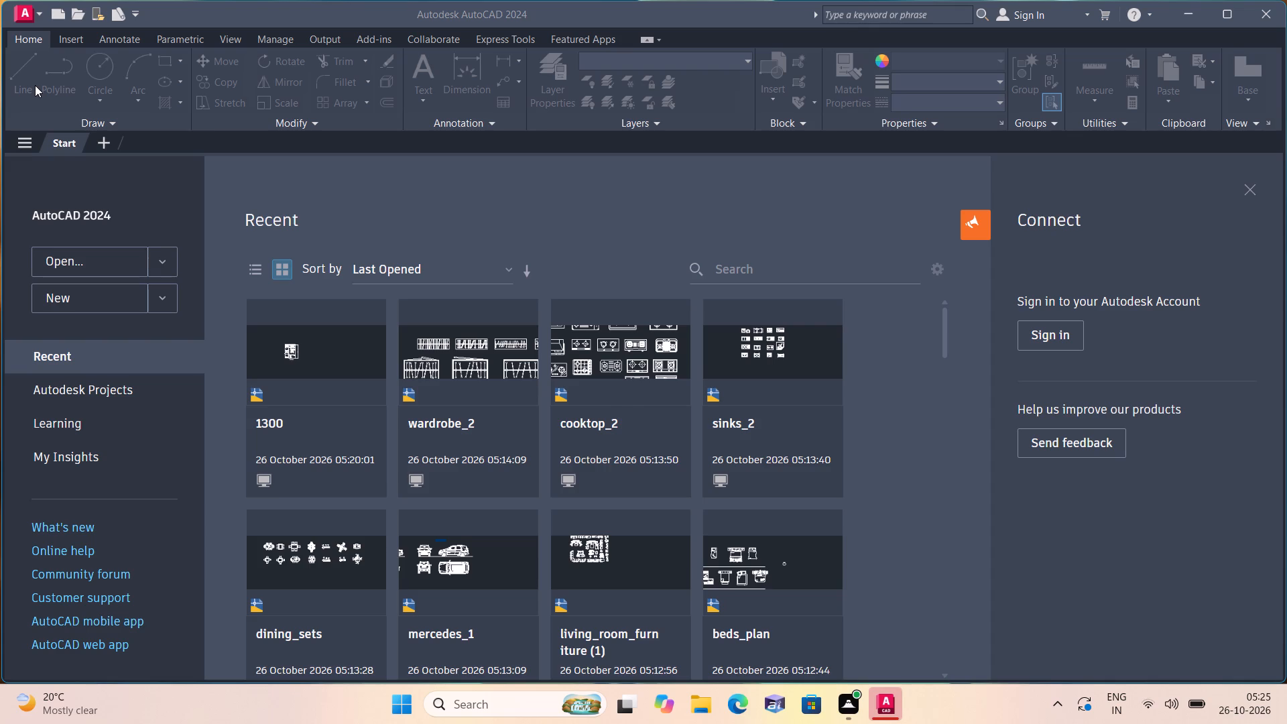
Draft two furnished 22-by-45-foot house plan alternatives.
Create a new blank drawing.
left_click_drag(121, 283, 123, 290)
double_click(119, 298)
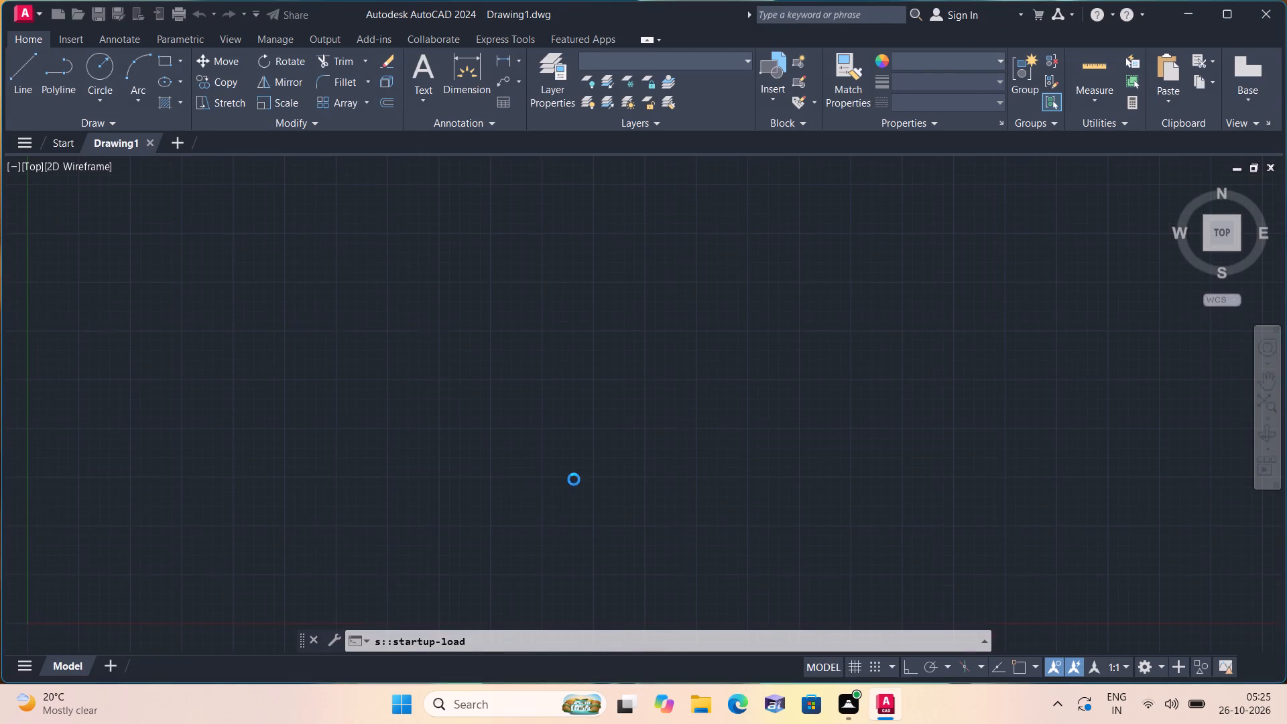
Set the model space limits from 0,0 to 1000,1000.
scroll(714, 477, "down", 1)
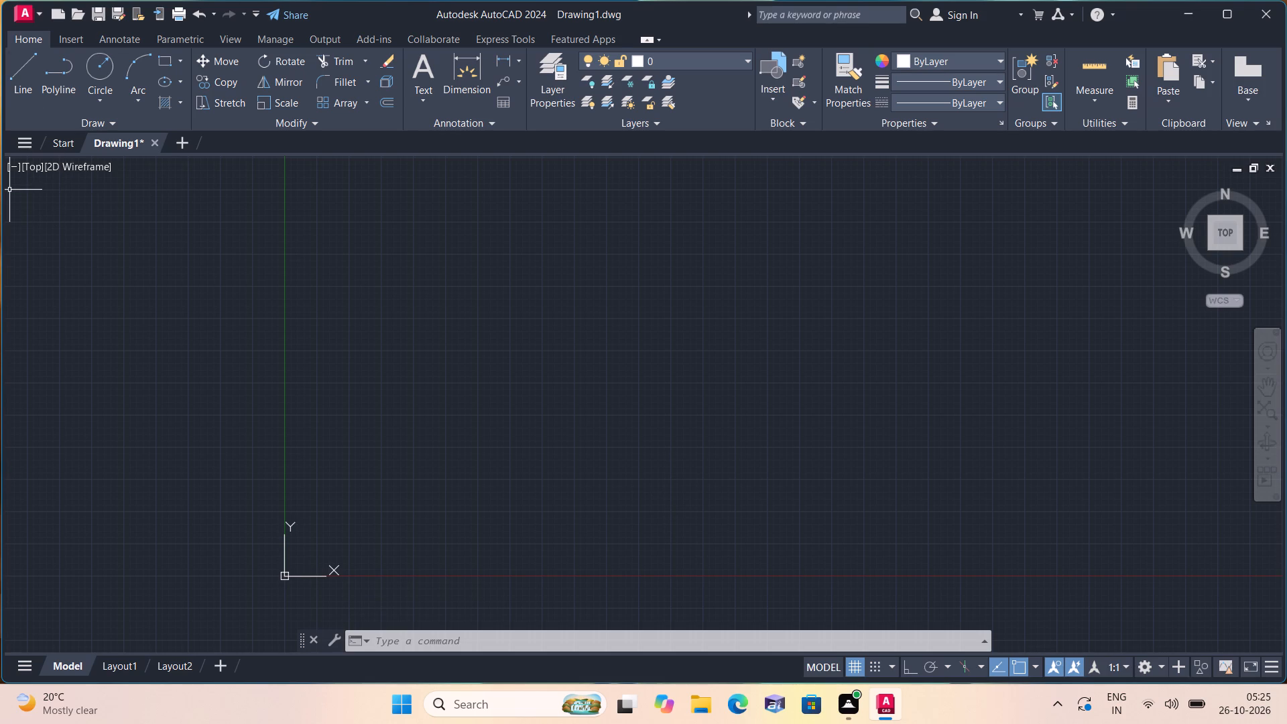
scroll(23, 530, "down", 1)
scroll(471, 448, "down", 1)
scroll(457, 369, "down", 1)
middle_click_drag(456, 369, 404, 496)
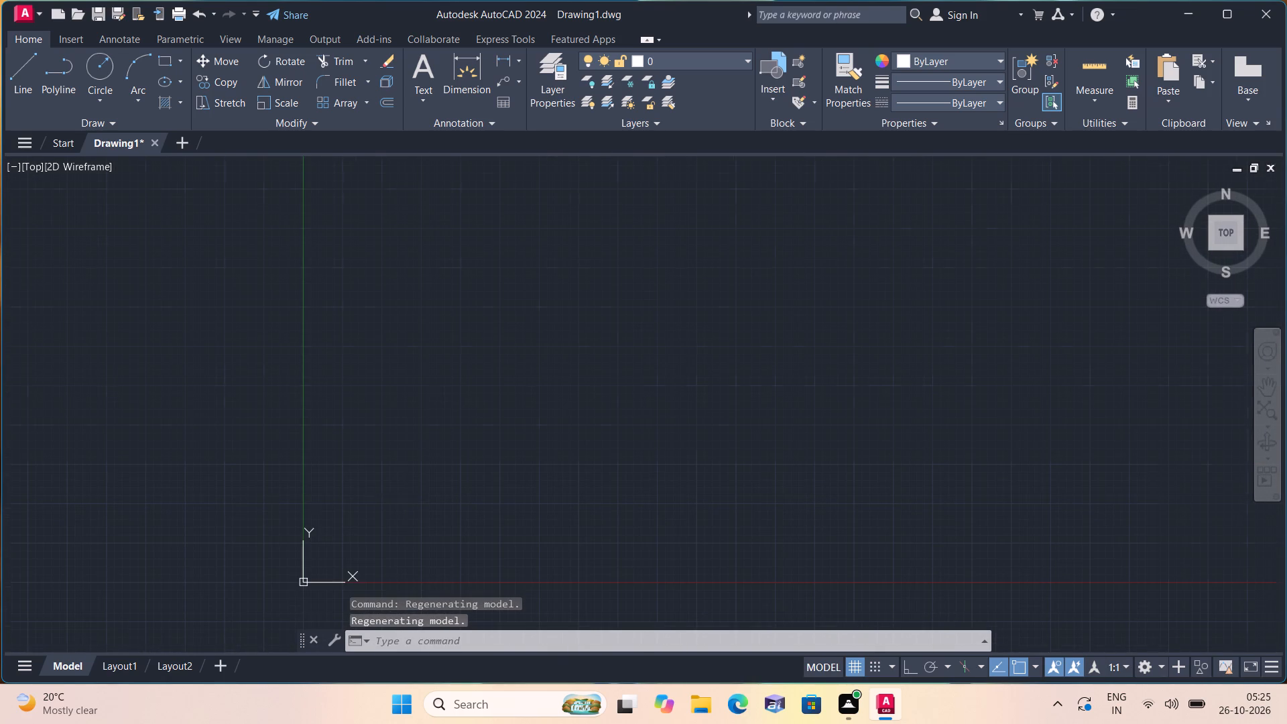
key("l")
key("i")
key("m")
key("space")
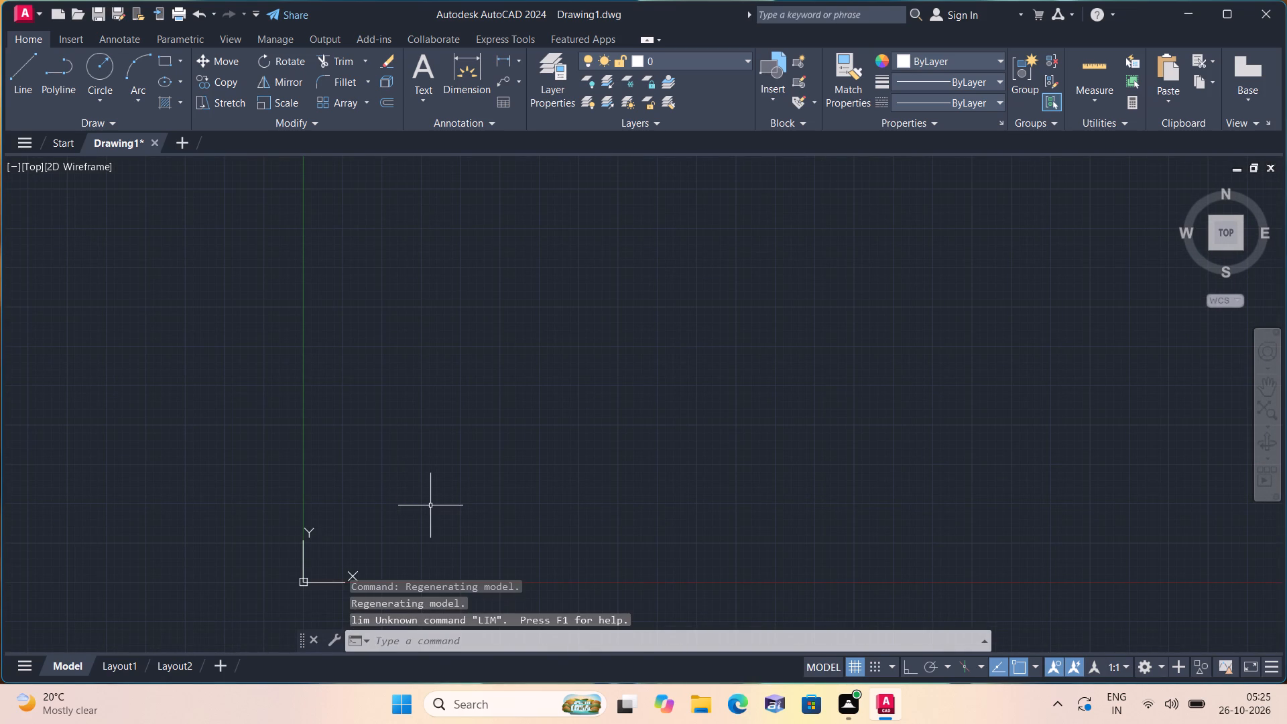
type("lim")
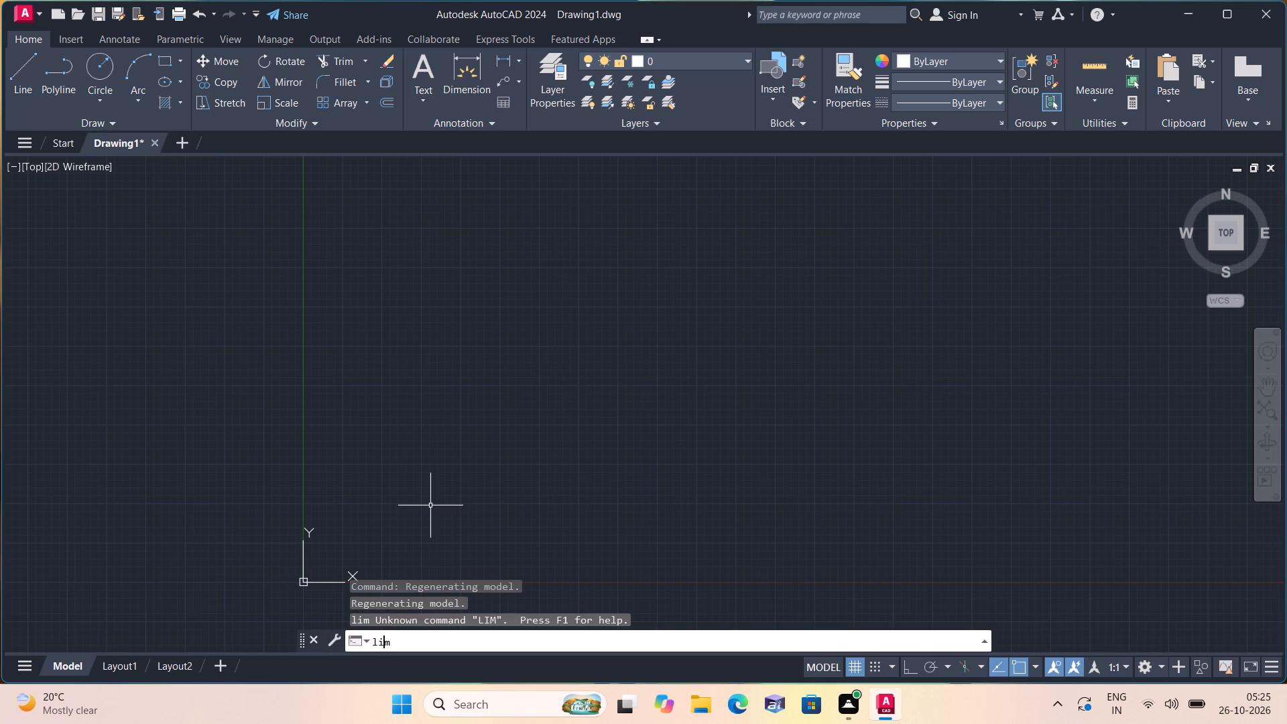
key("space")
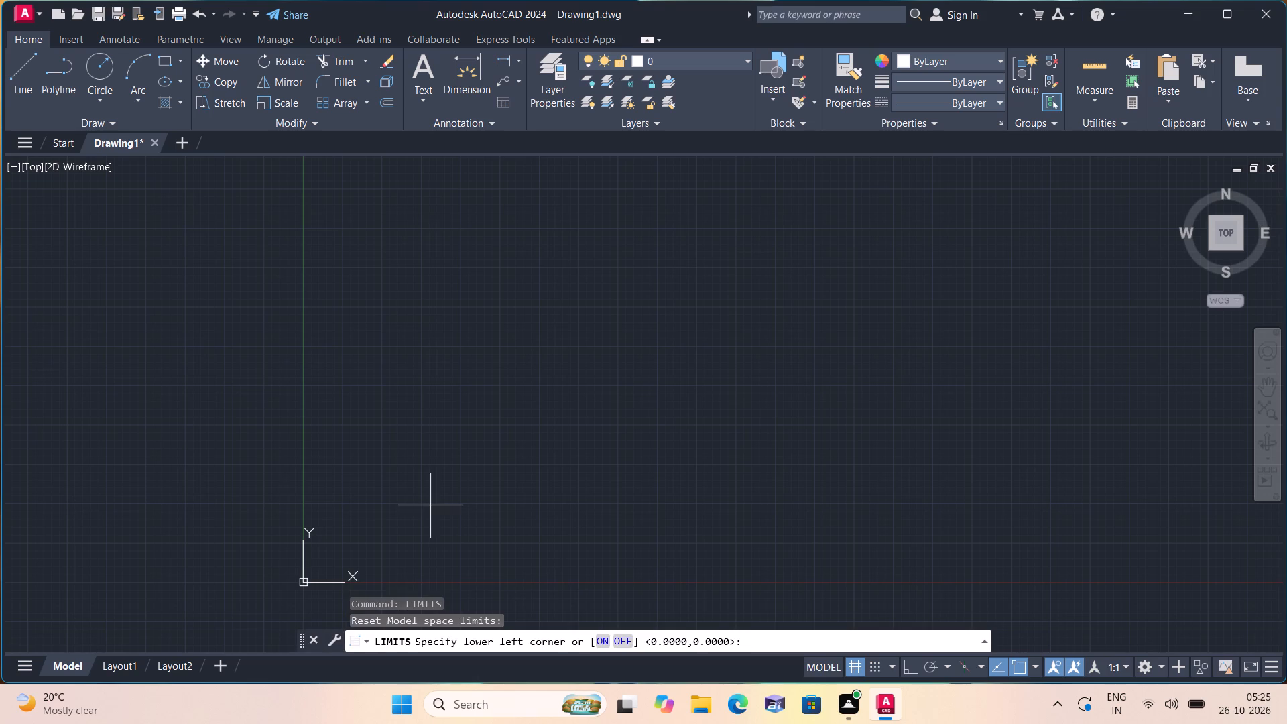
type("0,0 1000")
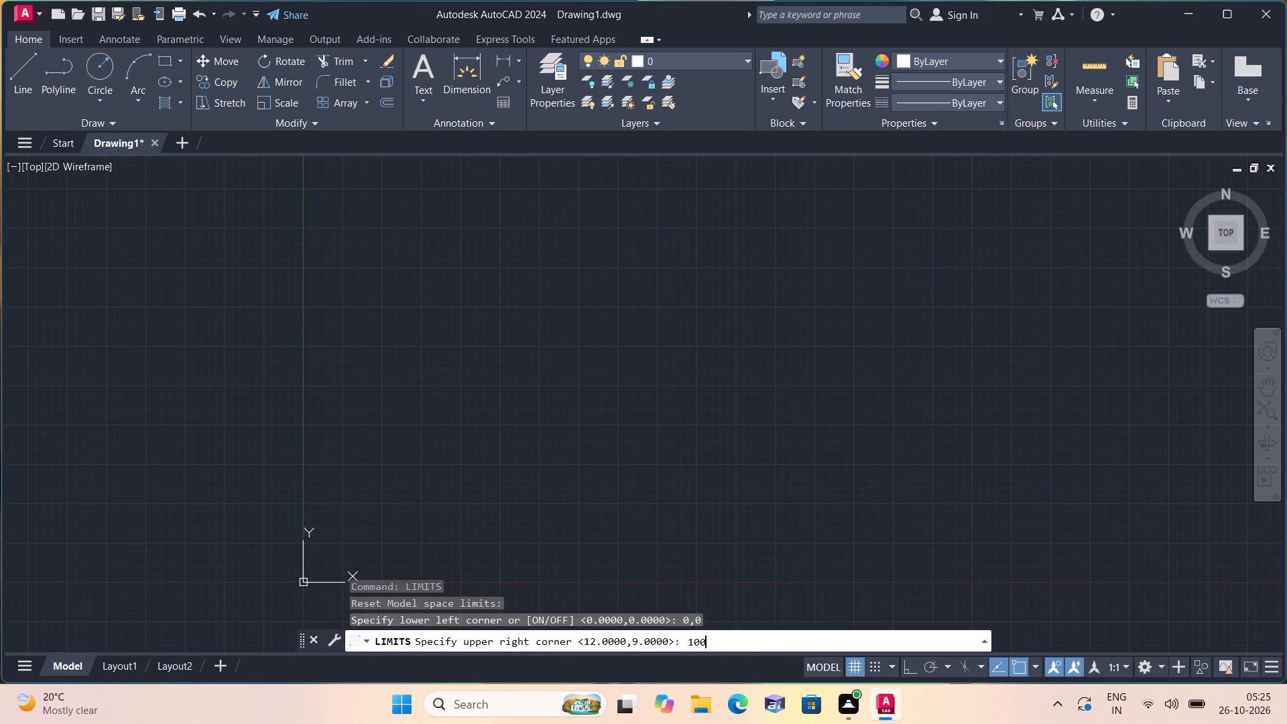
type(",1000 un")
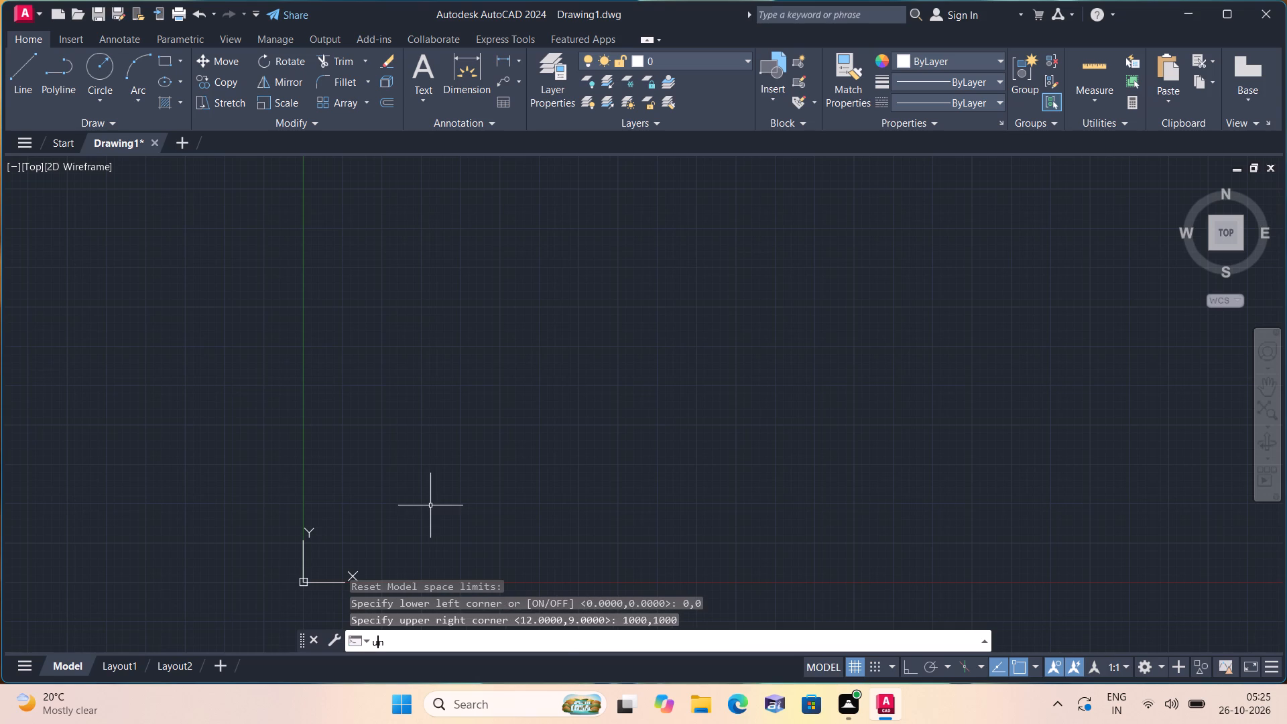
Set the drawing's length units to Engineering with a precision of 0'-0".
key("space")
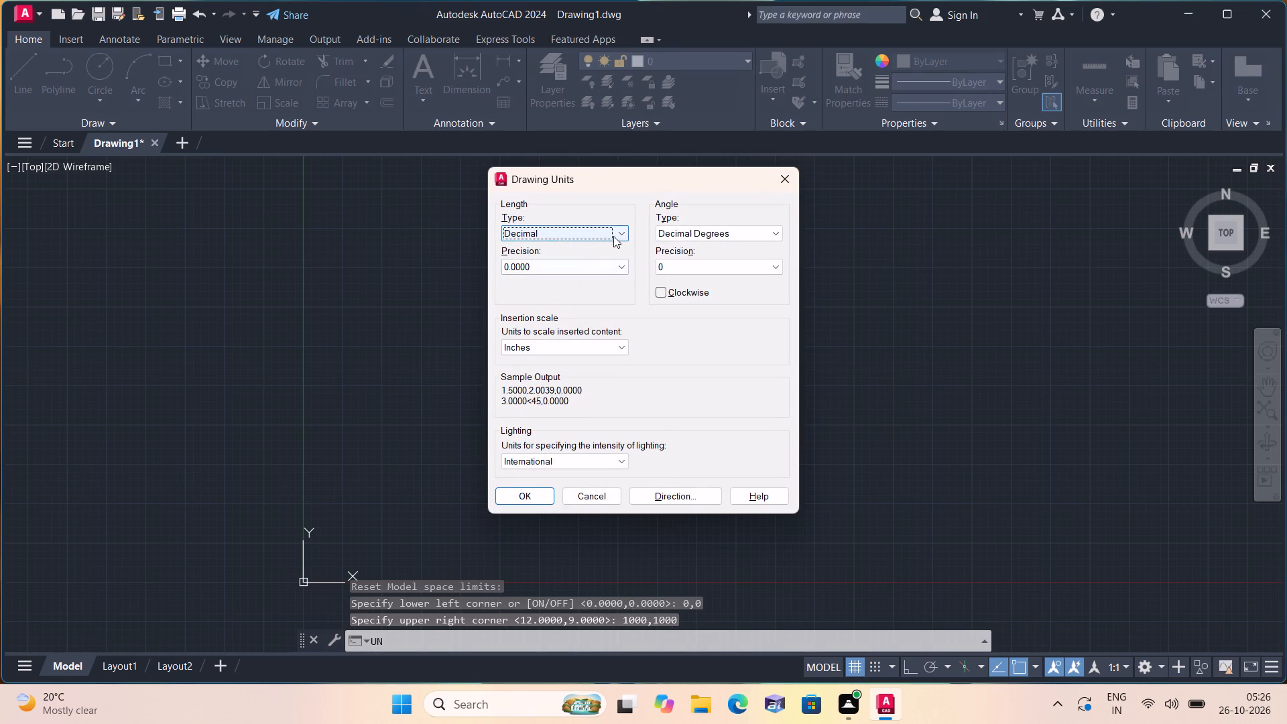
left_click(616, 228)
left_click(551, 265)
left_click(552, 263)
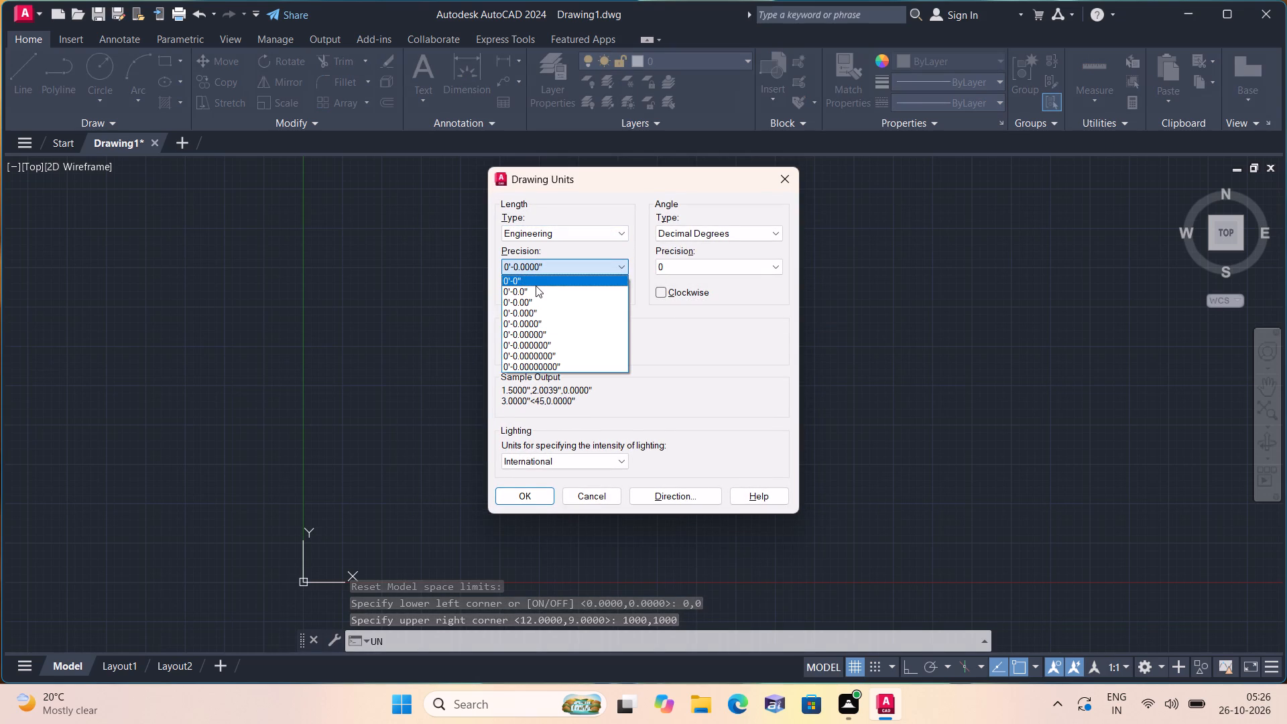
left_click(535, 284)
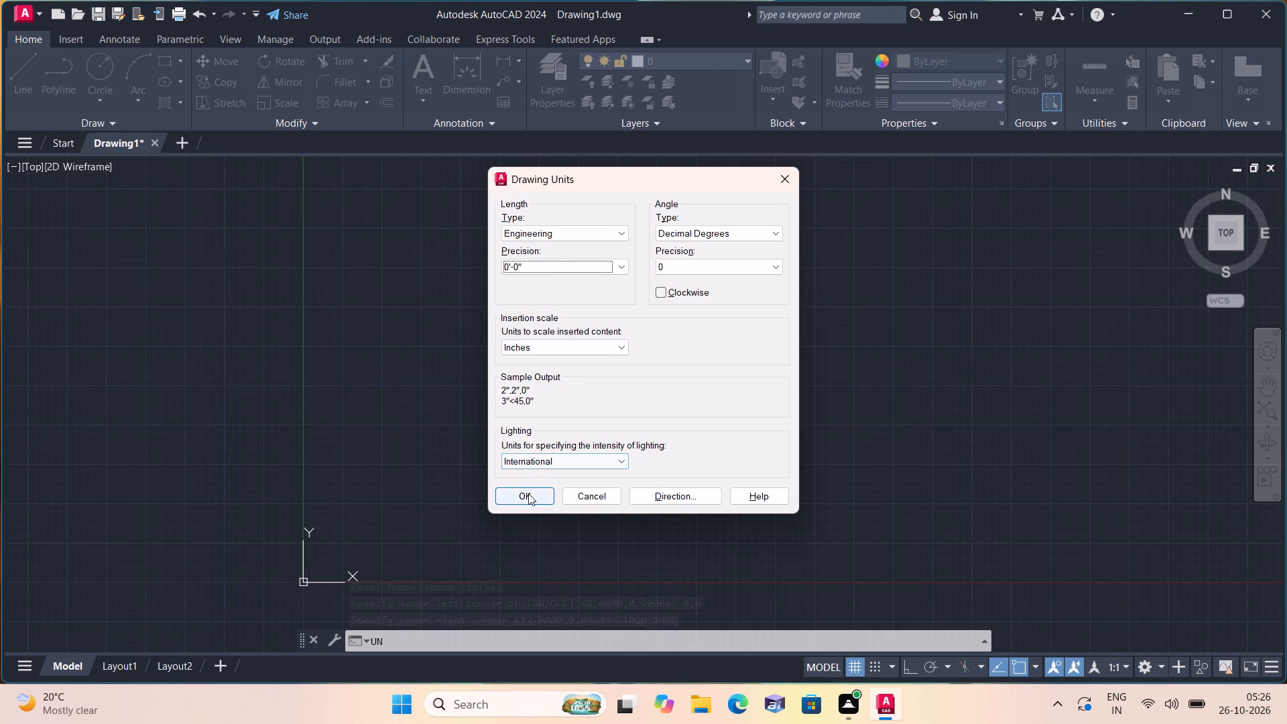
left_click(528, 493)
Modify the Standard dimension style's primary units to Engineering format with 0'-0" precision and make the style current.
type("d")
key("space")
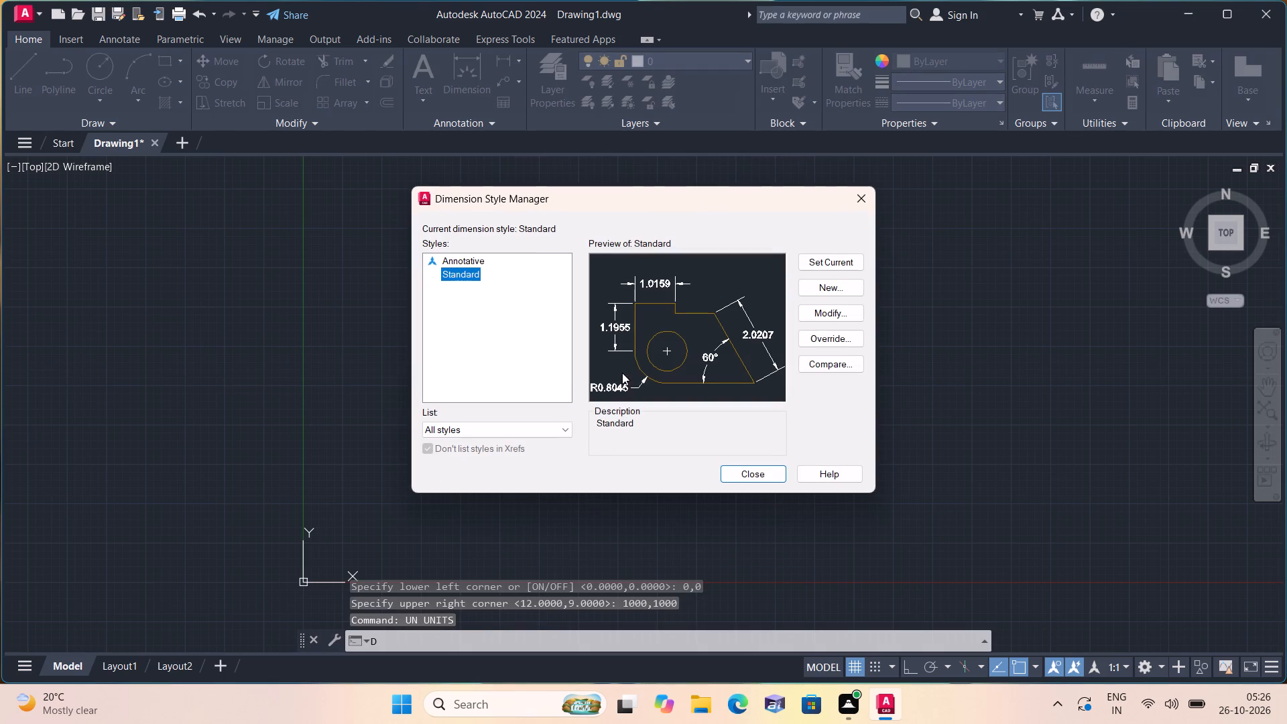
left_click(822, 315)
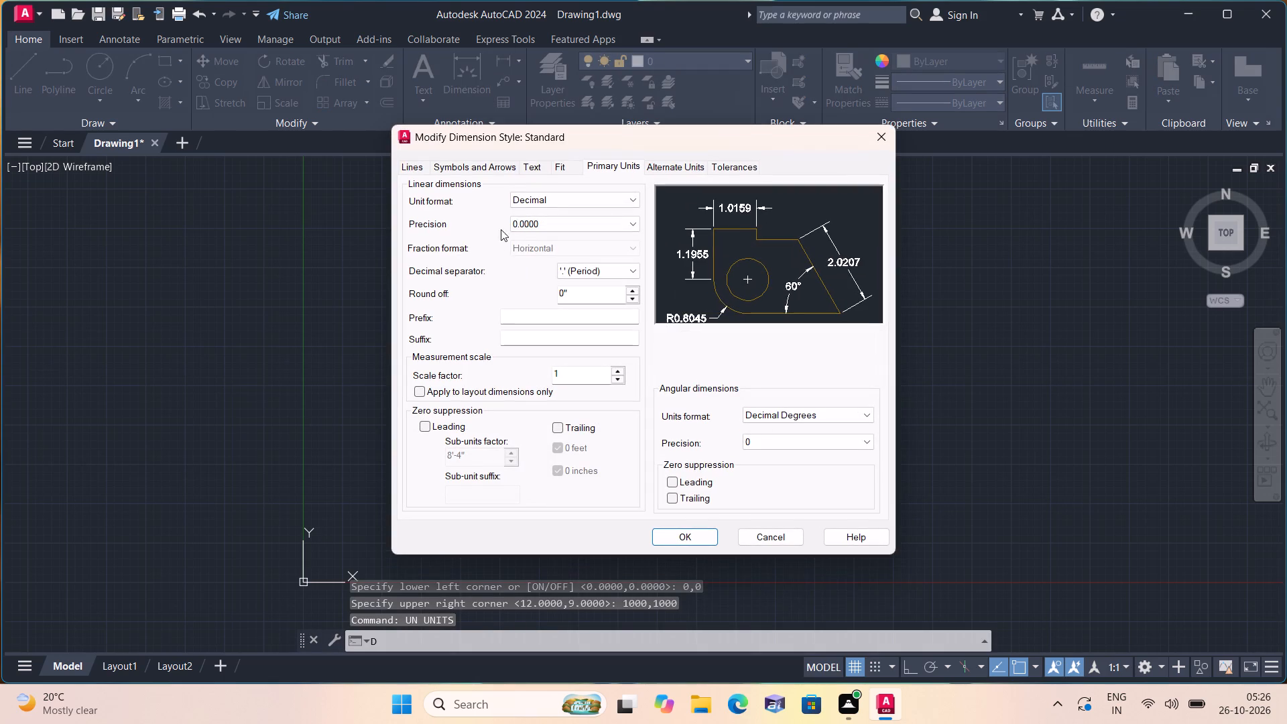
left_click(524, 202)
left_click(538, 233)
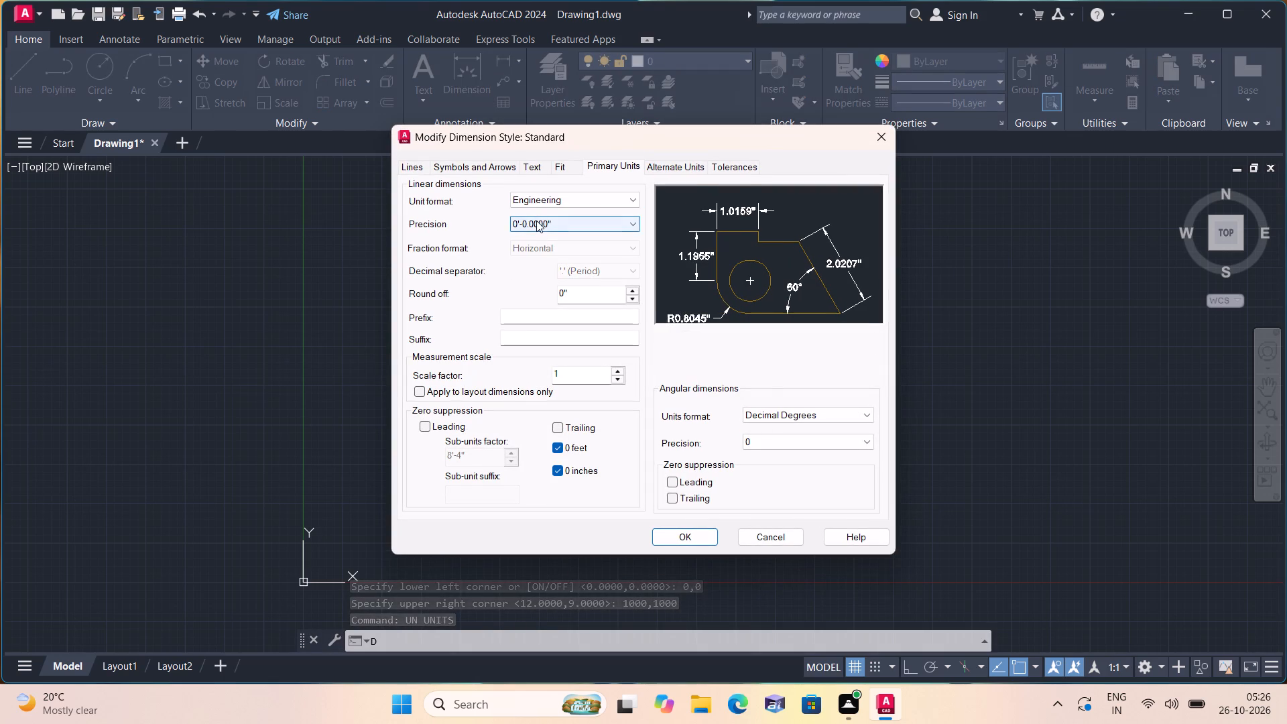
left_click(537, 221)
left_click(534, 236)
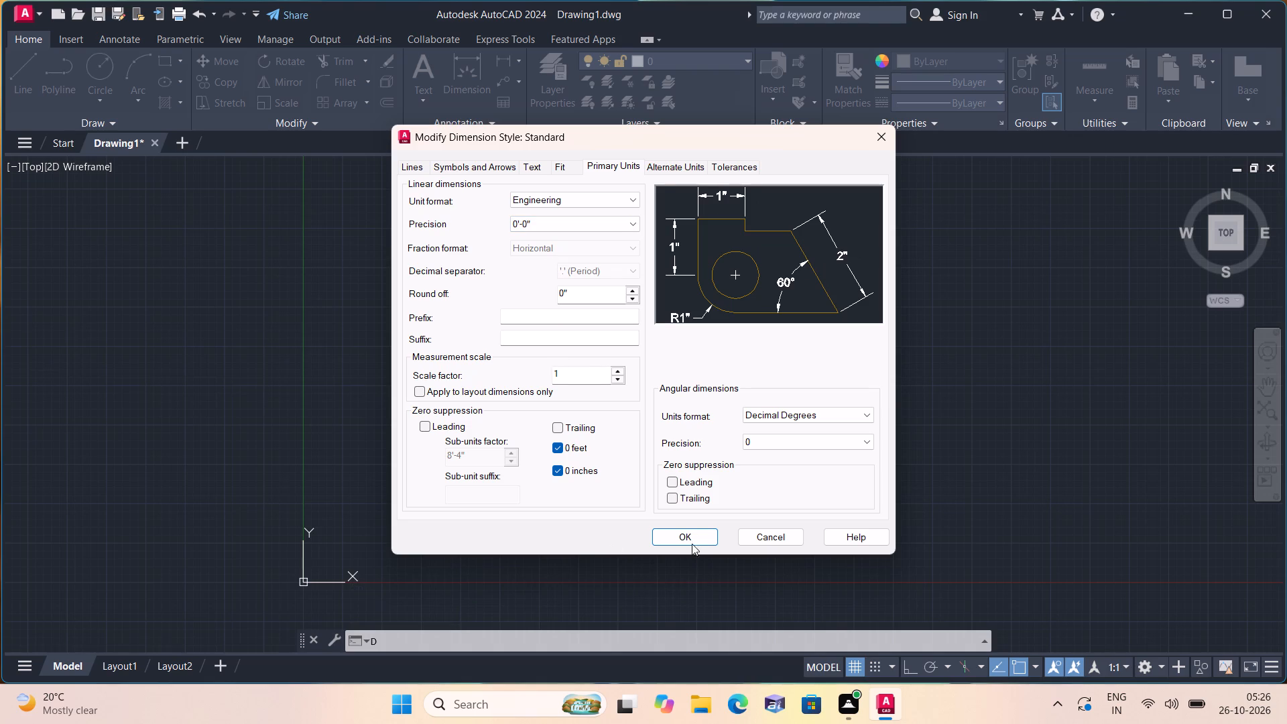
left_click(686, 536)
left_click(808, 263)
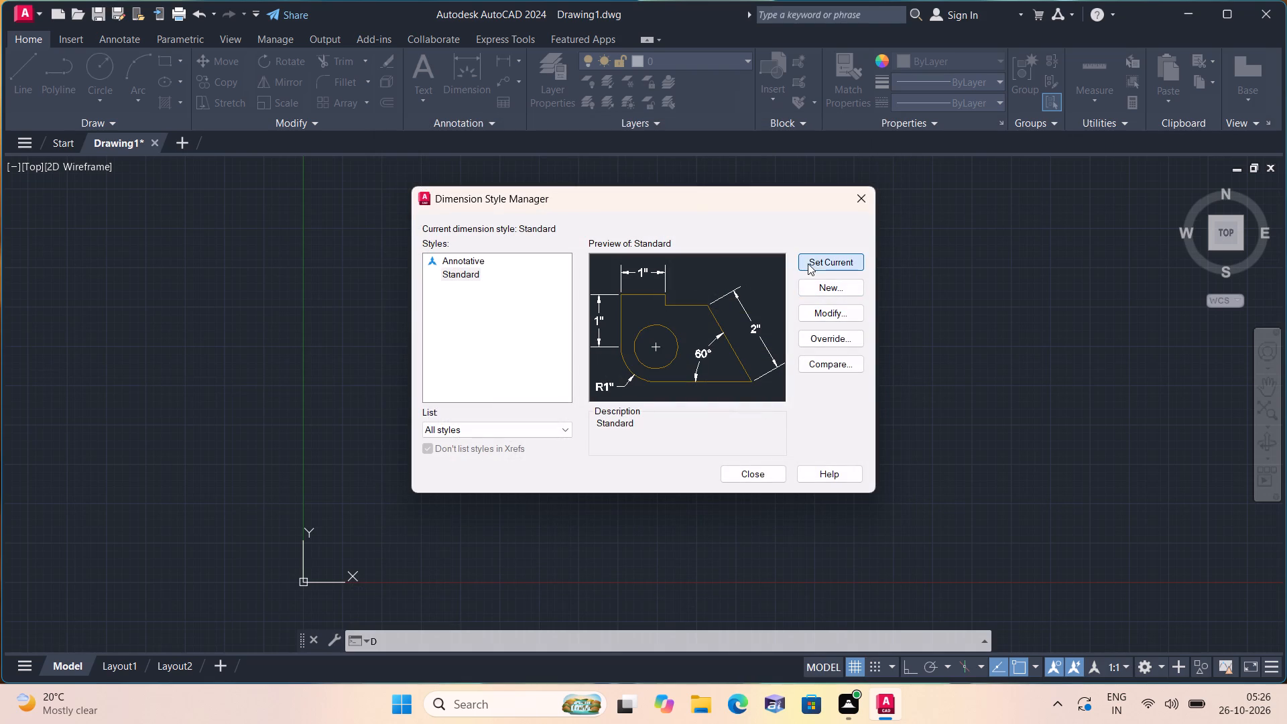
left_click(862, 200)
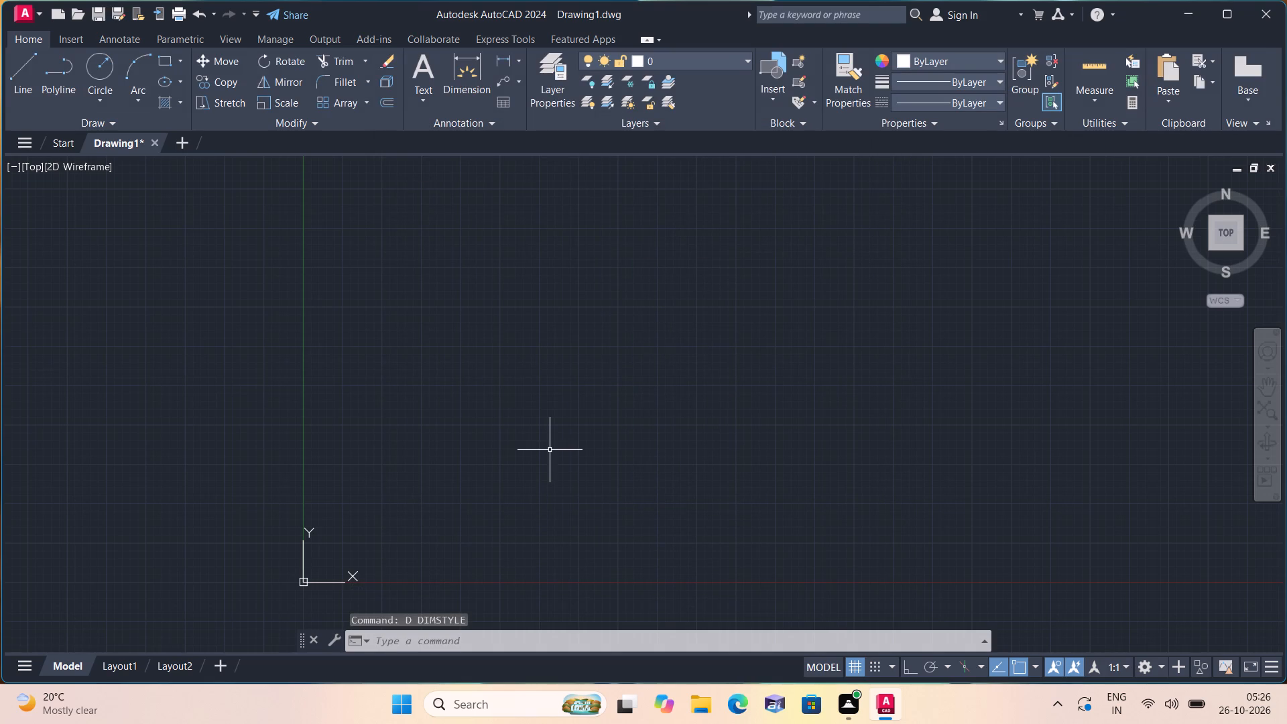
Draw one vertical and one horizontal construction line that cross each other near the origin.
key("x")
type("l")
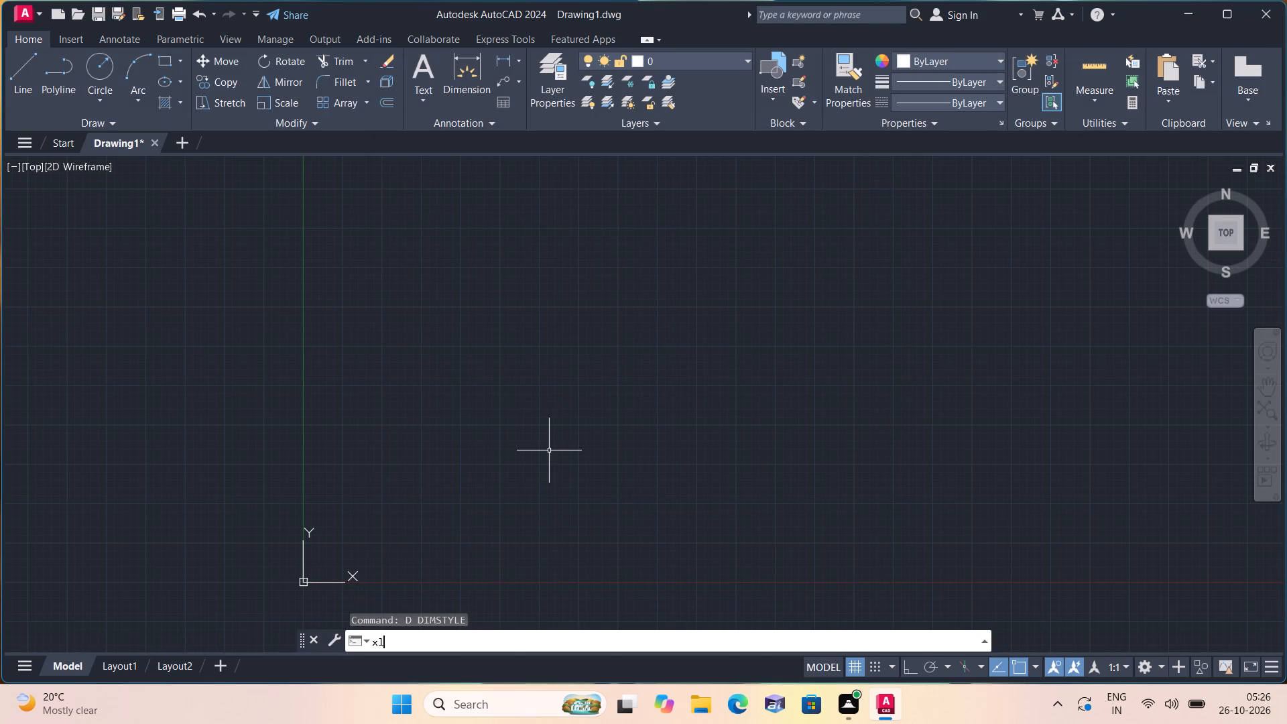
key("space")
type("v")
key("space")
left_click(552, 457)
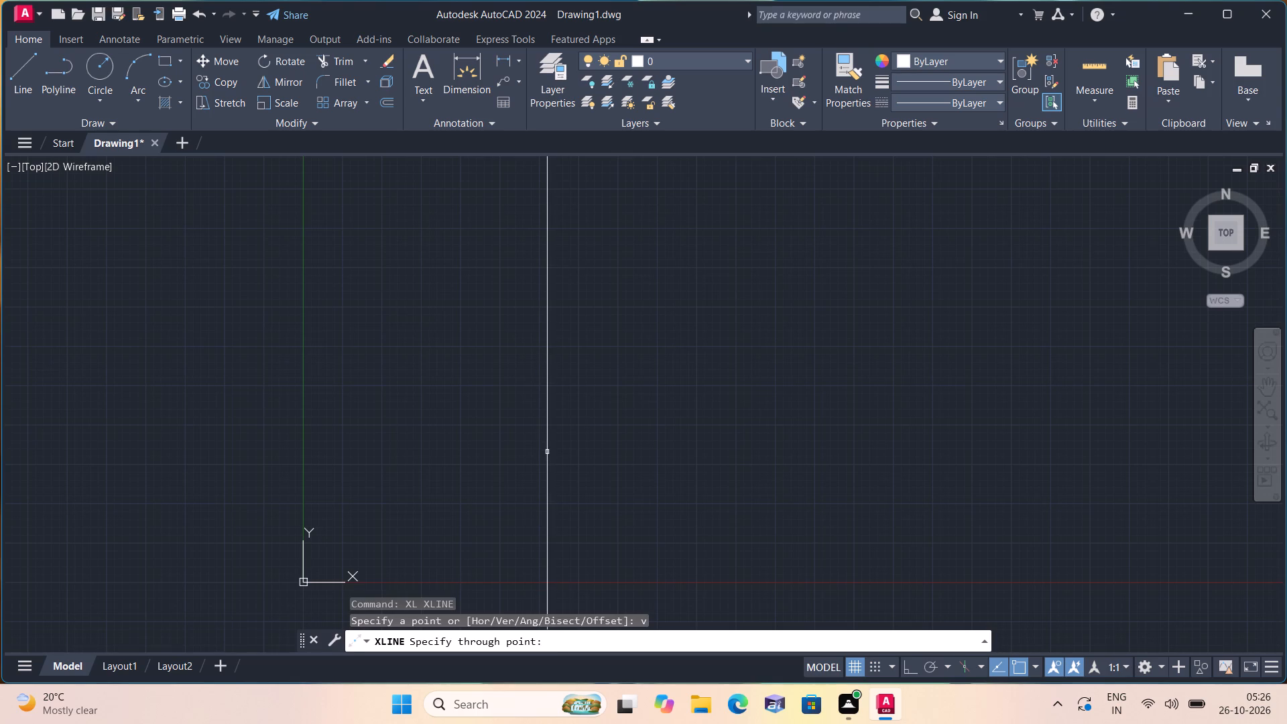
key("space")
key("space")
type("h")
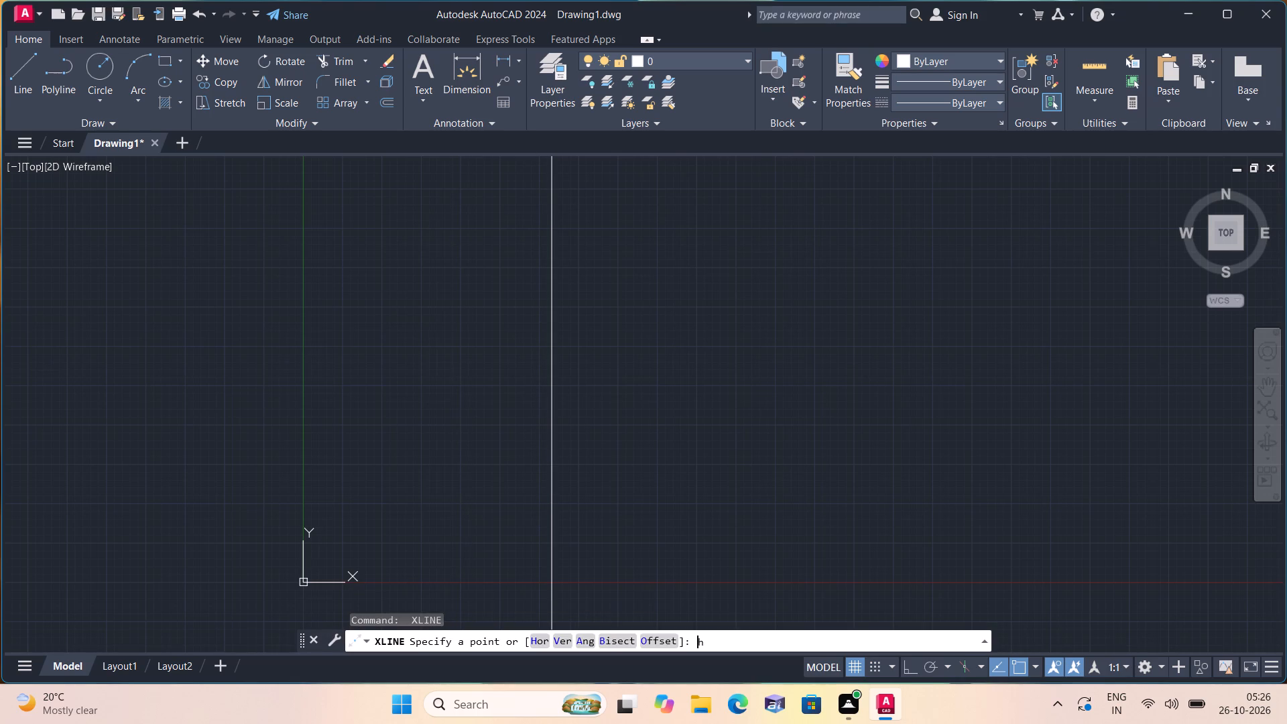
key("space")
left_click_drag(477, 421, 481, 402)
key("space")
Trim the vertical line above the crossing and the horizontal line to its left, leaving an upper-left corner.
scroll(546, 361, "down", 1)
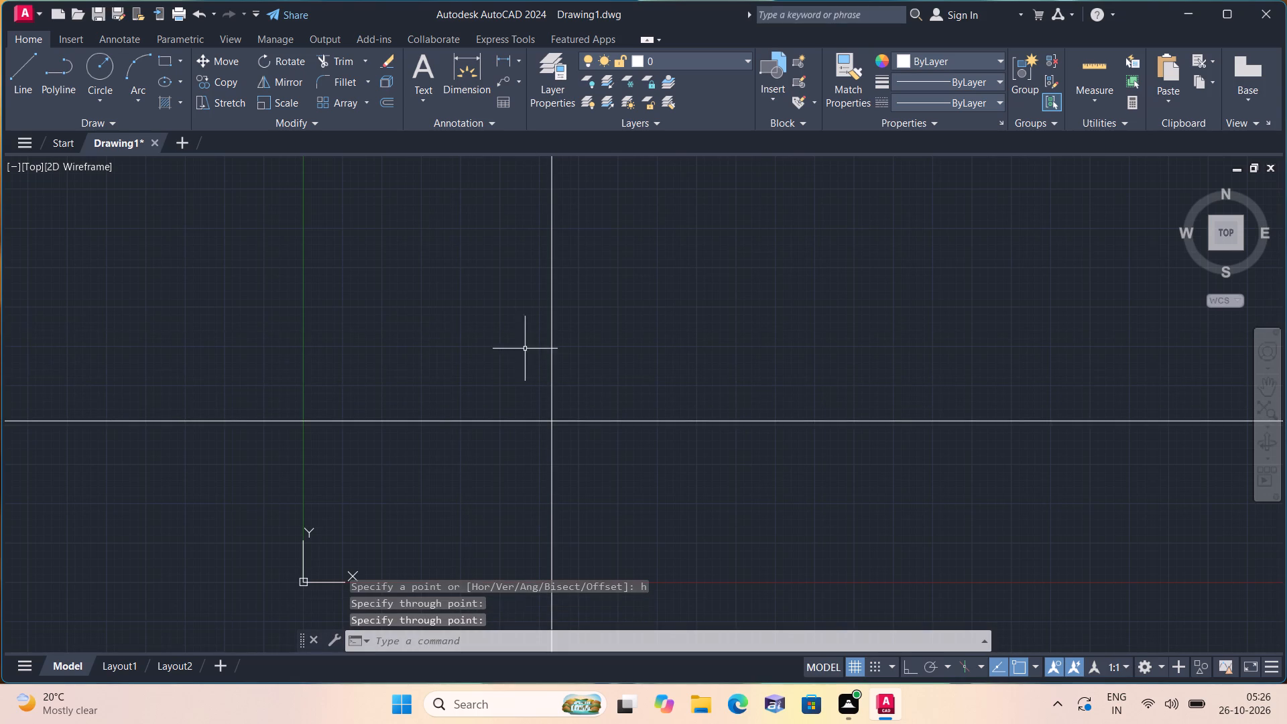
scroll(546, 362, "down", 1)
type("trim")
key("space")
left_click_drag(611, 274, 446, 432)
key("space")
Offset the horizontal and vertical corner lines 9" inward to form the top and left wall thickness.
scroll(446, 432, "down", 1)
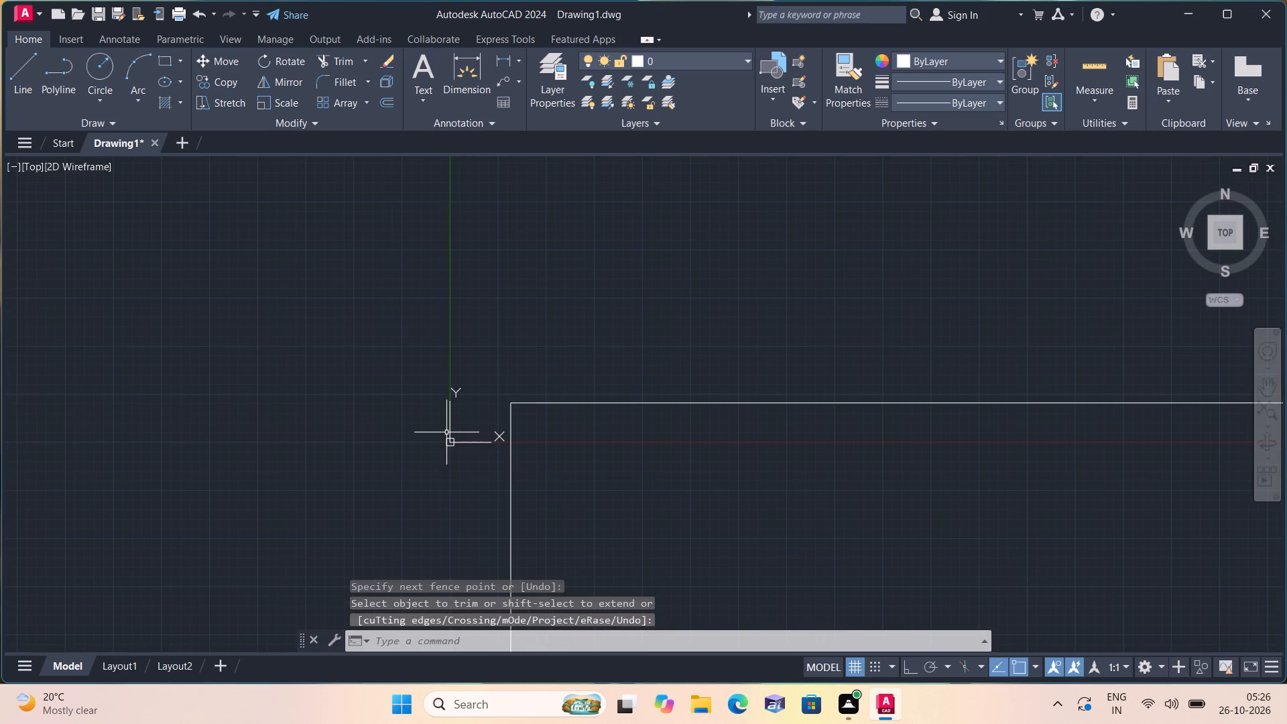
key("o")
type("ffset")
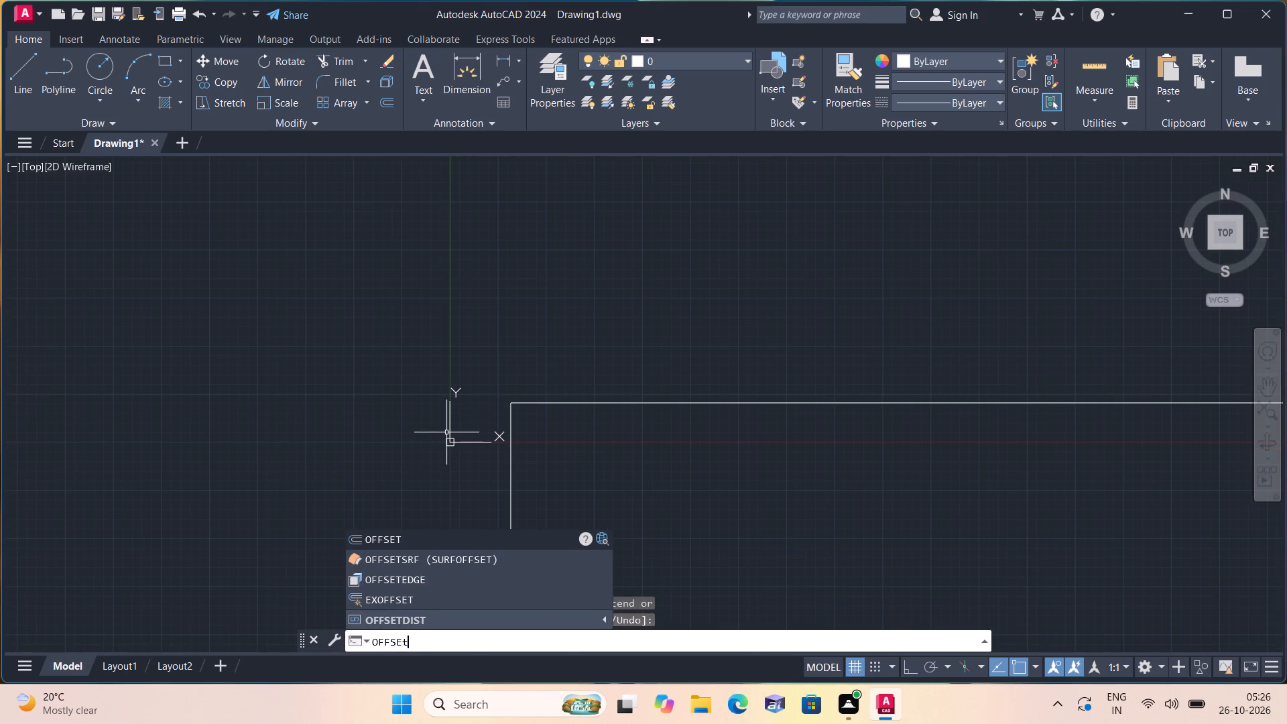
key("space")
type("9\"")
key("space")
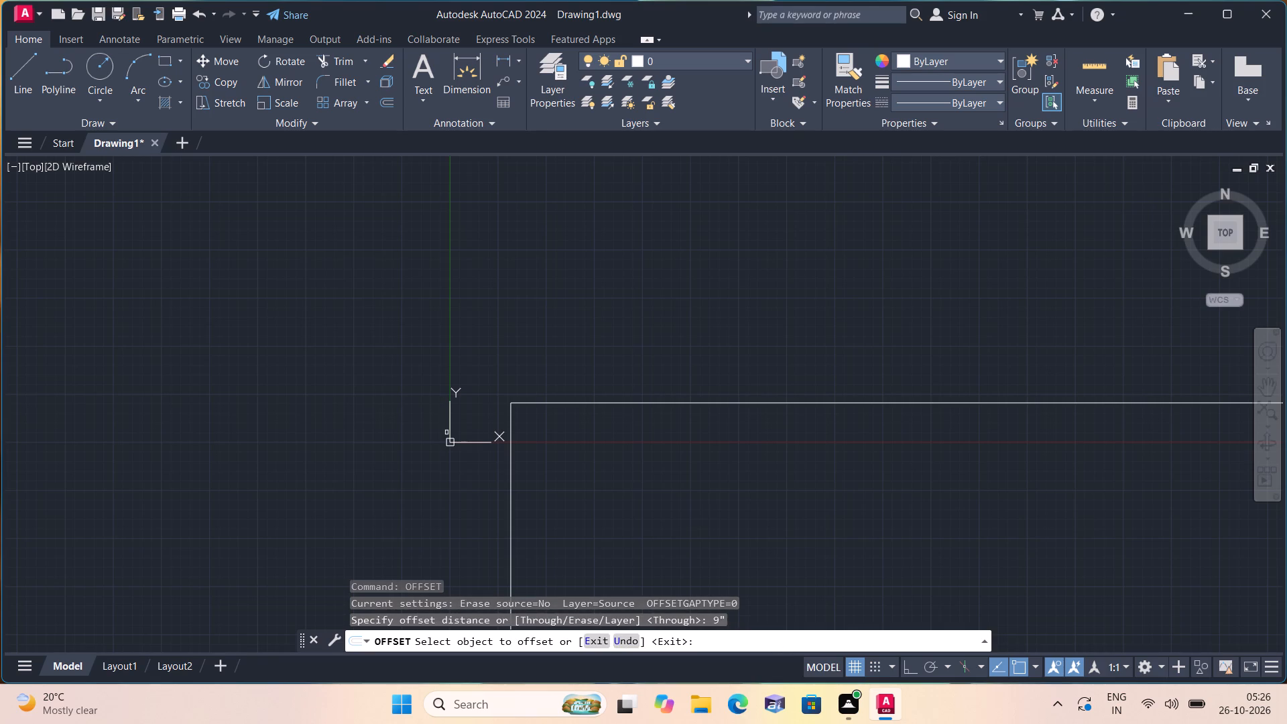
left_click(637, 404)
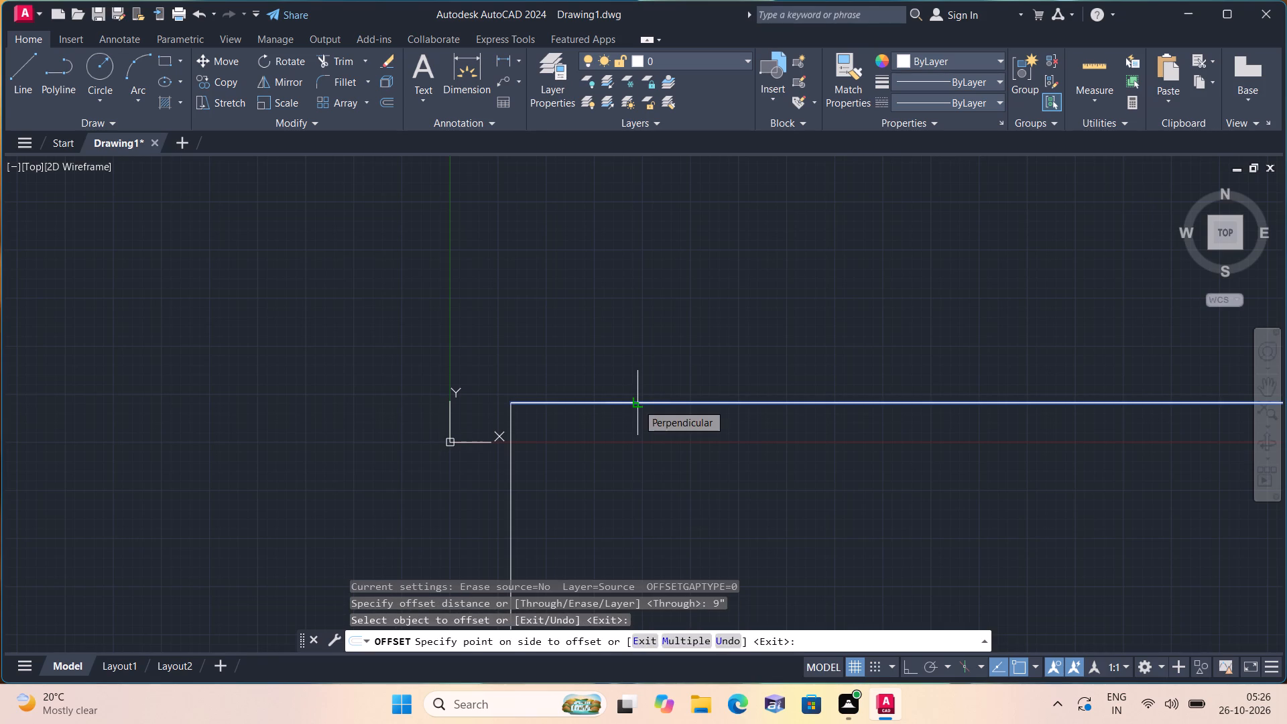
left_click(650, 476)
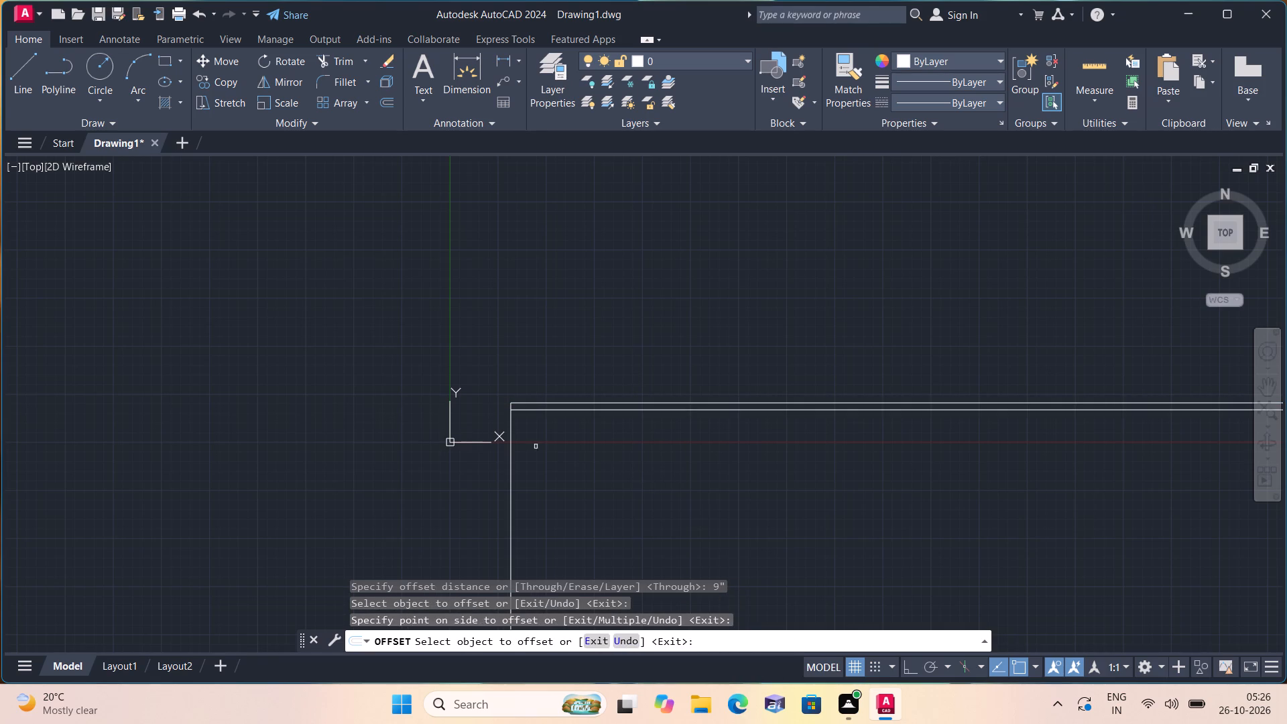
left_click(507, 422)
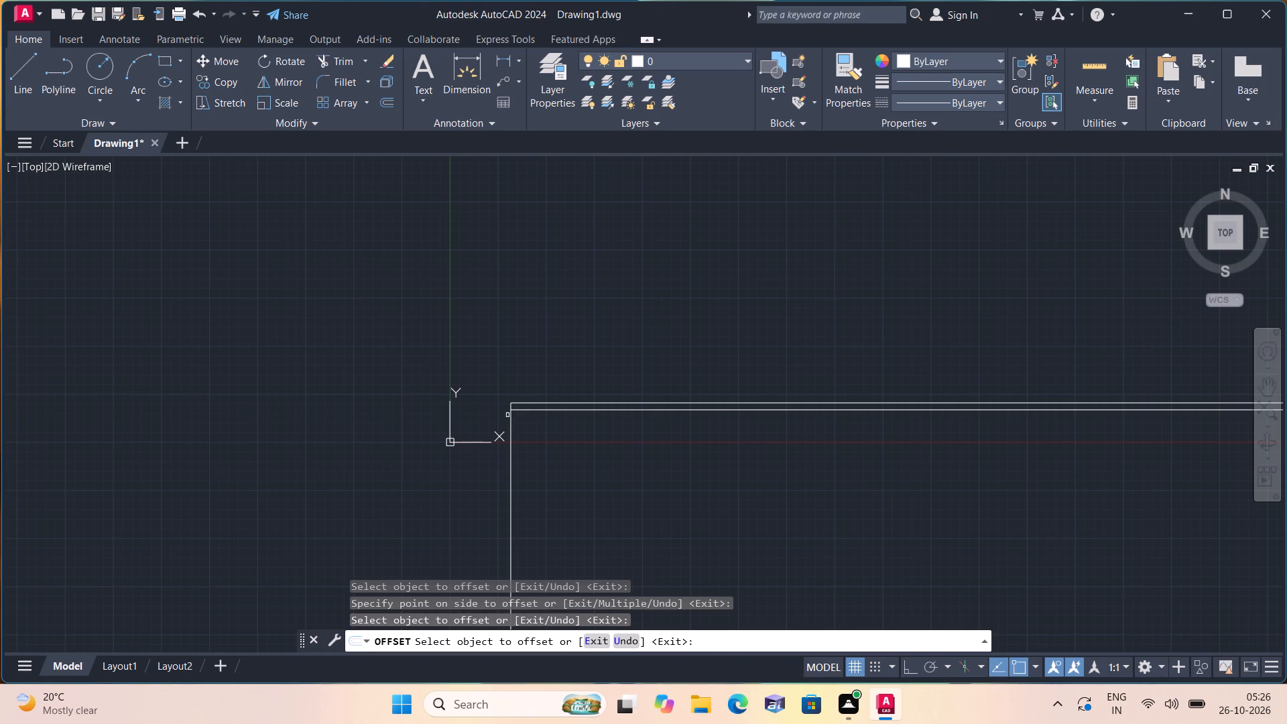
left_click(507, 415)
left_click(513, 418)
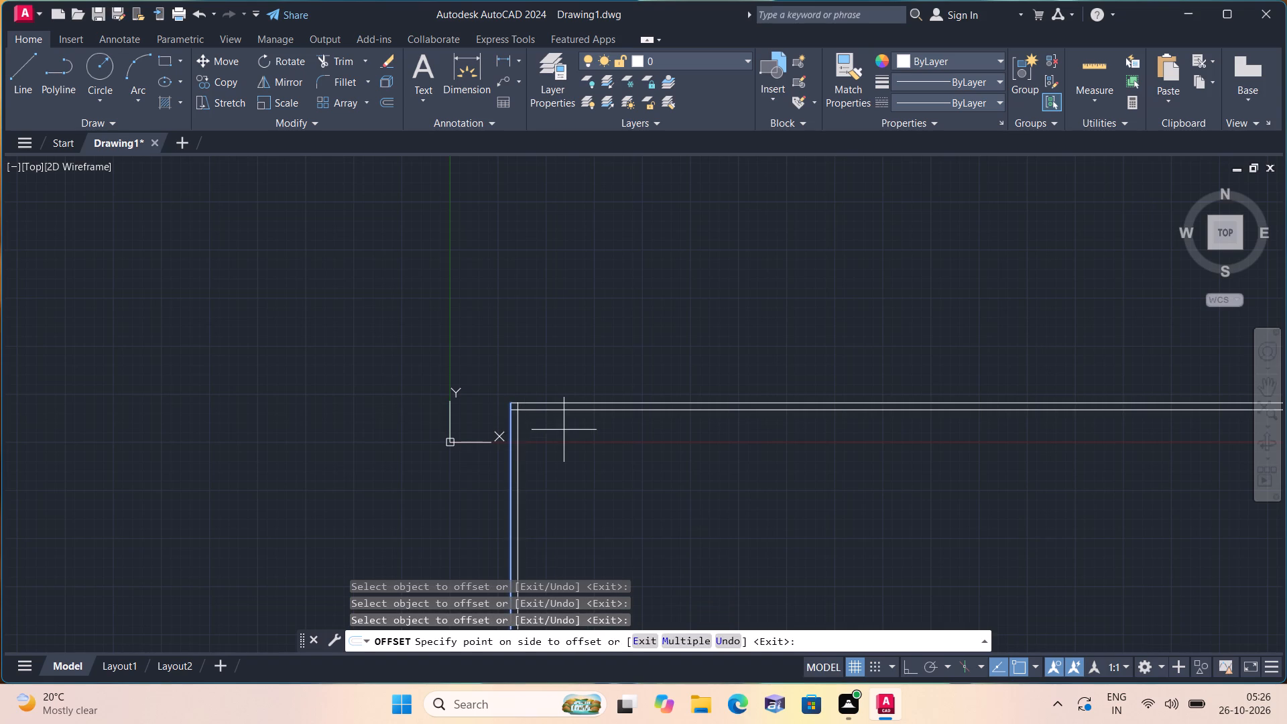
left_click(564, 430)
scroll(512, 416, "up", 2)
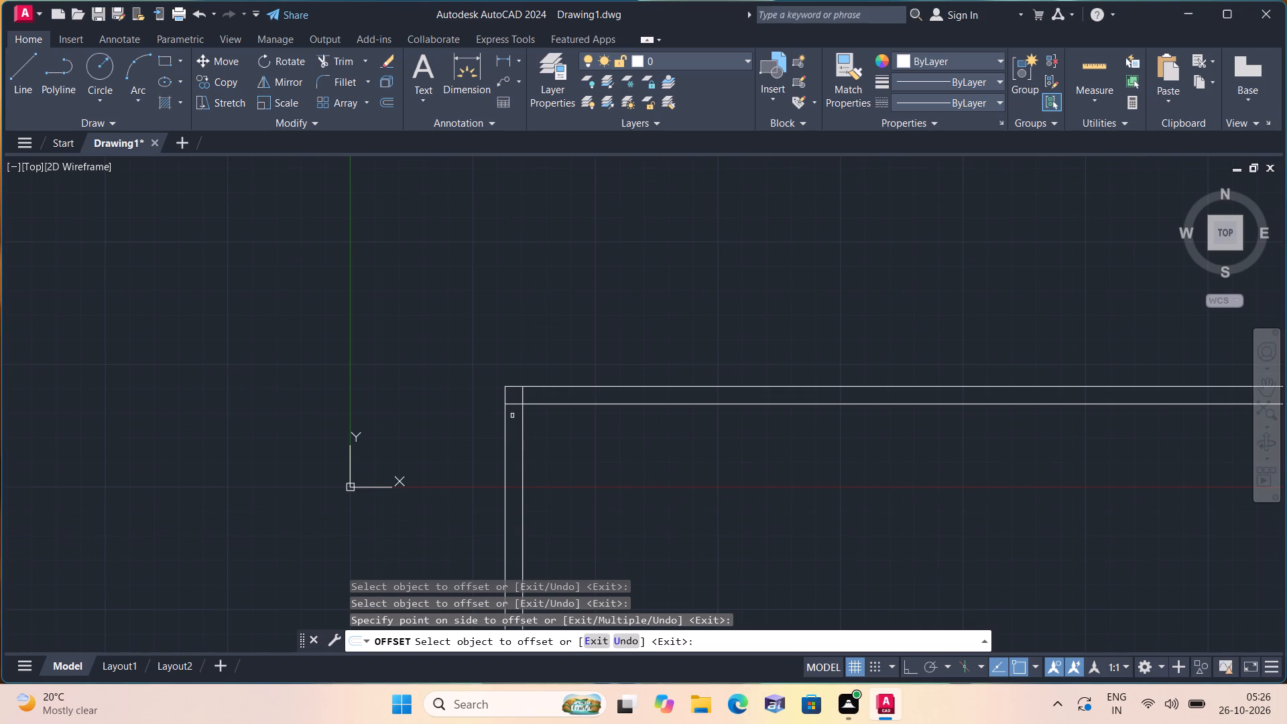
key("space")
Offset the left wall's inner vertical line 10'4" to the right to set the first room's width.
key("space")
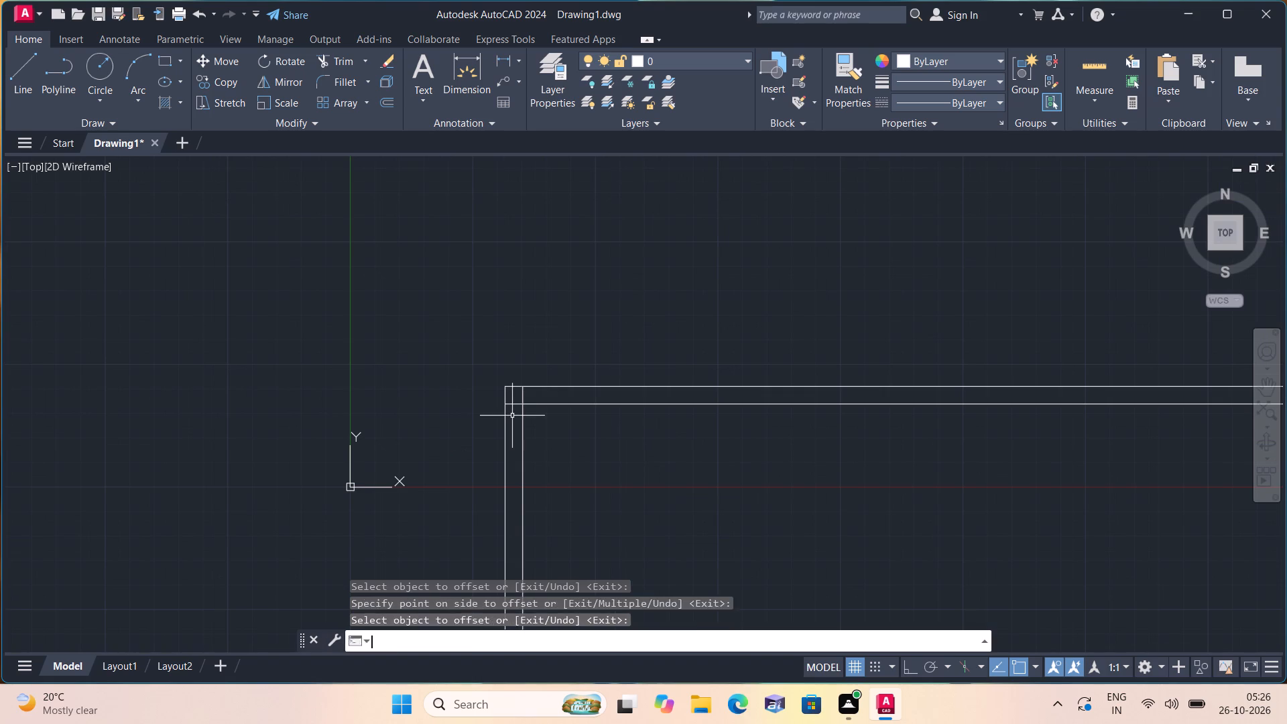
type("10")
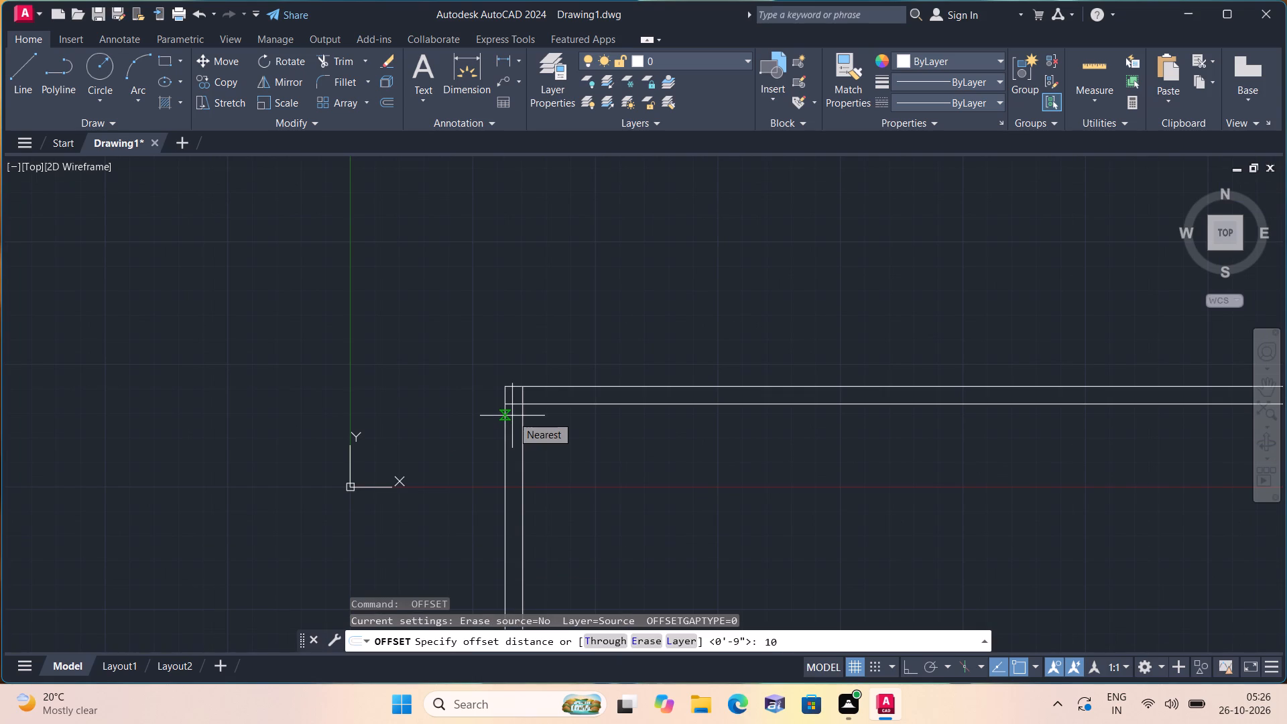
type("'4\"")
key("space")
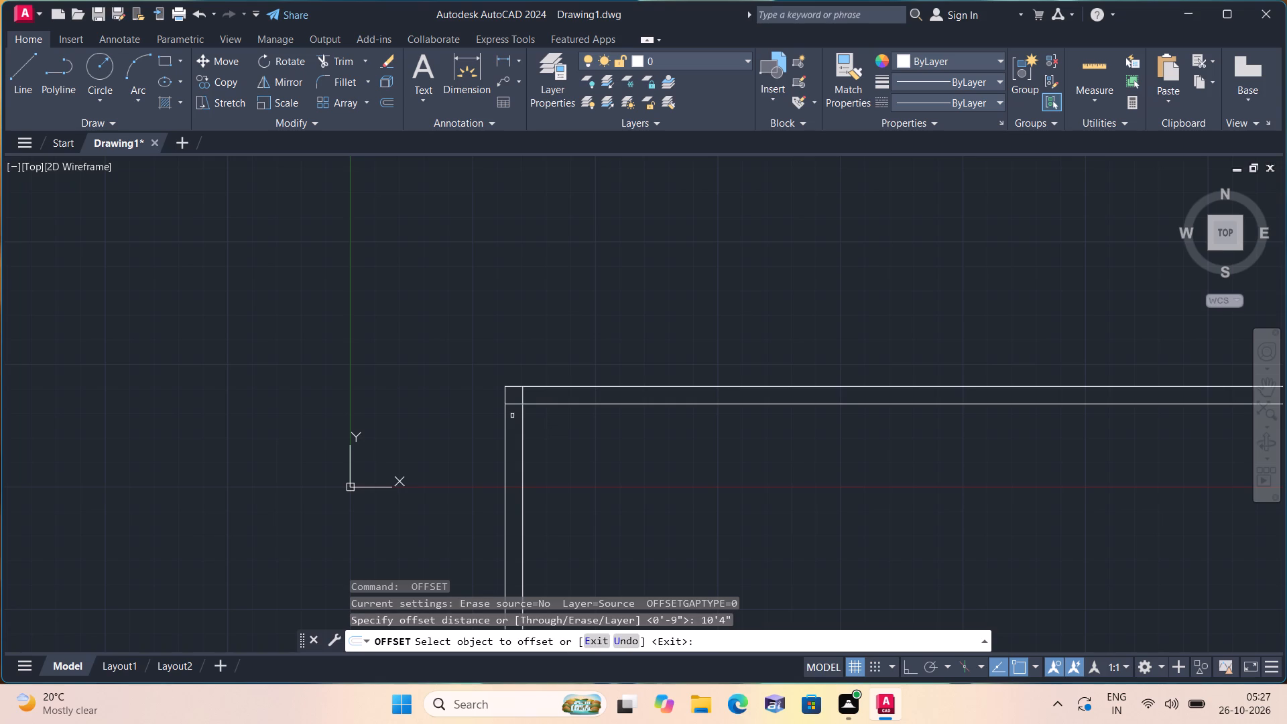
left_click(524, 434)
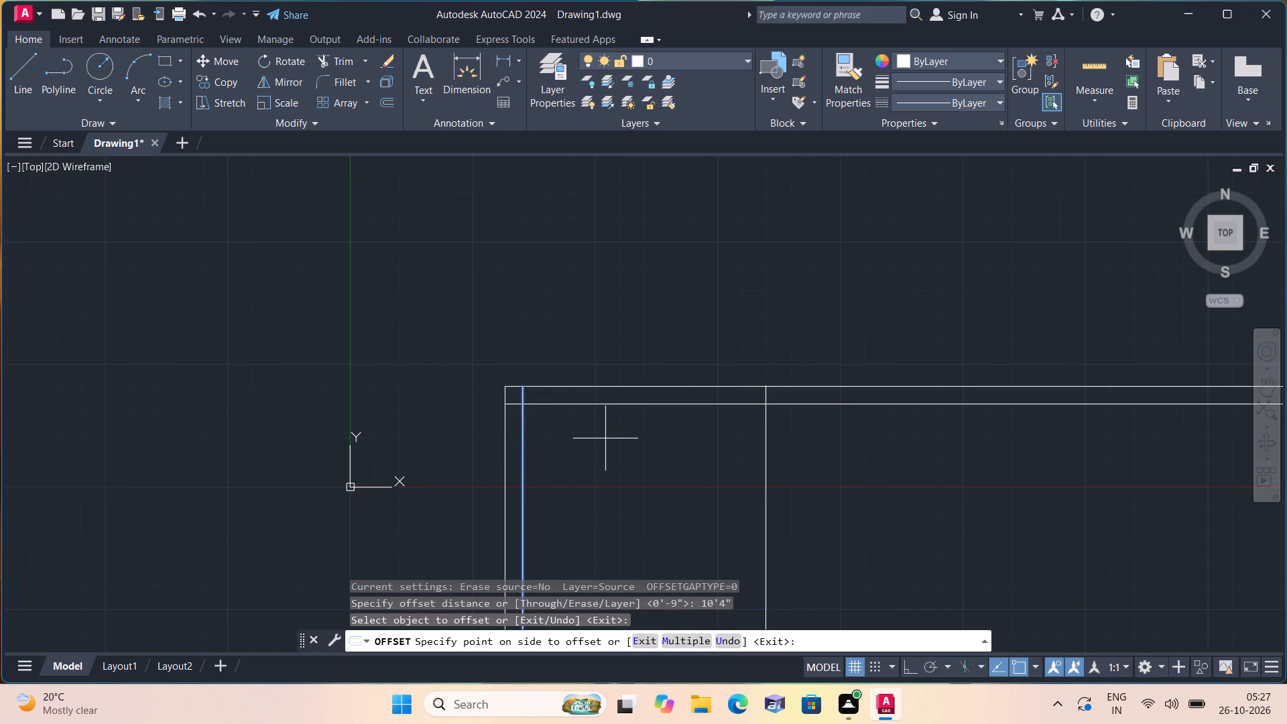
left_click(606, 439)
middle_click_drag(641, 430, 602, 382)
scroll(602, 382, "down", 1)
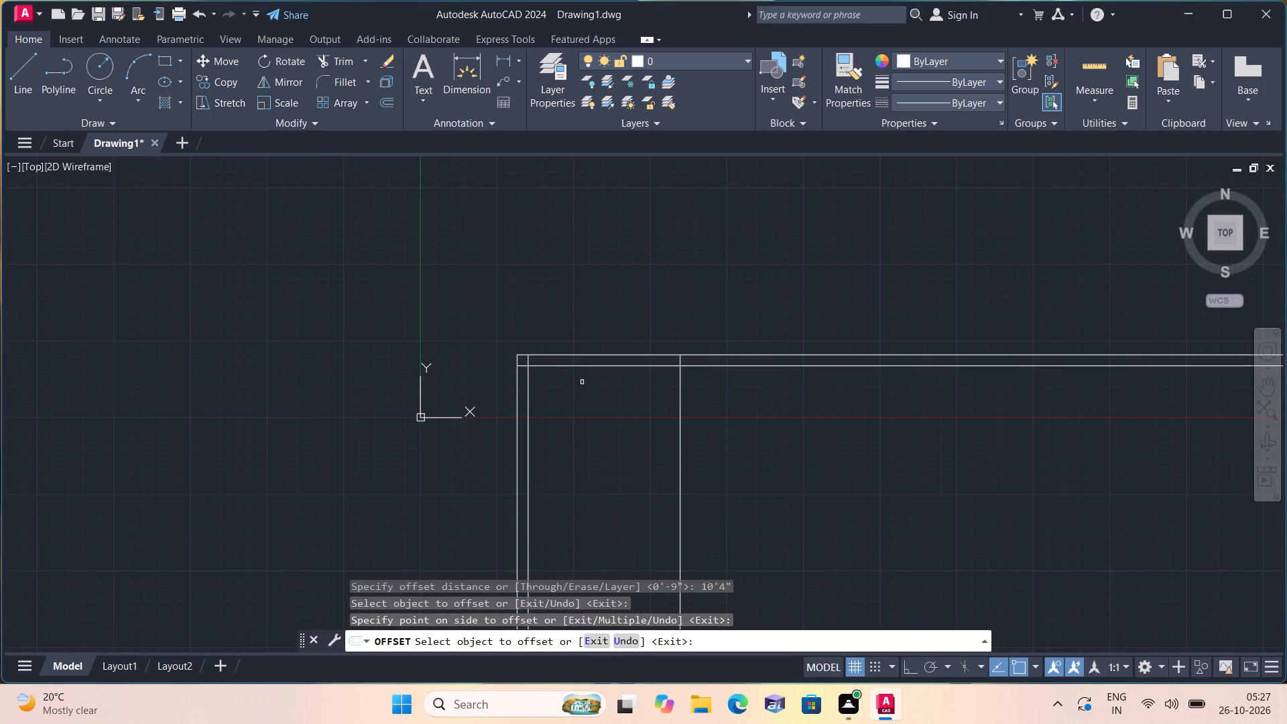
key("space")
Offset the new vertical line 9" to the right to form the first interior wall's thickness.
key("space")
type("9\"")
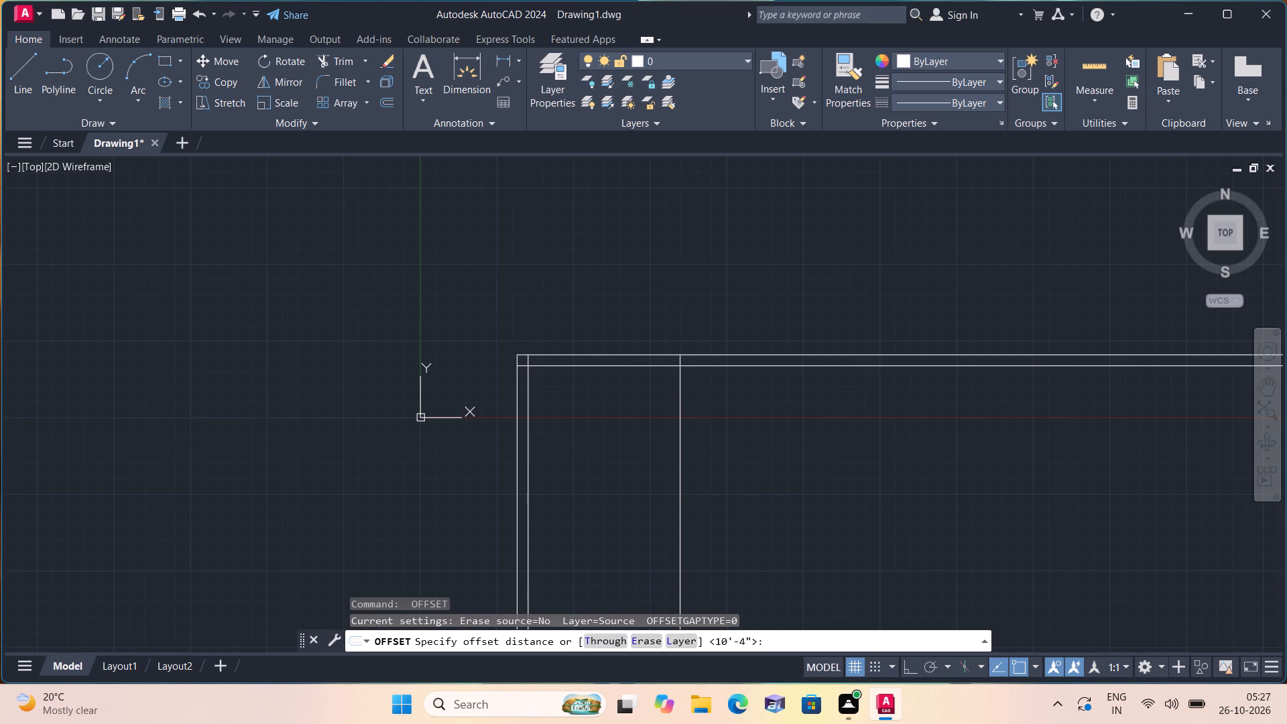
key("space")
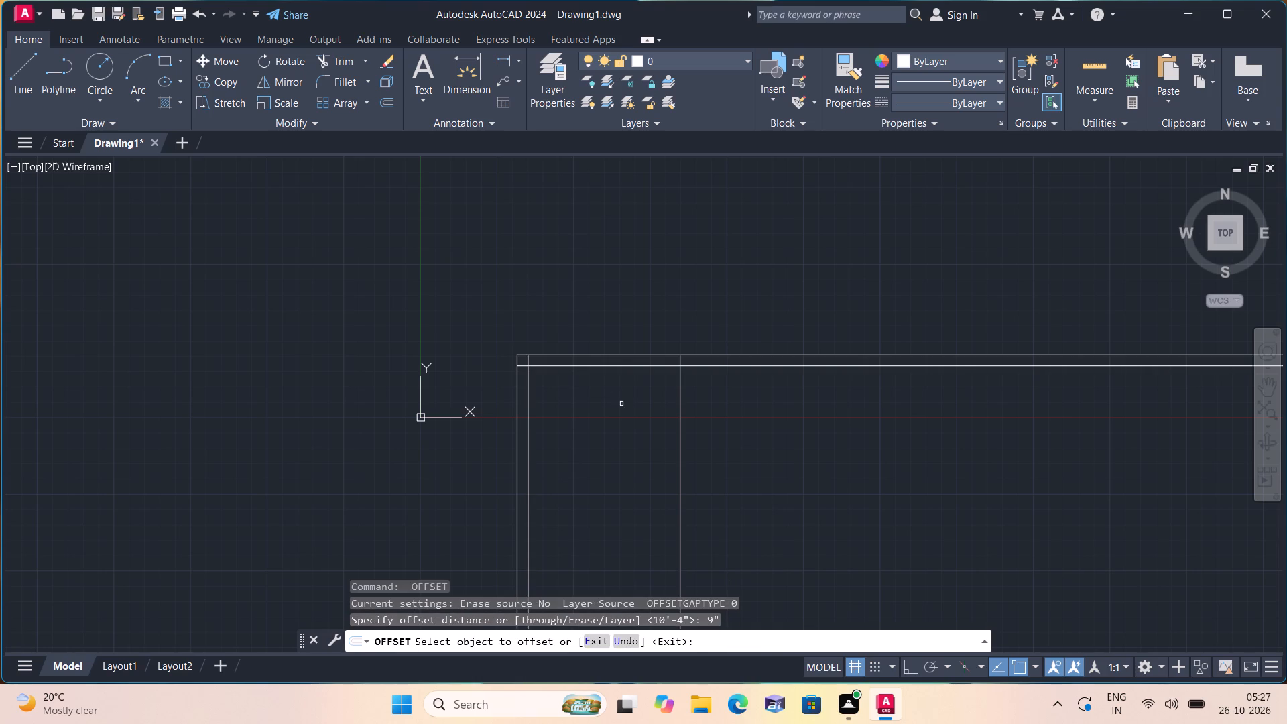
left_click(678, 374)
left_click(755, 401)
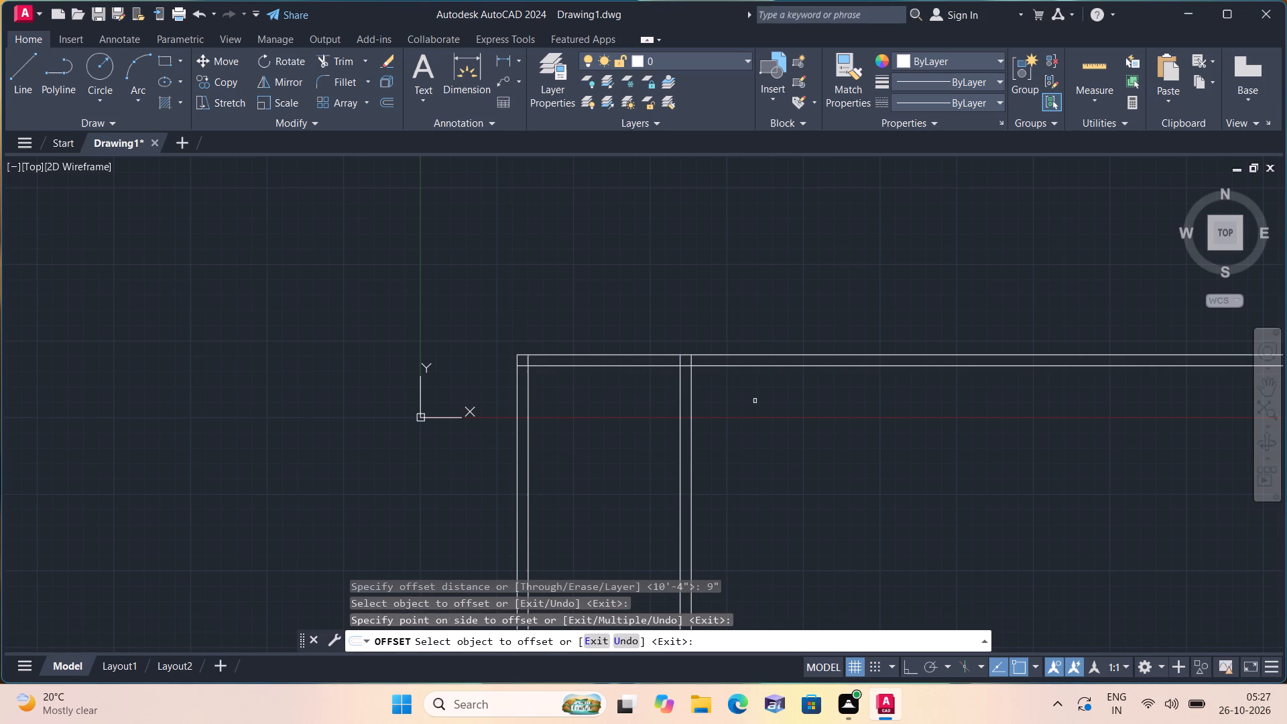
key("space")
Offset the first interior wall's right-hand line 10'8" to the right to set the second room's width.
key("space")
type("10")
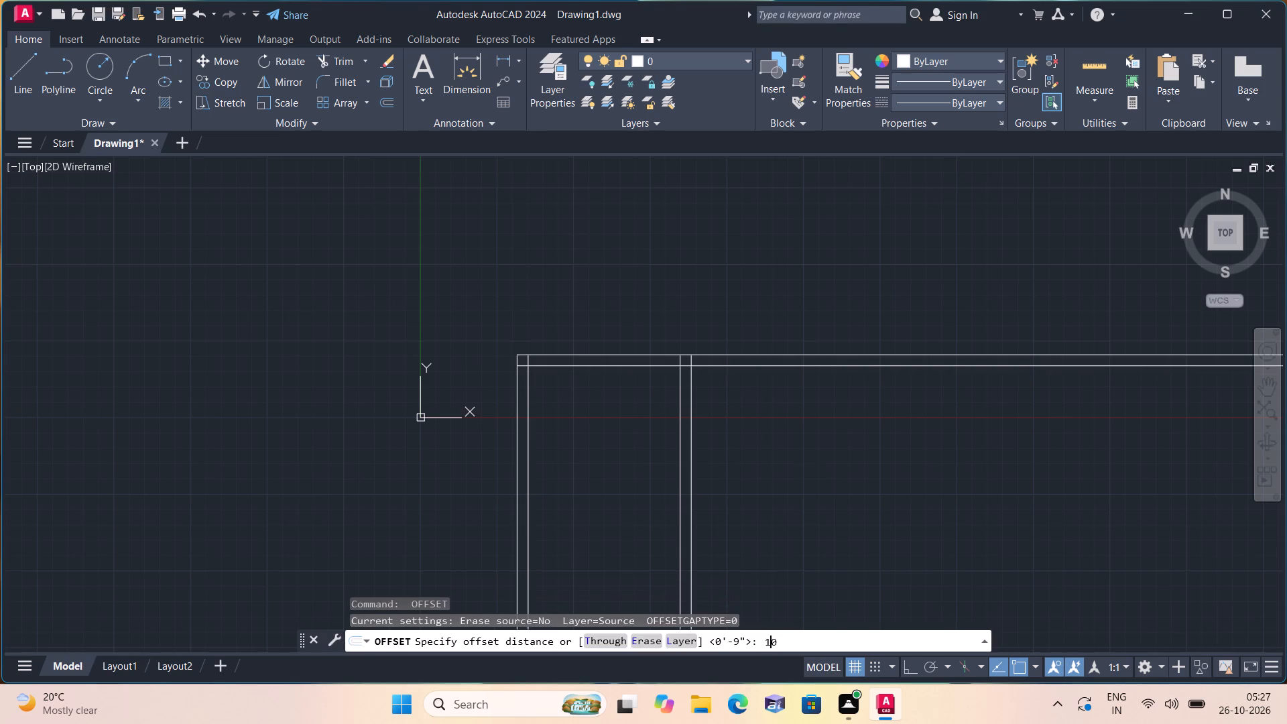
key("apostrophe")
type("8\"")
key("space")
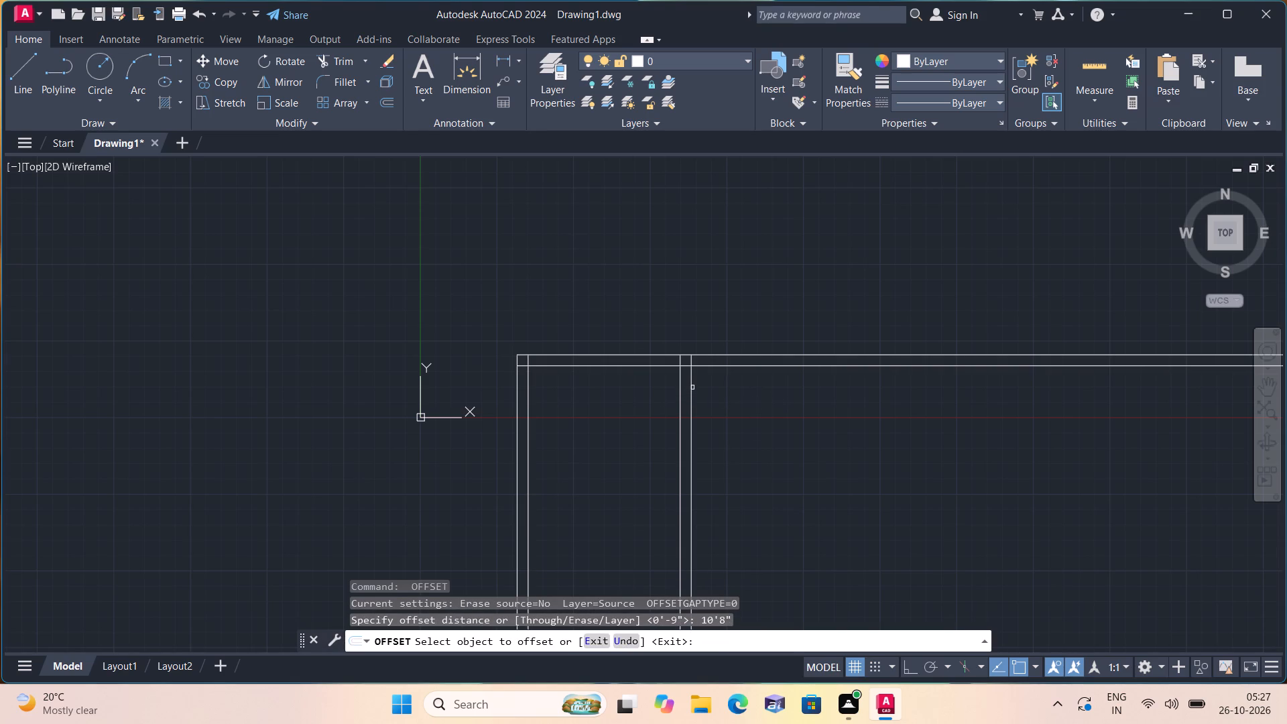
left_click(692, 387)
left_click(738, 381)
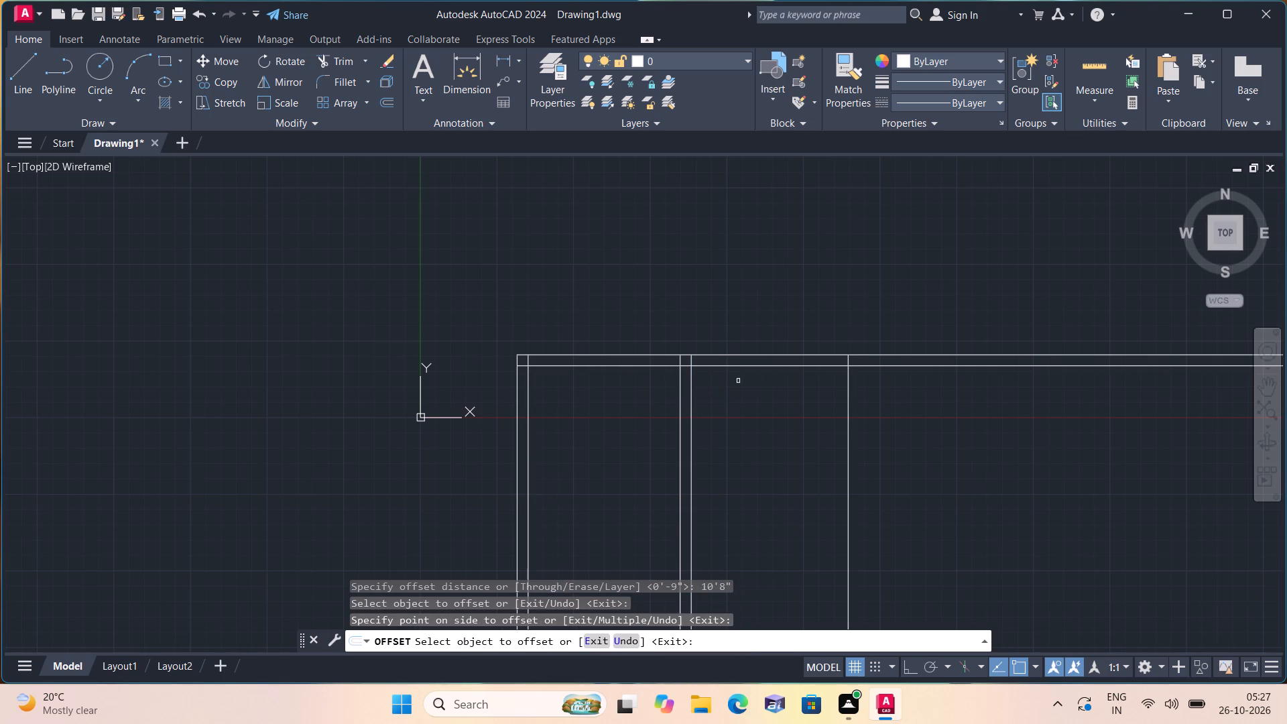
key("space")
Offset the rightmost vertical line 9" to the right to form the second interior wall's thickness.
key("space")
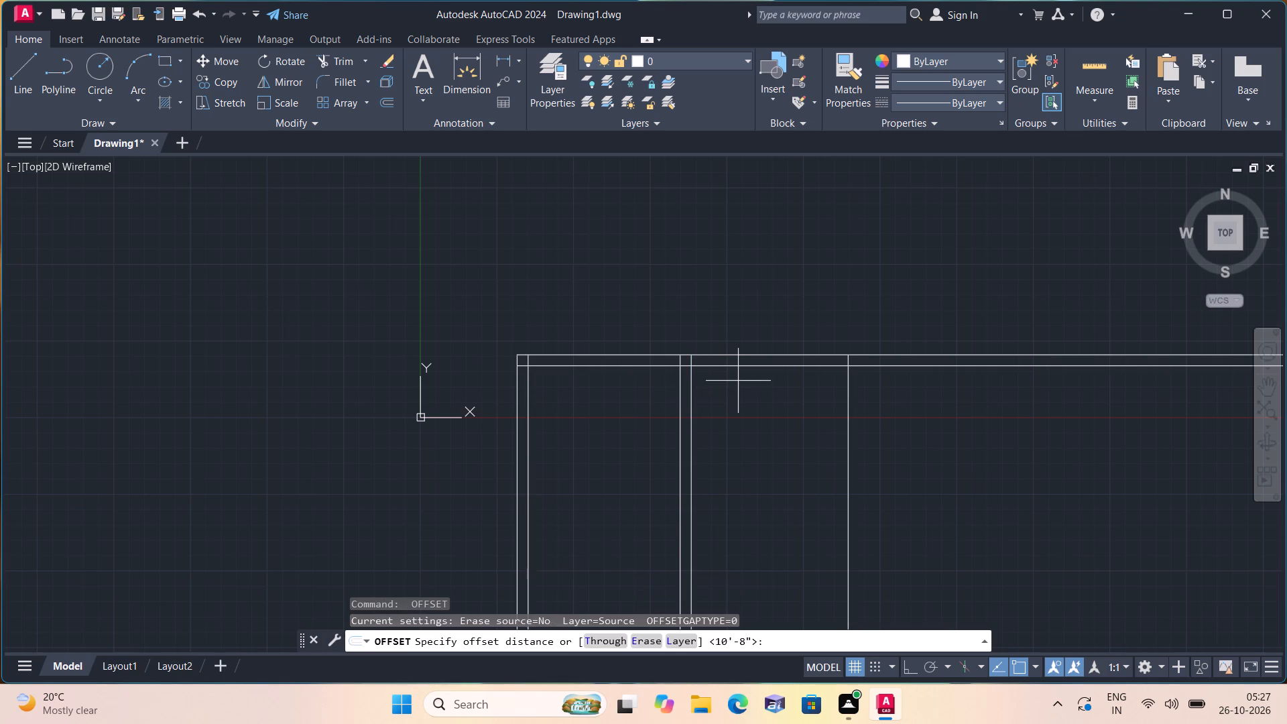
type("9\"")
key("space")
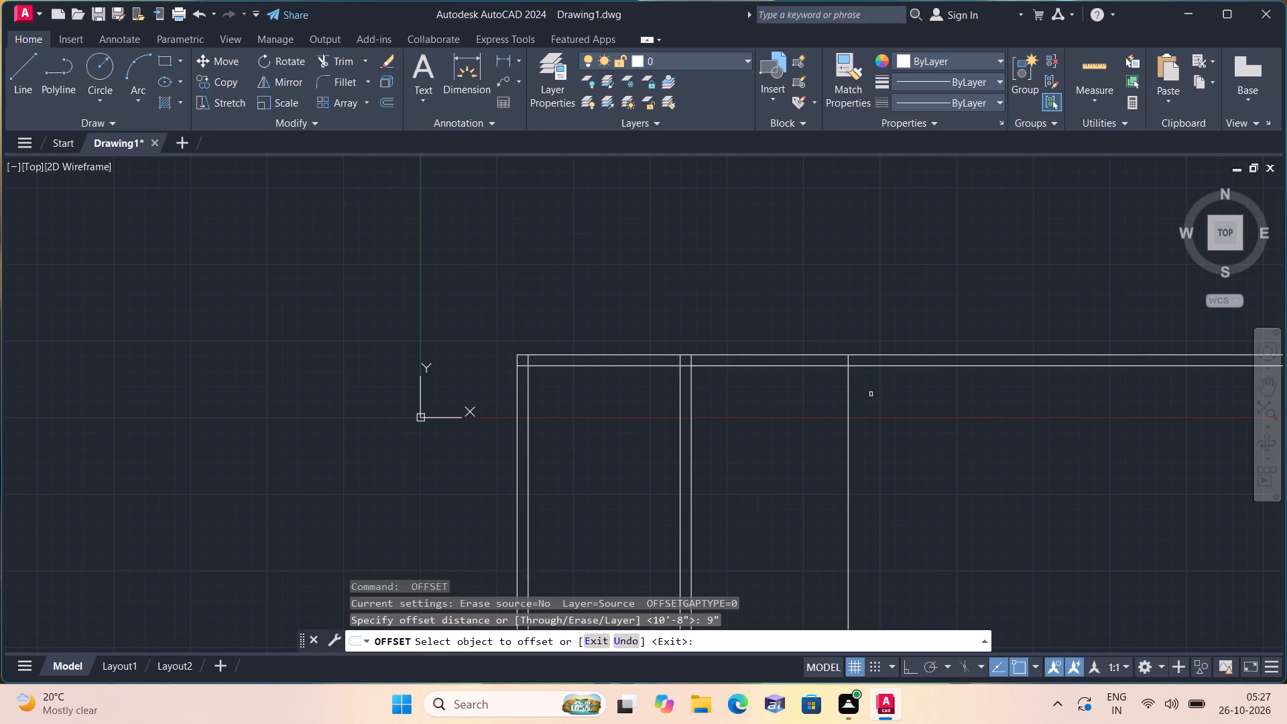
left_click(844, 379)
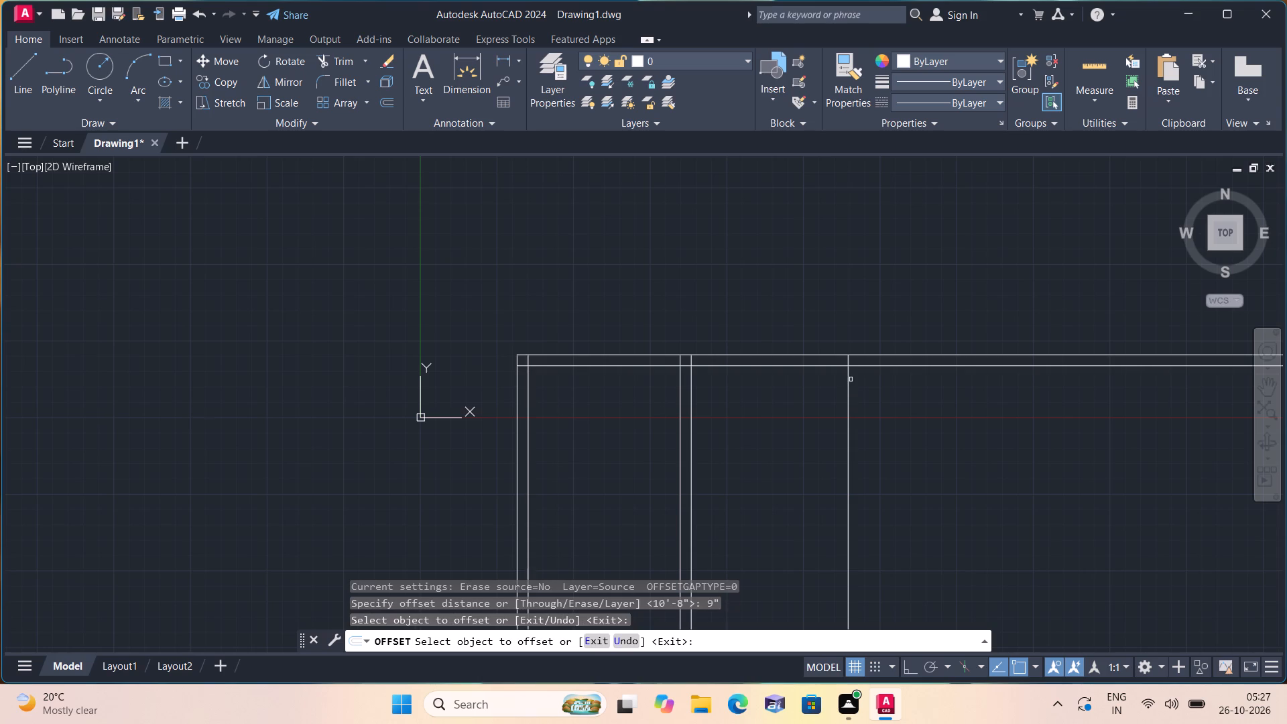
left_click(849, 380)
left_click(907, 400)
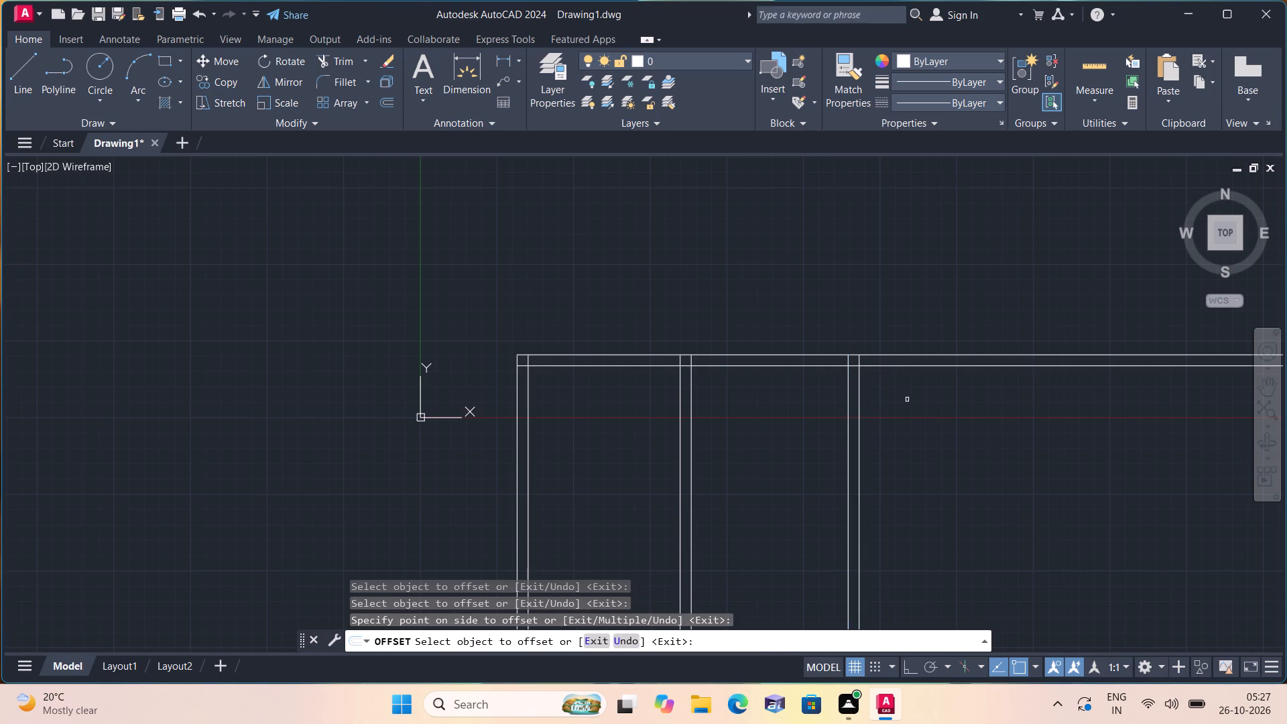
scroll(896, 399, "down", 1)
middle_click_drag(894, 399, 638, 427)
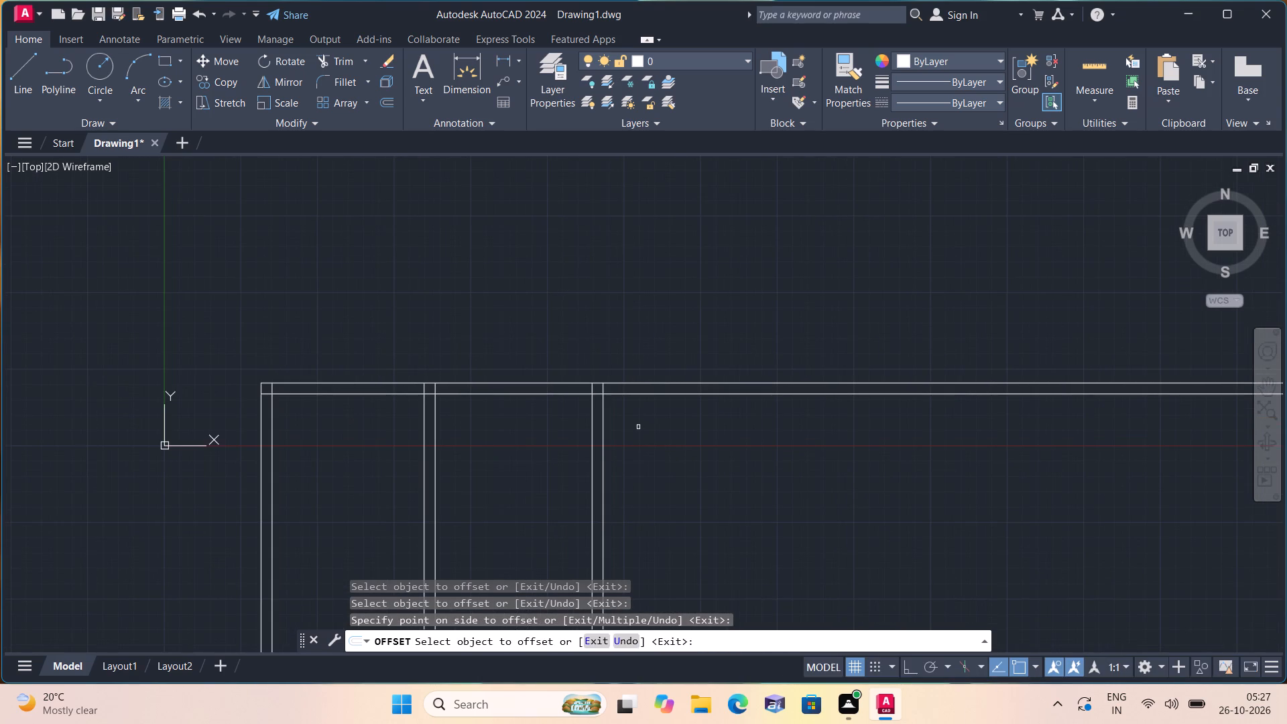
key("space")
Offset the second interior wall's right-hand line 3' to the right to set the narrow space's width.
key("space")
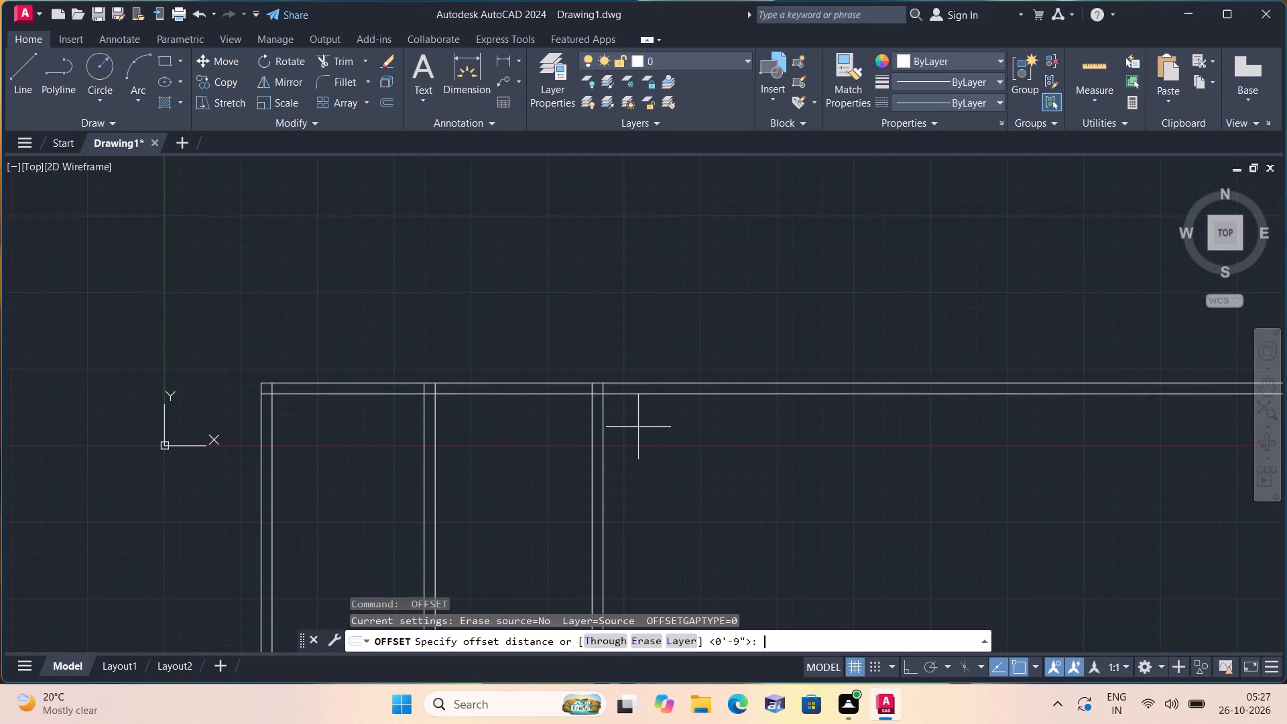
type("3'")
key("space")
left_click(601, 414)
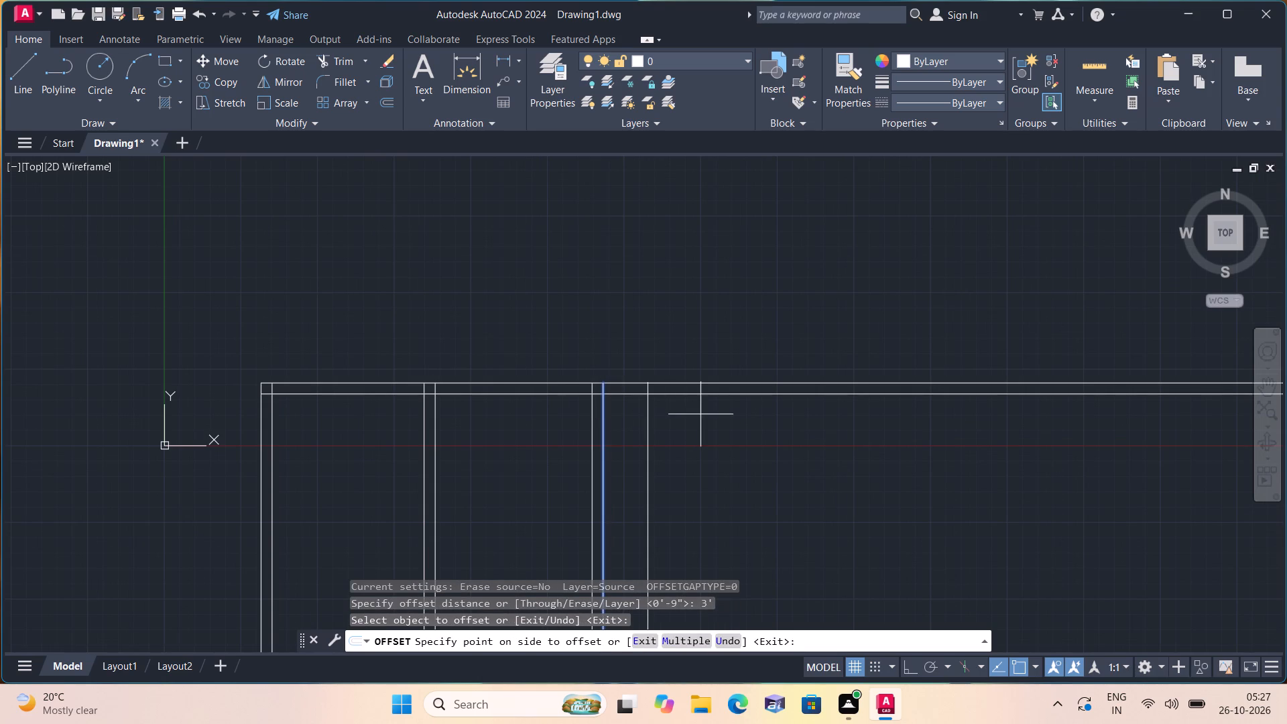
left_click(700, 414)
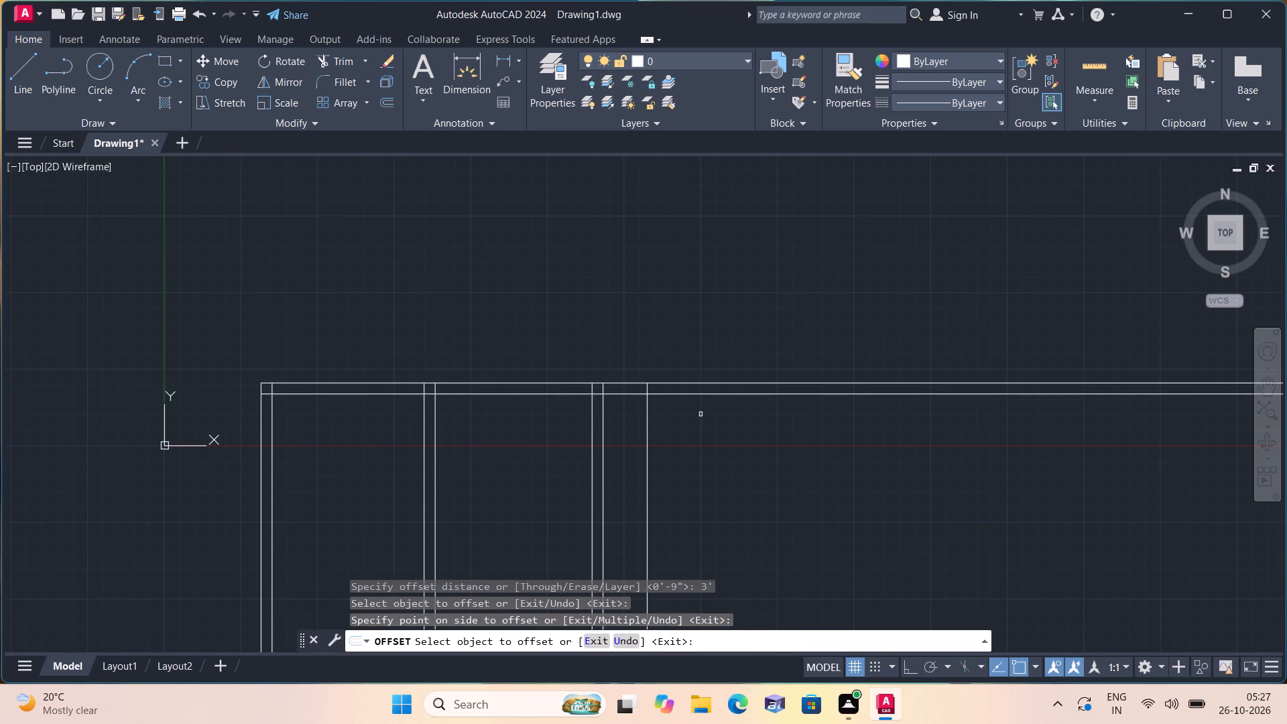
key("space")
Offset the rightmost vertical line 9" to the right to form the wall closing the narrow space.
key("space")
type("9\"")
key("space")
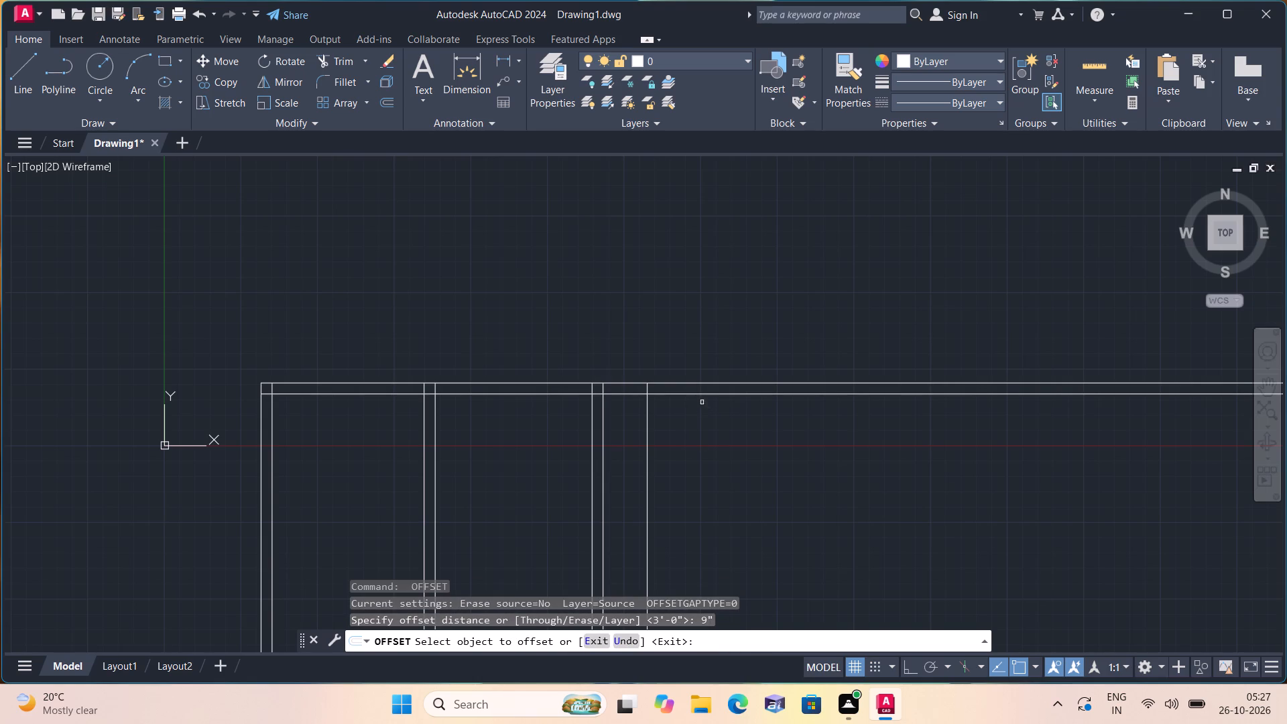
left_click(649, 412)
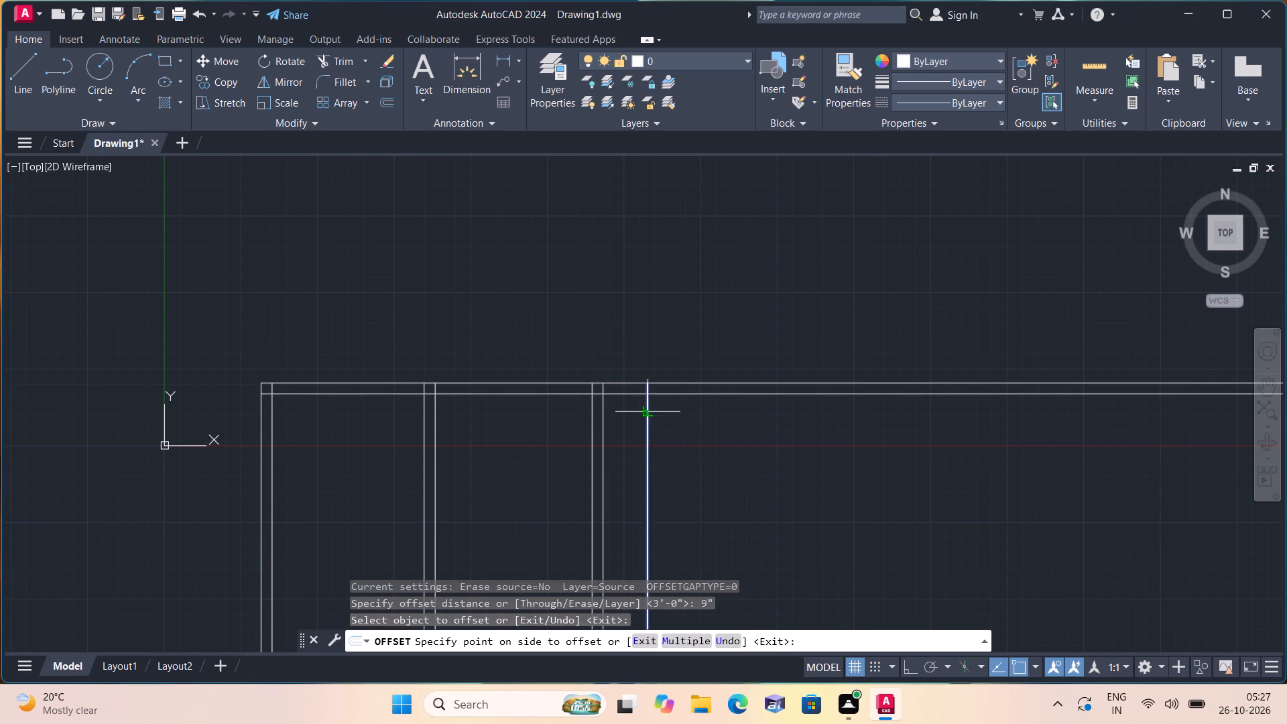
left_click(696, 413)
left_click(696, 413)
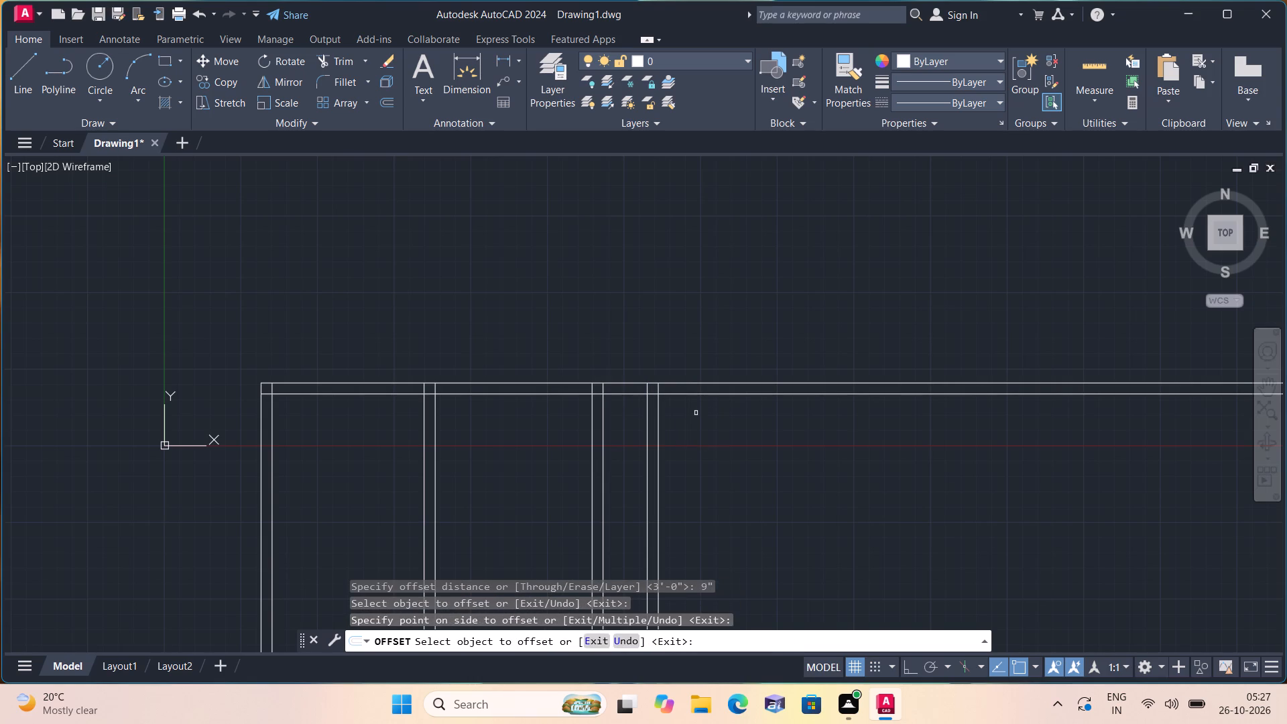
key("space")
Offset the third interior wall's right-hand line 8'4" to the right to set the next room's width.
key("space")
type("8'4\"")
key("space")
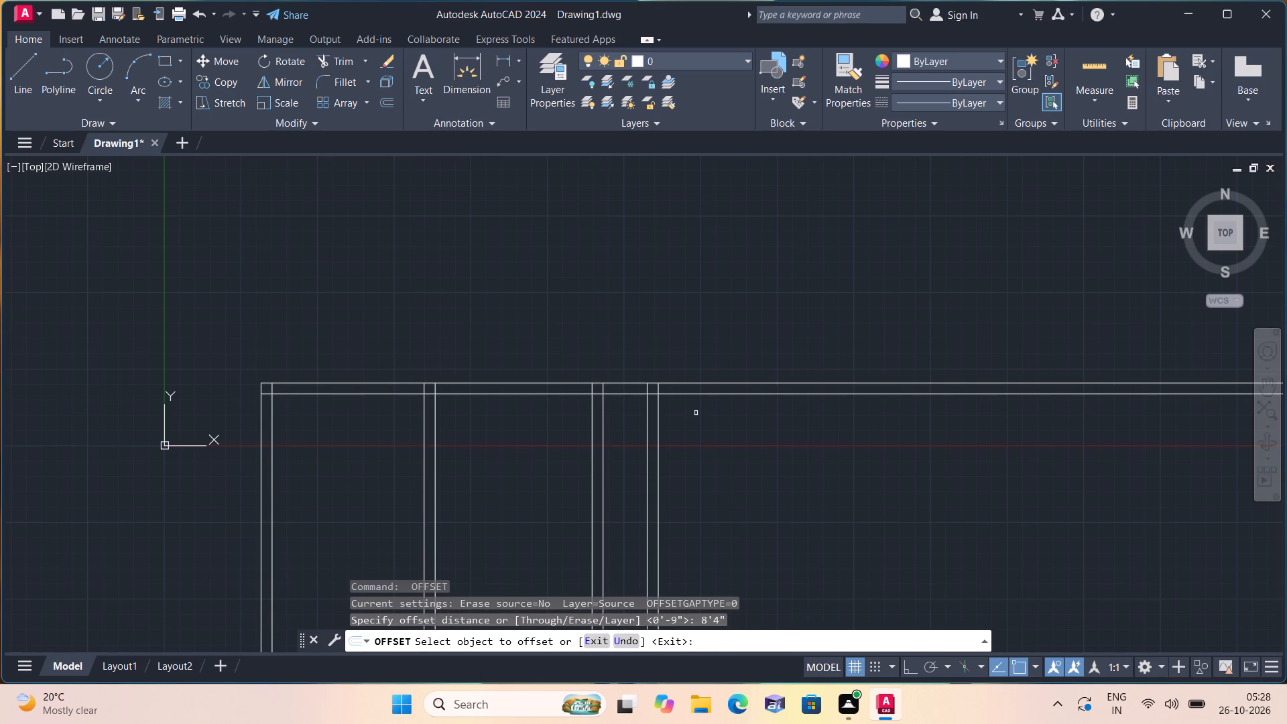
left_click_drag(659, 423, 668, 423)
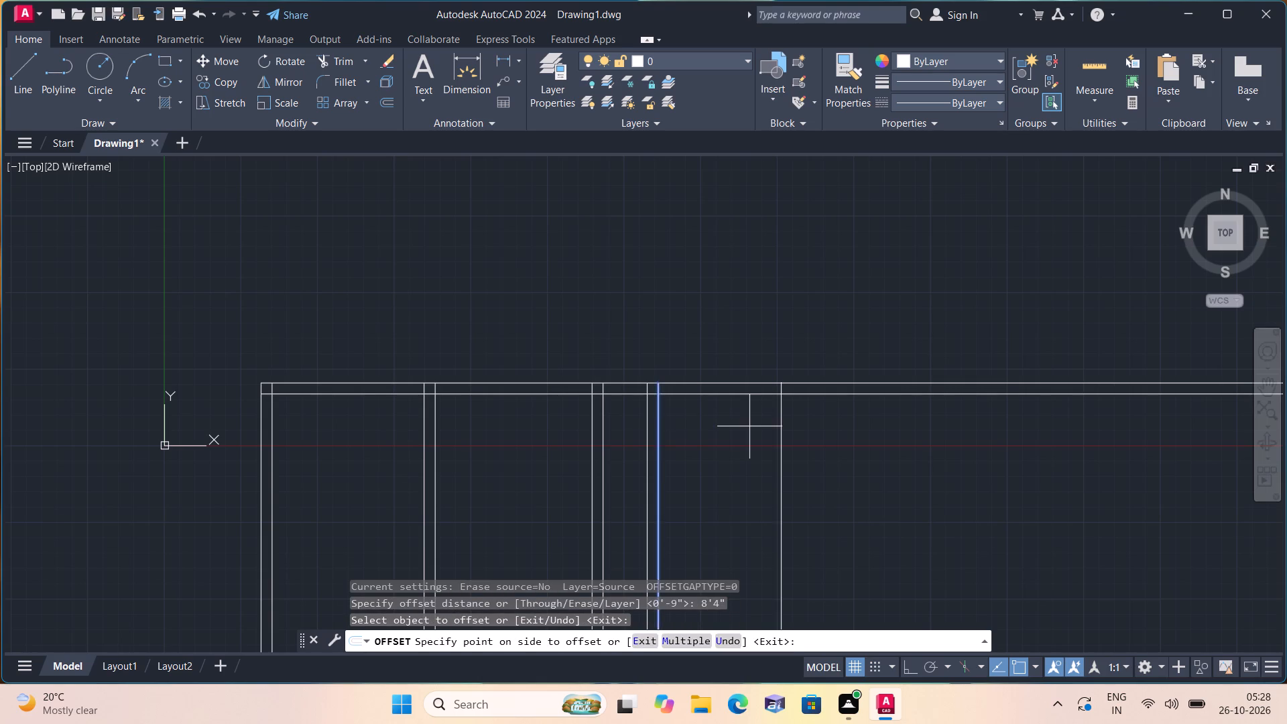
left_click(749, 426)
key("space")
Offset the rightmost vertical line 9" to the right to form the fourth interior wall's thickness.
key("space")
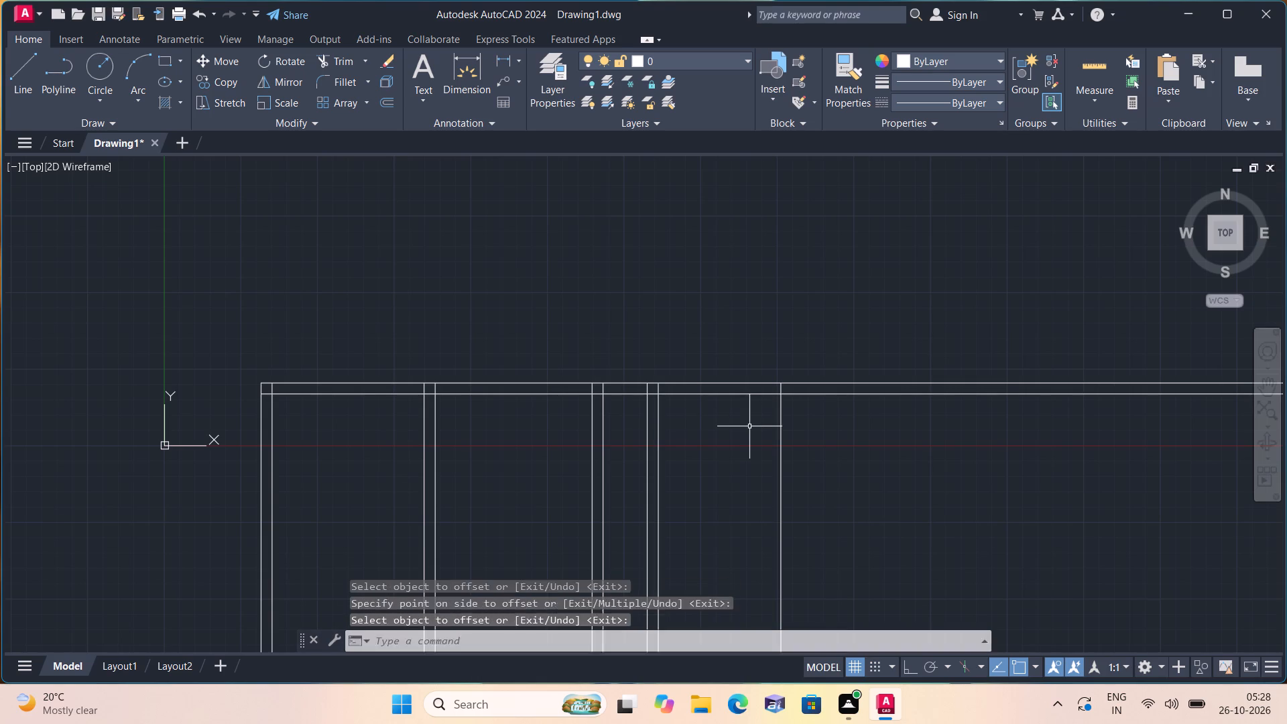
type("9\"")
key("space")
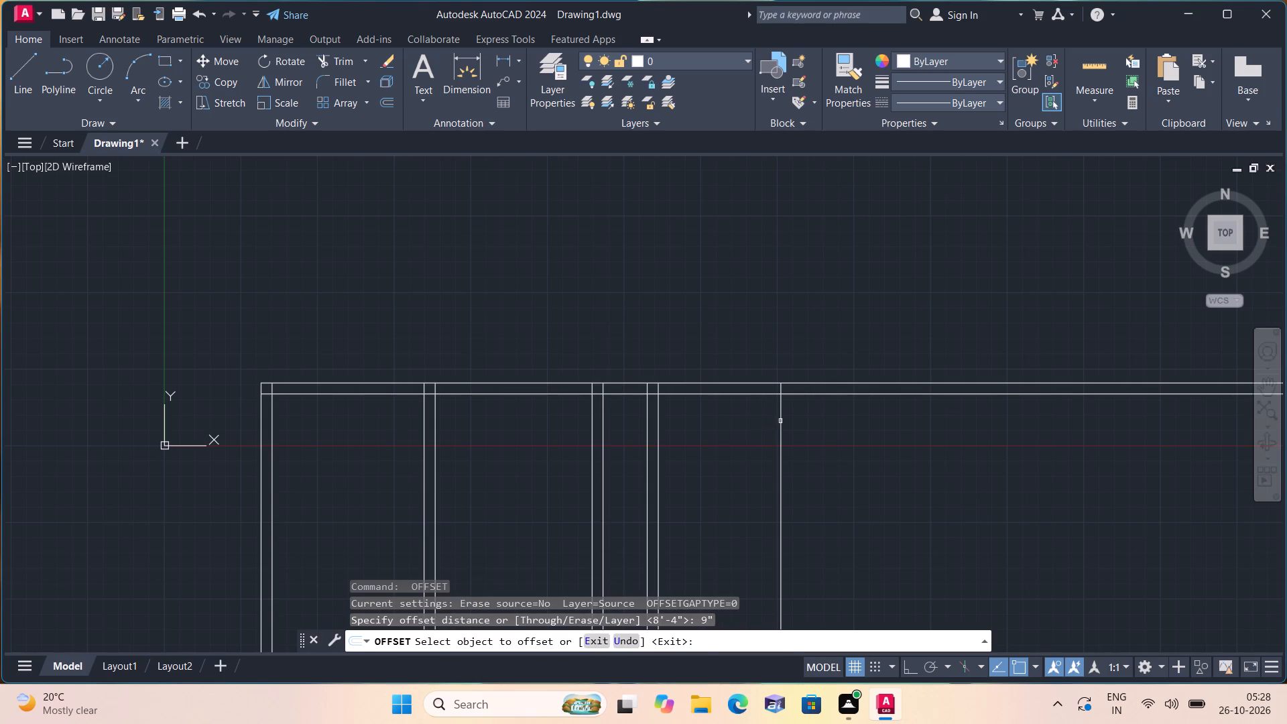
left_click(780, 421)
left_click(821, 419)
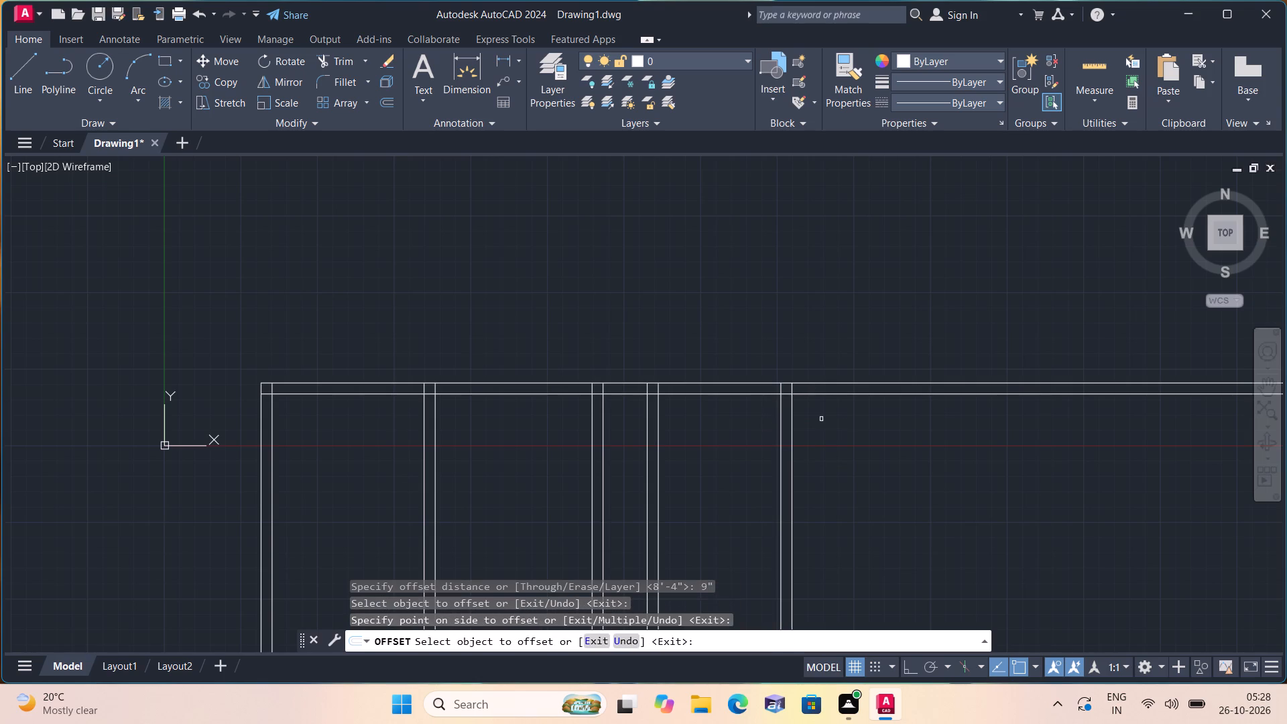
key("space")
Offset the fourth interior wall's right-hand line 12'8" to the right to set the last room's width.
key("space")
type("12'8\"")
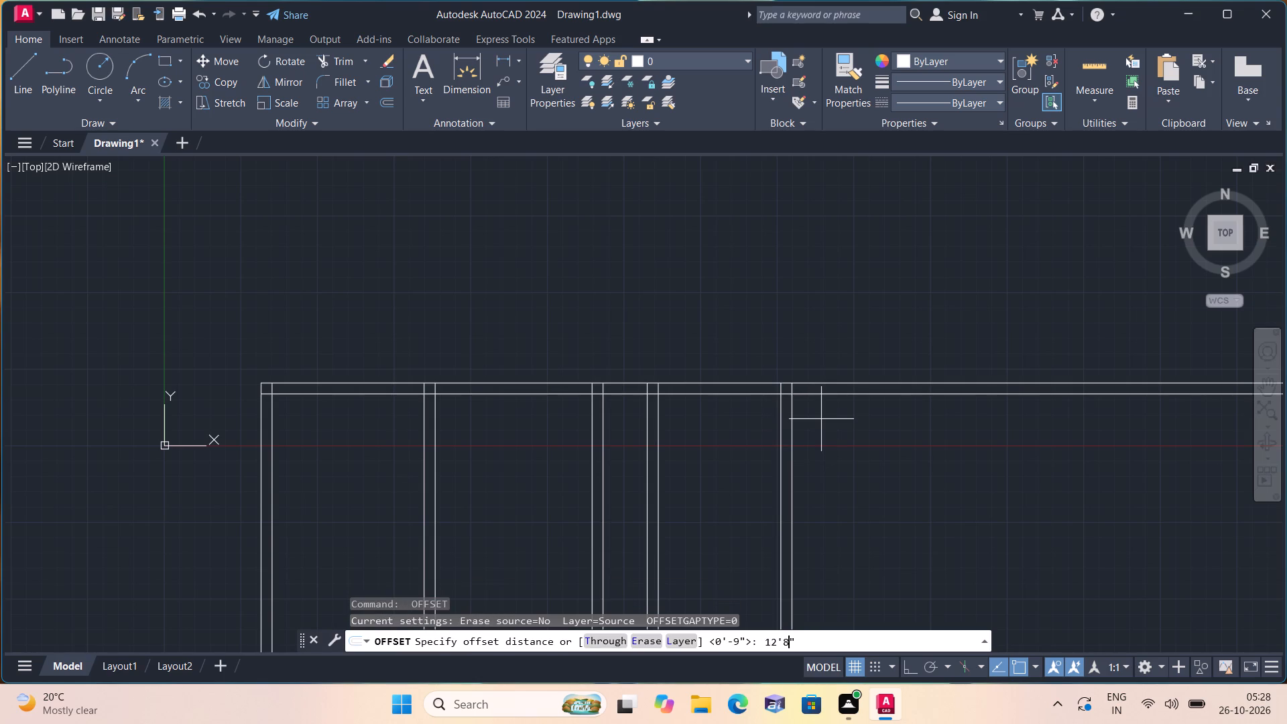
key("space")
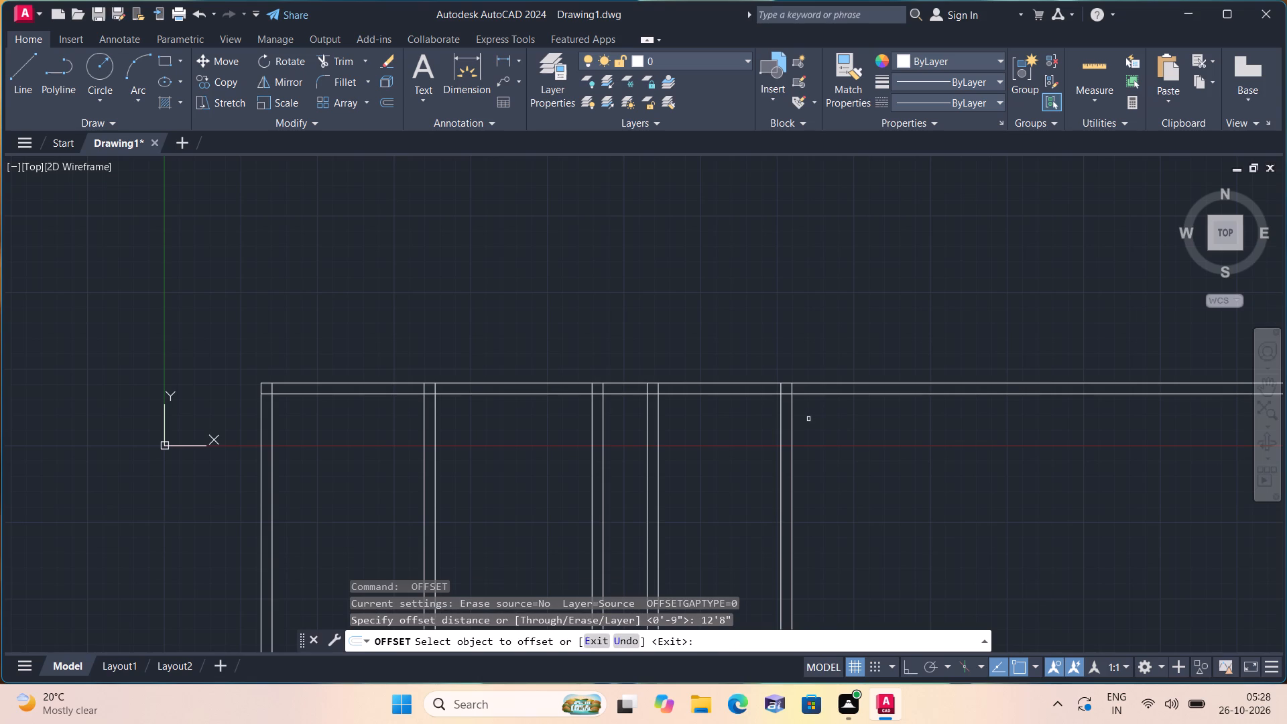
left_click(789, 419)
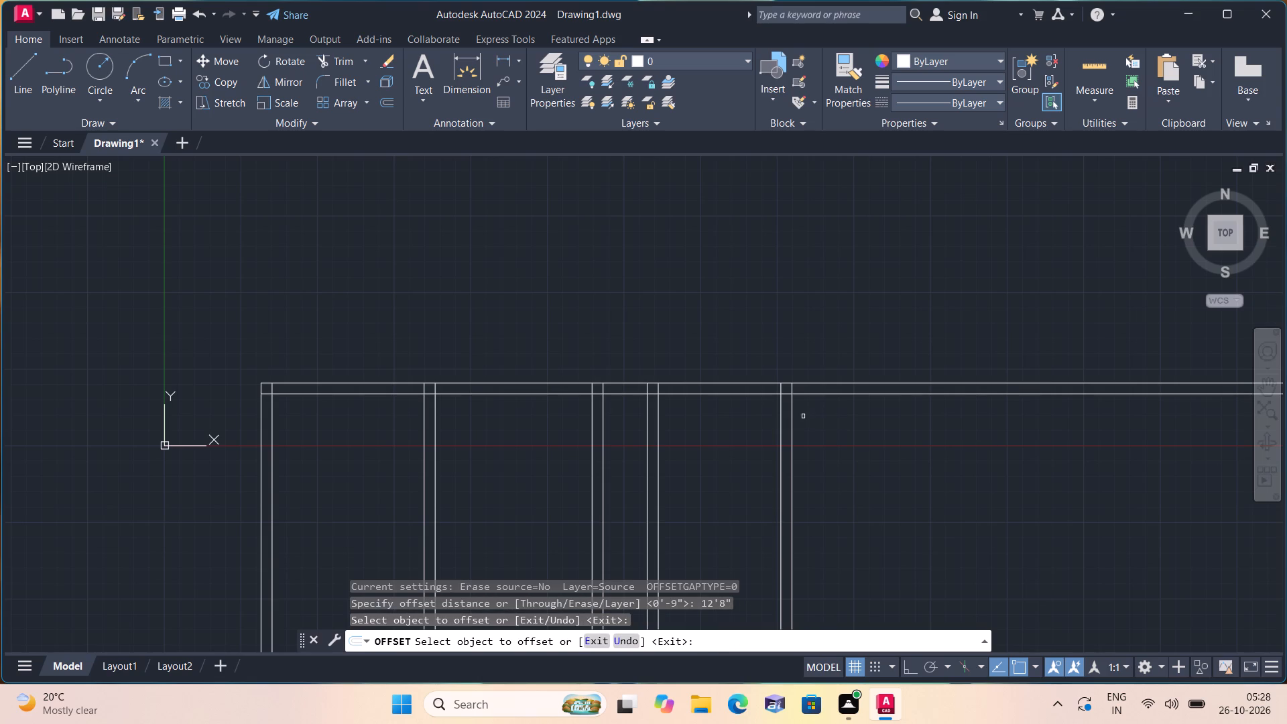
left_click(794, 405)
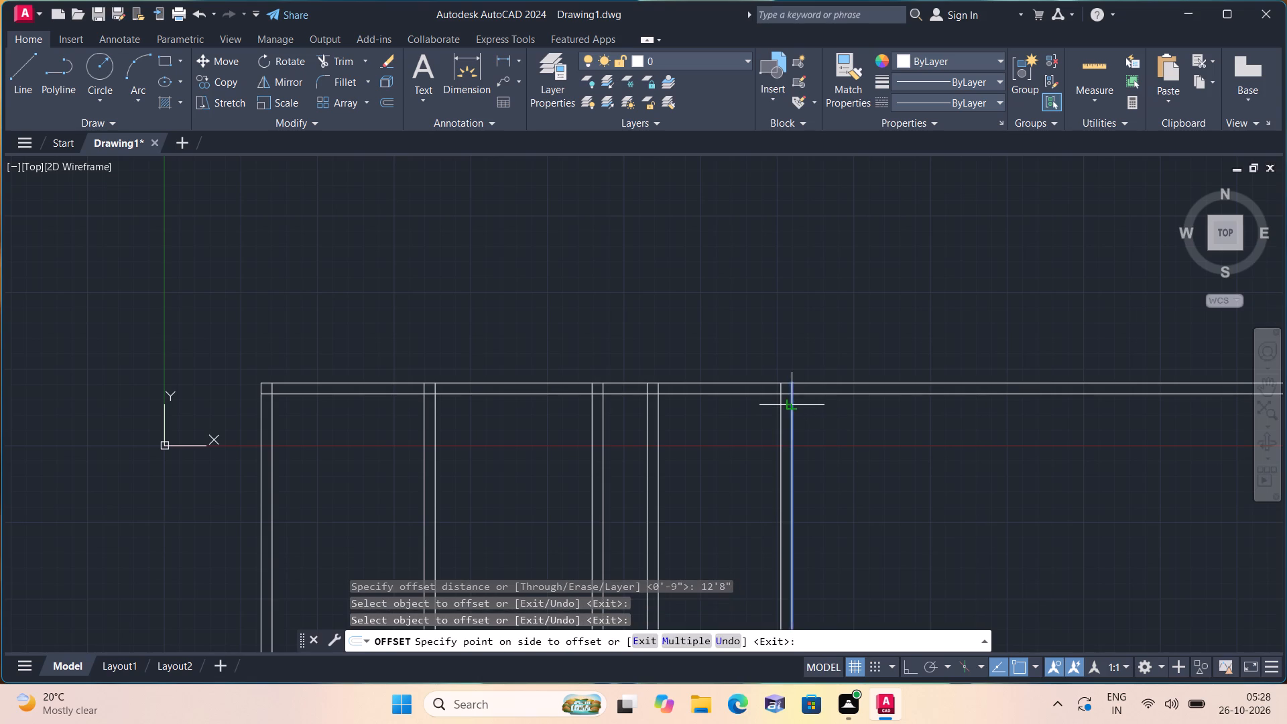
left_click(849, 410)
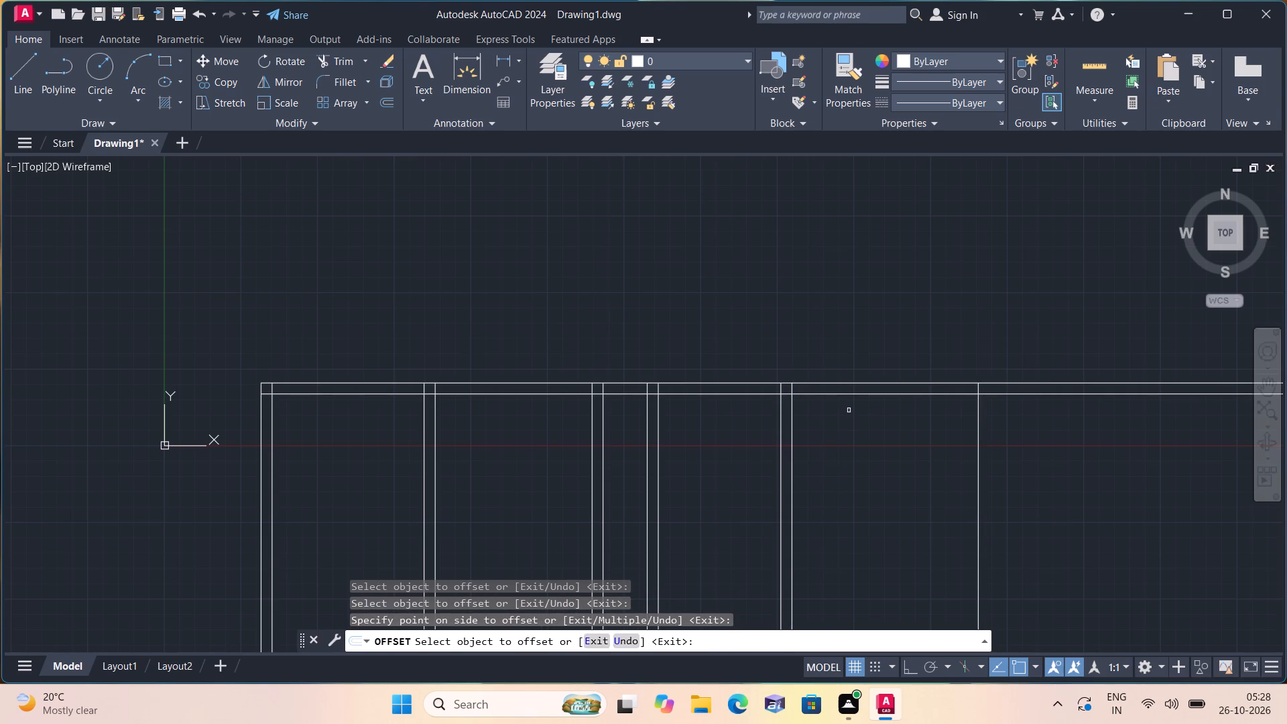
key("space")
Offset the rightmost vertical line 9" to the right to form the right outer wall's thickness.
key("space")
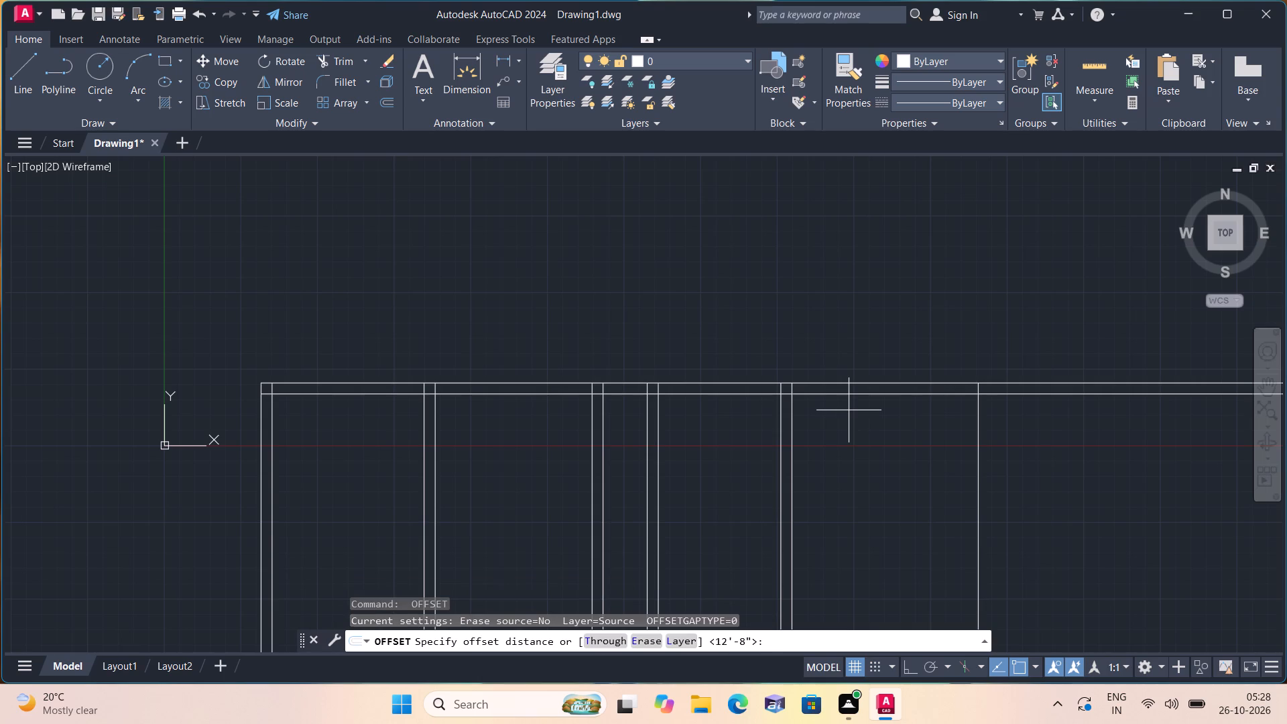
type("9\"")
key("space")
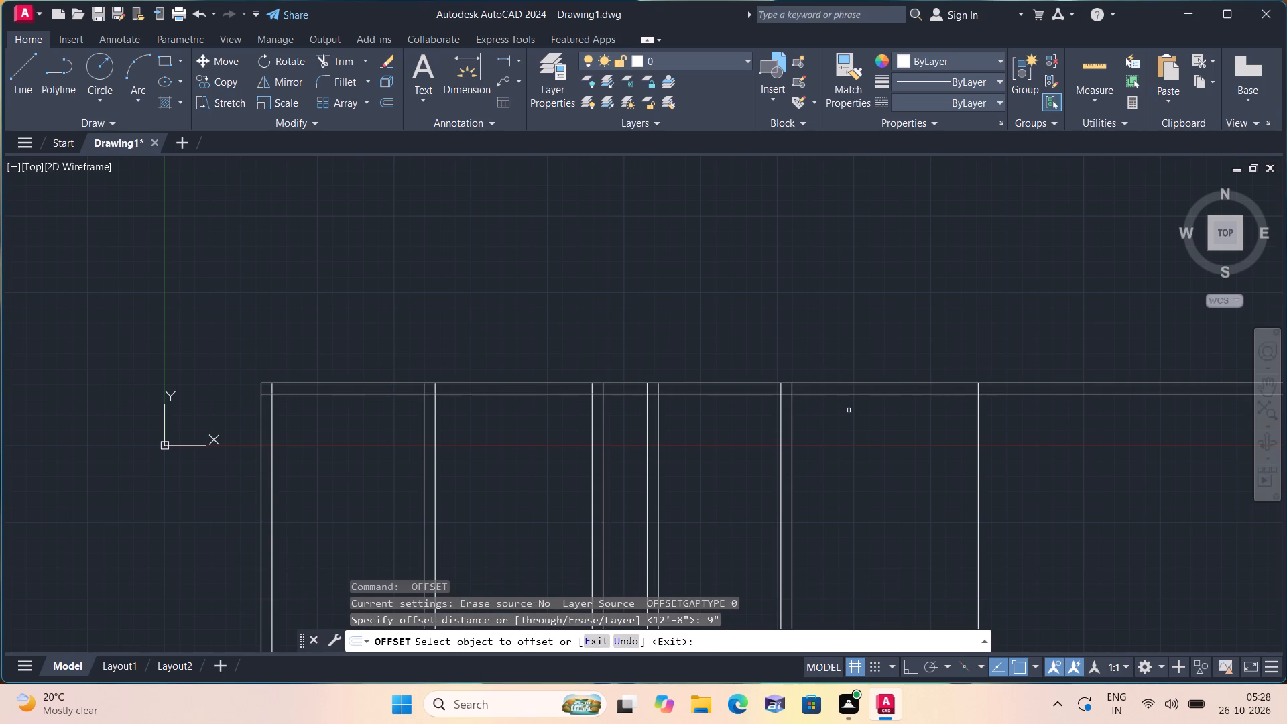
left_click(979, 430)
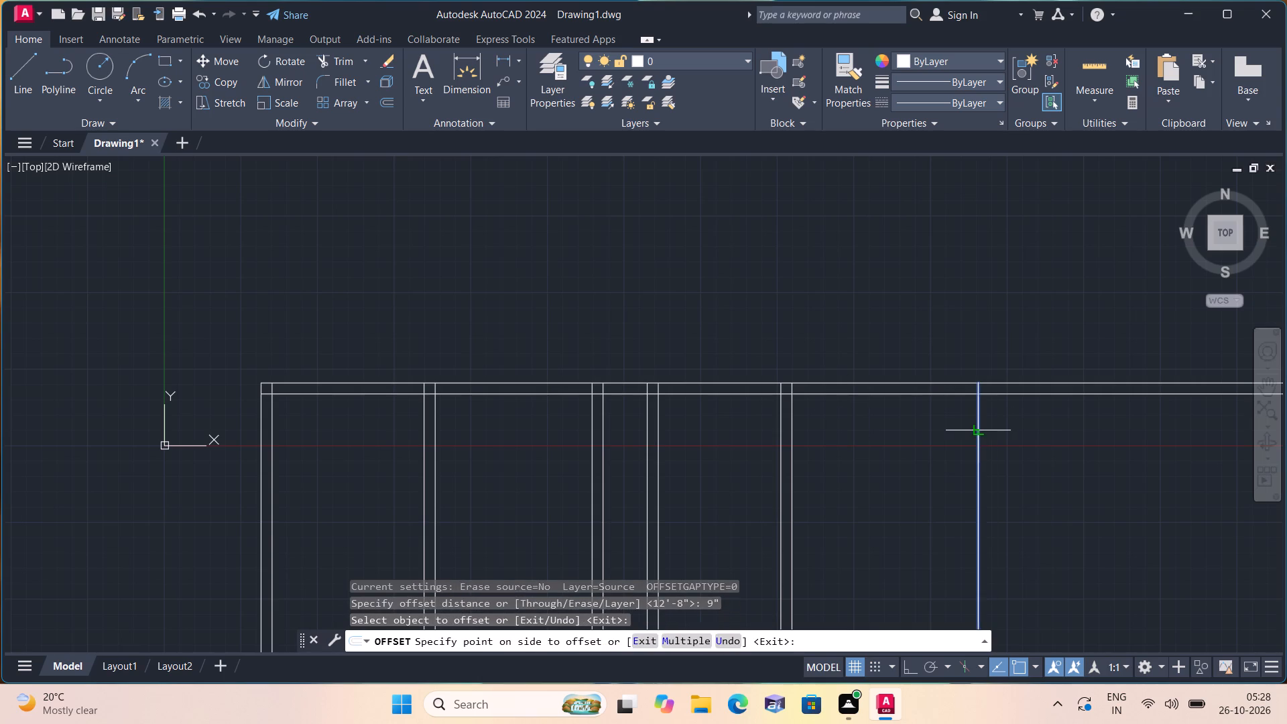
left_click(1007, 426)
key("space")
Trim the two top wall lines beyond the right outer wall and across the narrow space between the second and third interior walls.
type("trim")
key("space")
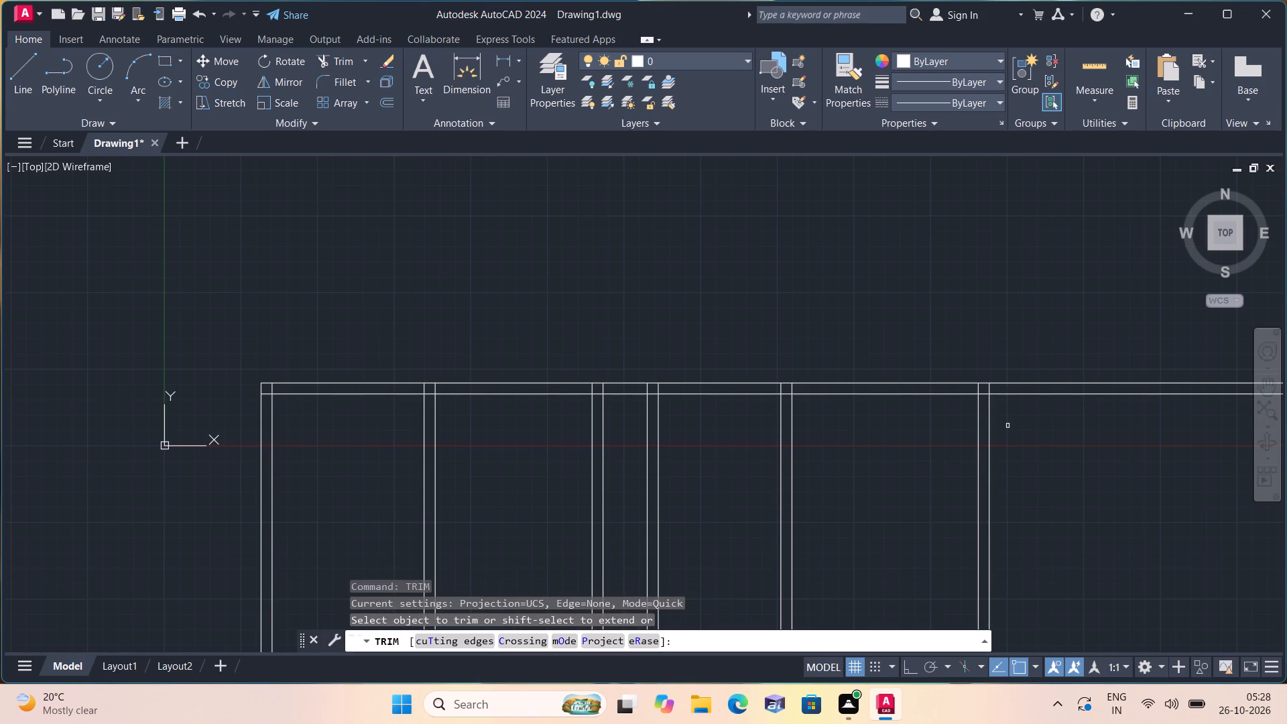
left_click_drag(1022, 357, 1075, 446)
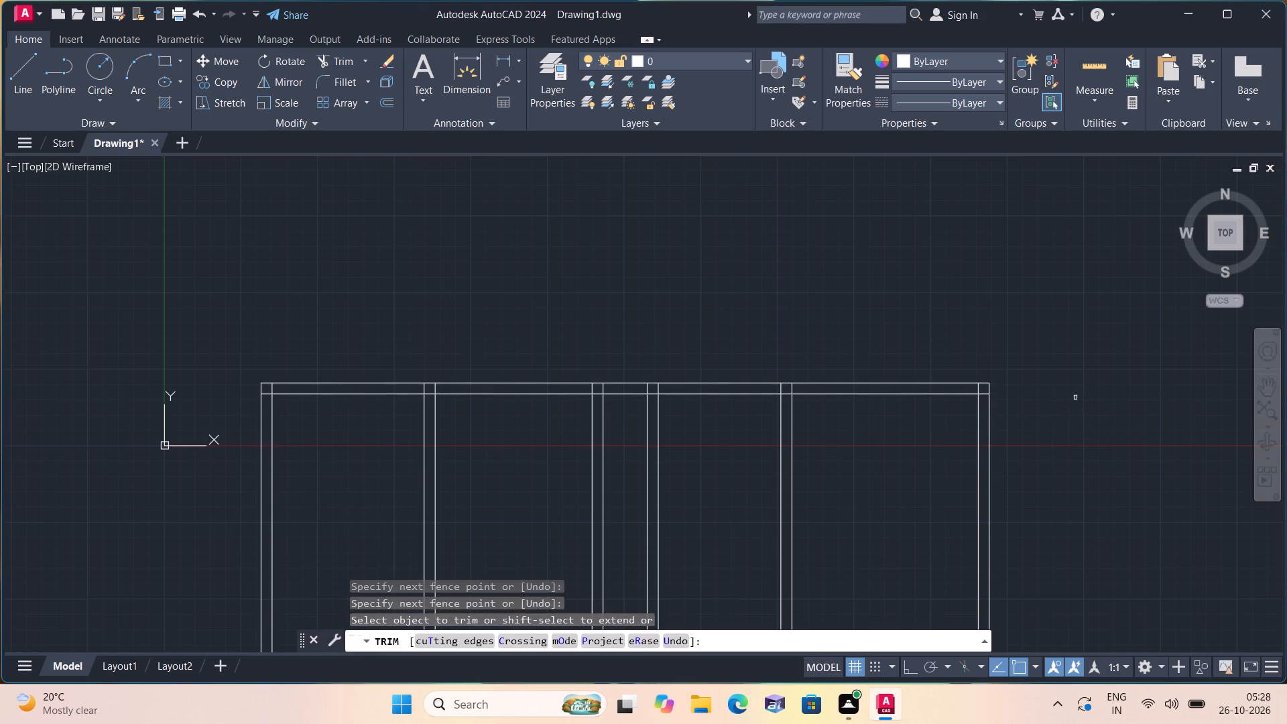
scroll(728, 396, "up", 1)
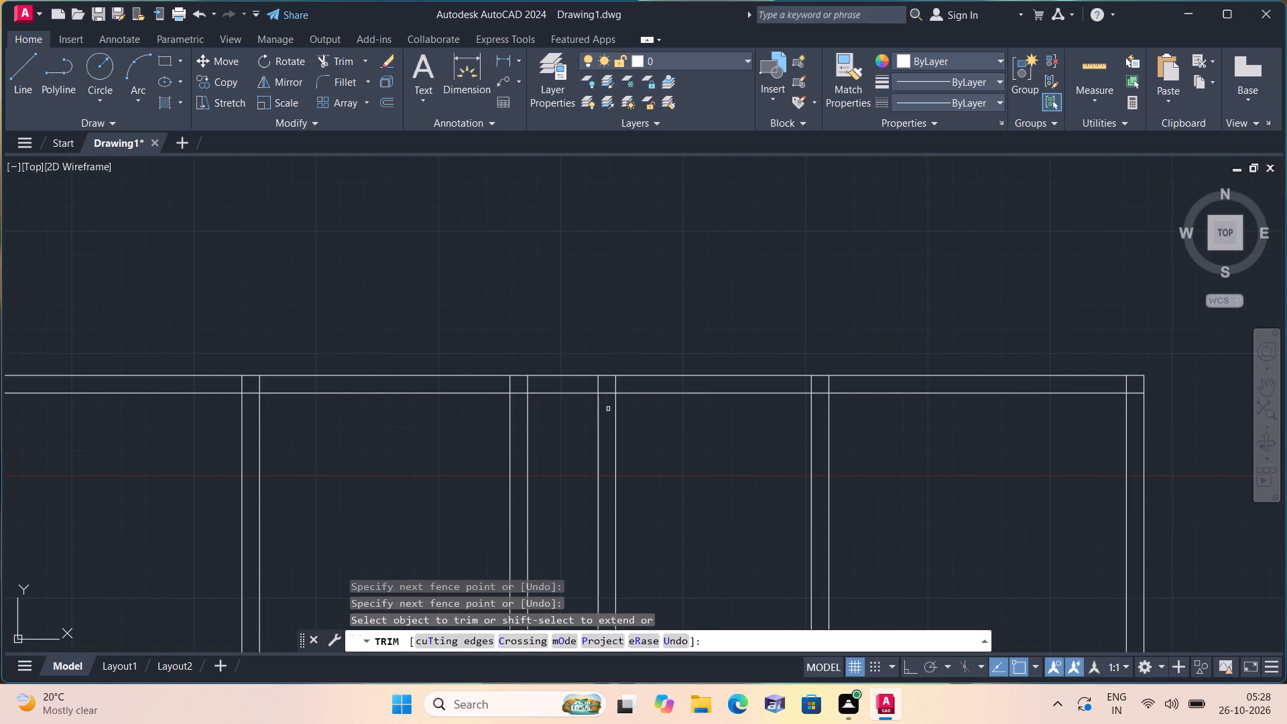
left_click_drag(578, 404, 567, 321)
Trim the overlapping wall lines at the left block's two top corners and where its middle wall meets the top wall.
middle_click_drag(363, 446, 646, 440)
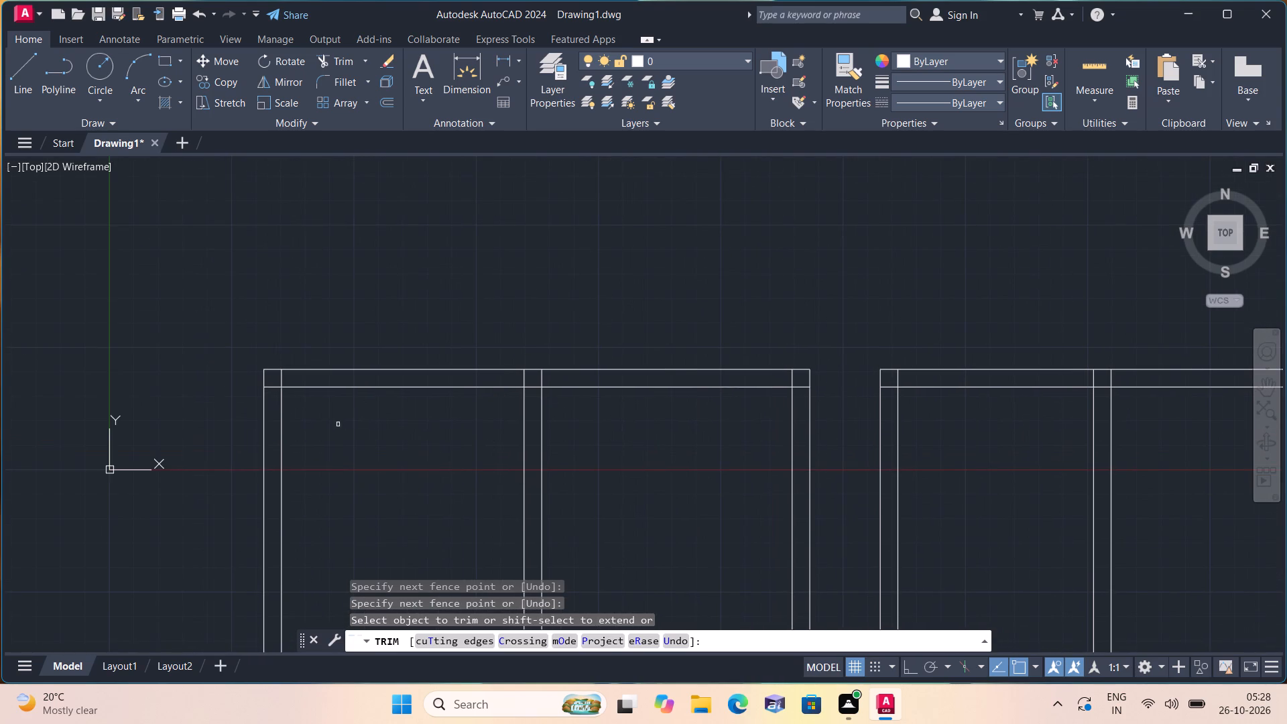
scroll(286, 398, "up", 3)
left_click(252, 379)
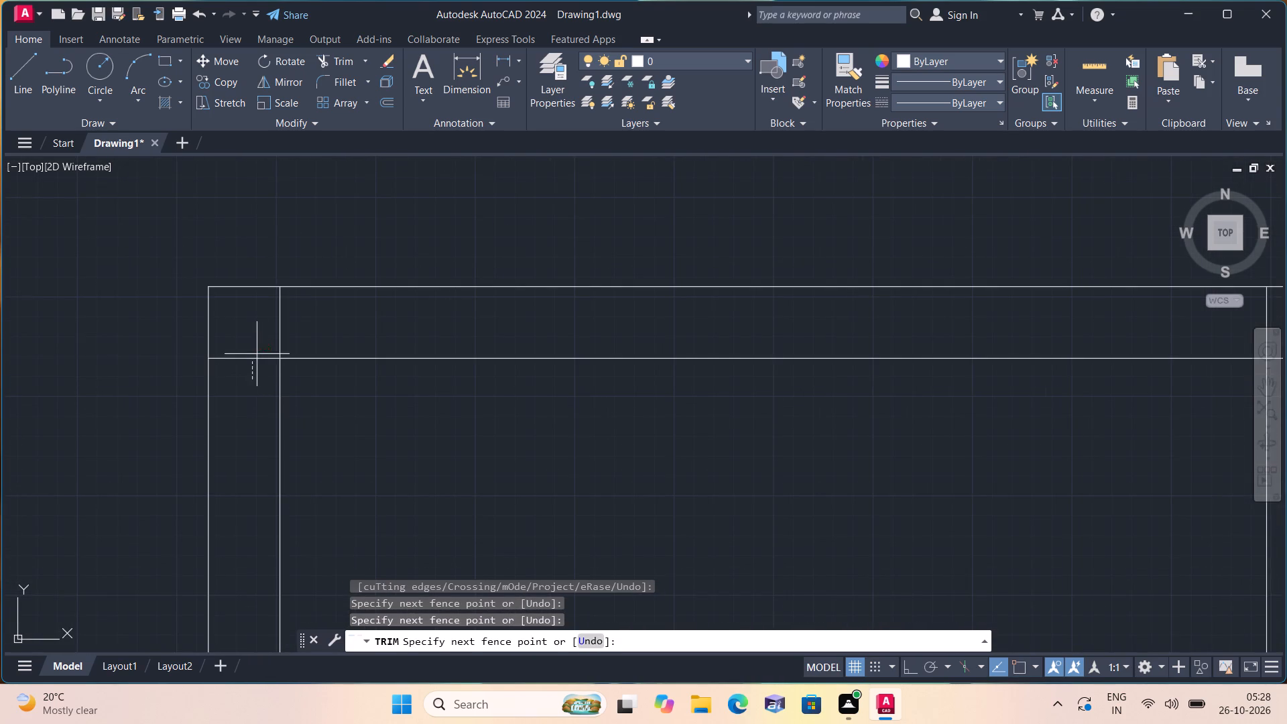
left_click(292, 332)
scroll(292, 332, "down", 2)
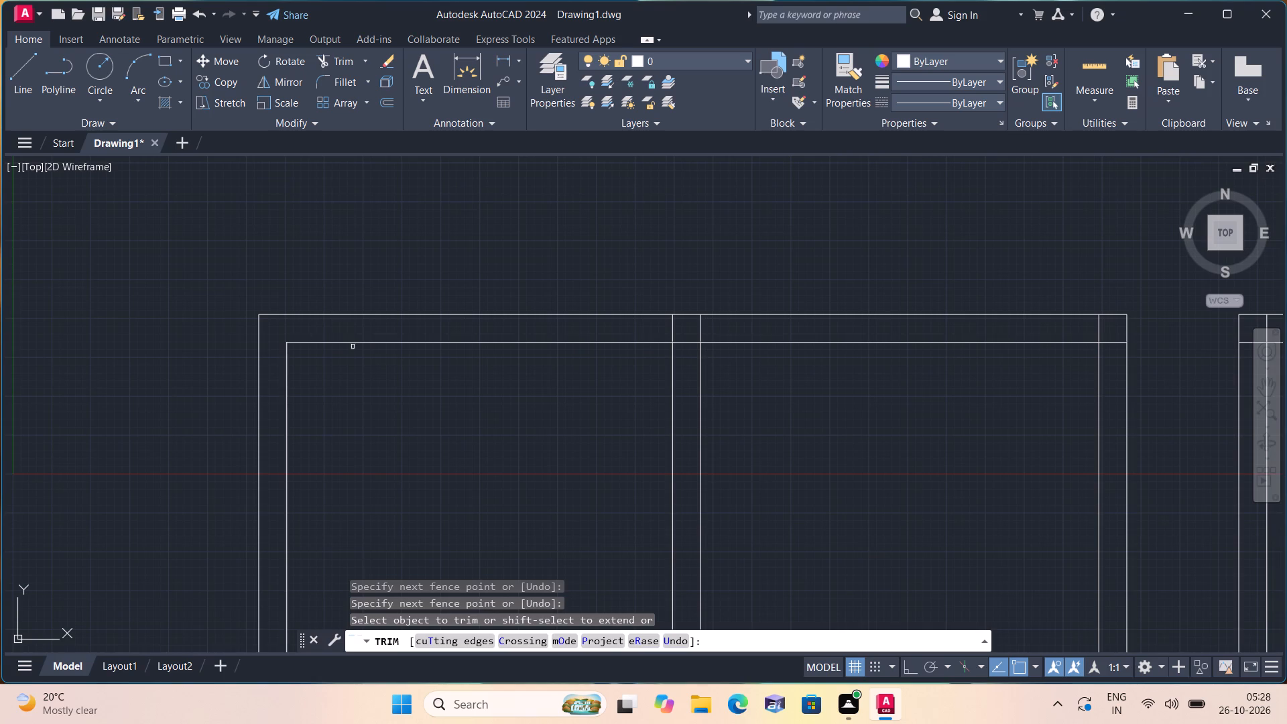
left_click(655, 335)
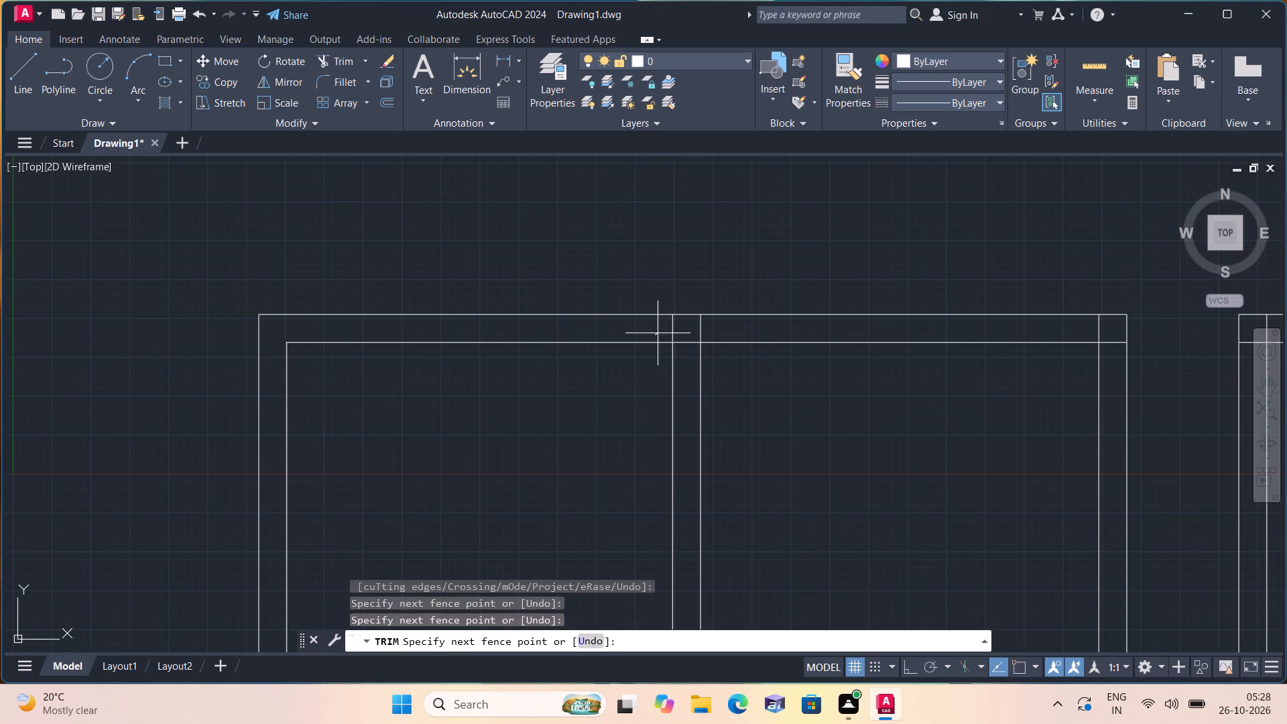
left_click(725, 331)
middle_click_drag(721, 333, 550, 330)
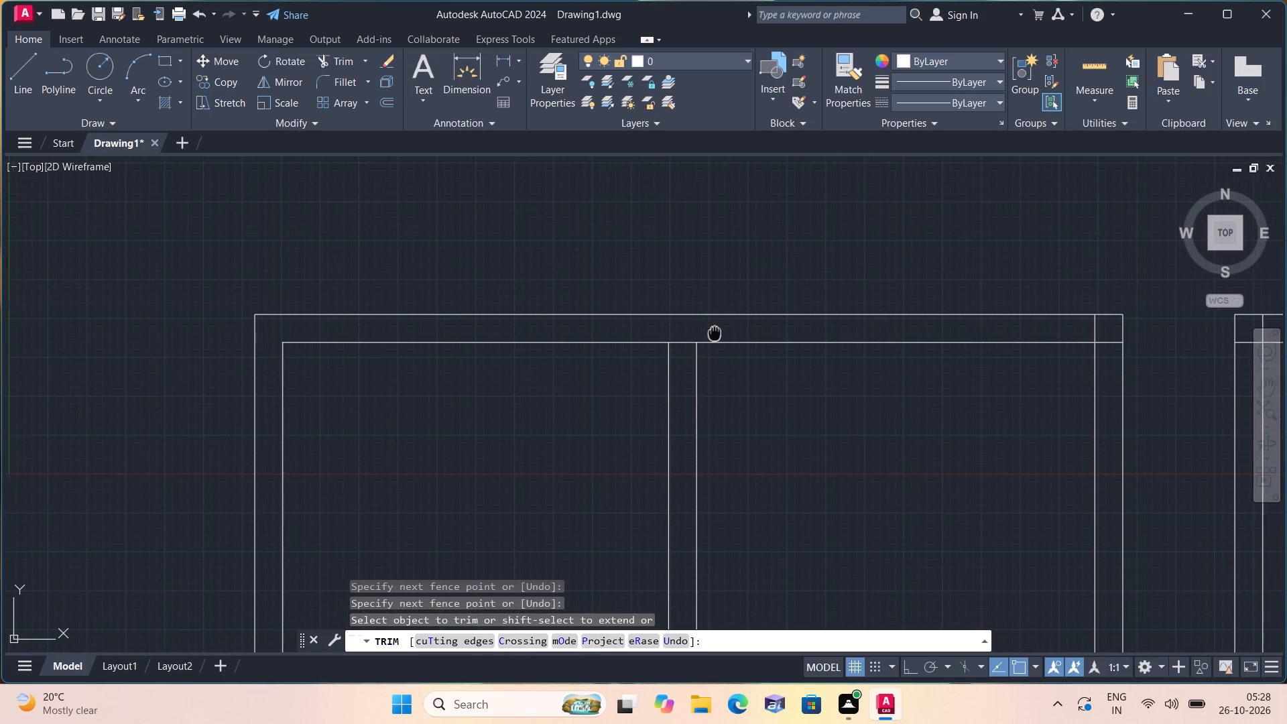
middle_click_drag(550, 330, 530, 327)
scroll(948, 343, "up", 1)
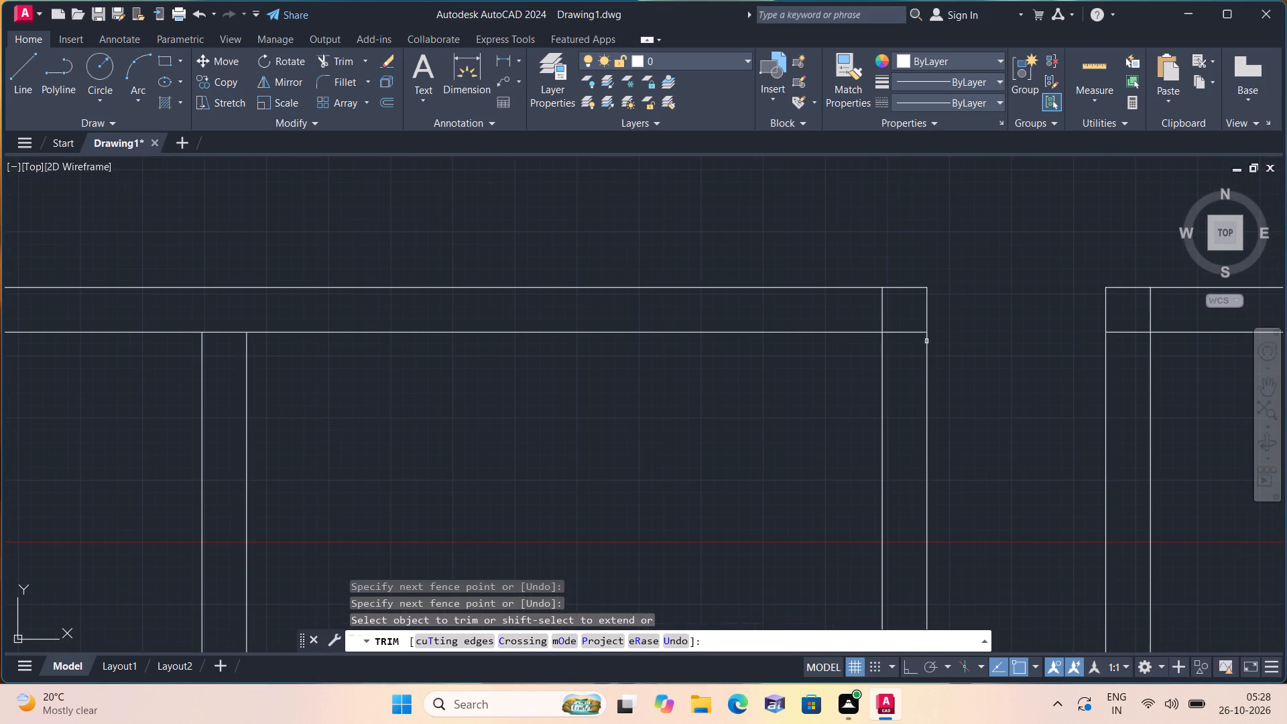
left_click(914, 339)
left_click(879, 301)
scroll(846, 285, "down", 1)
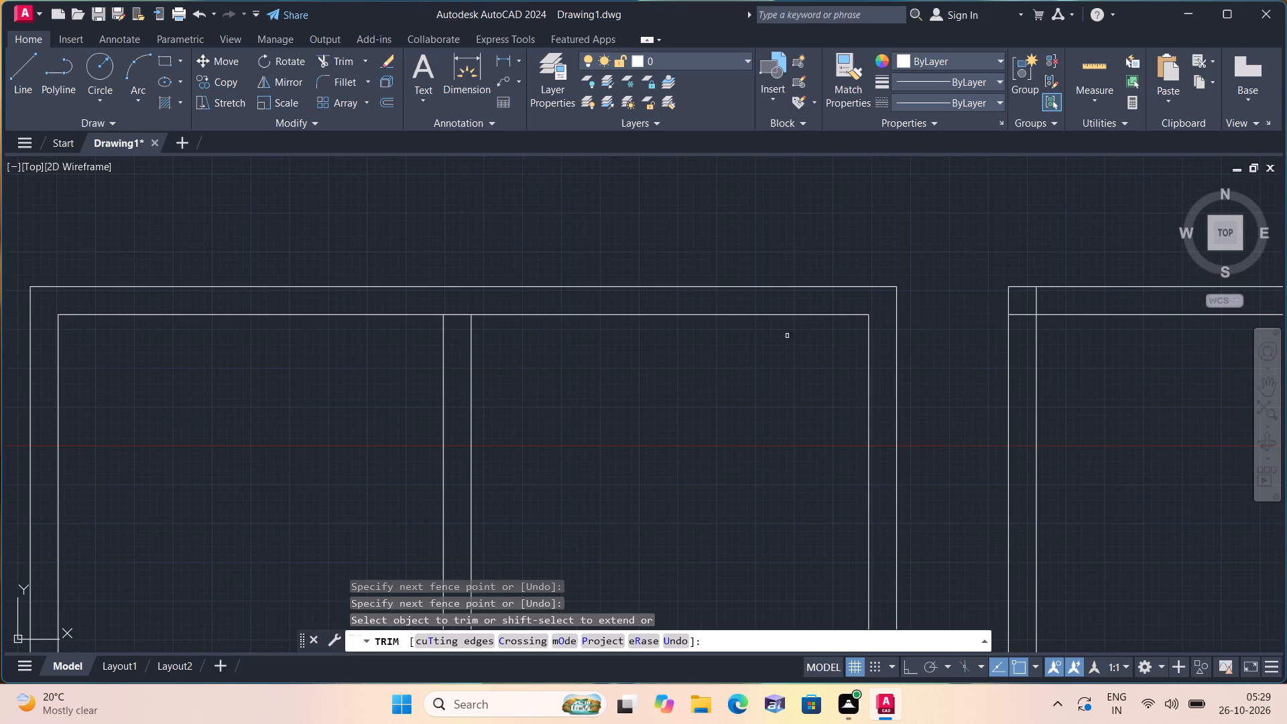
scroll(698, 412, "down", 1)
middle_click_drag(694, 412, 750, 316)
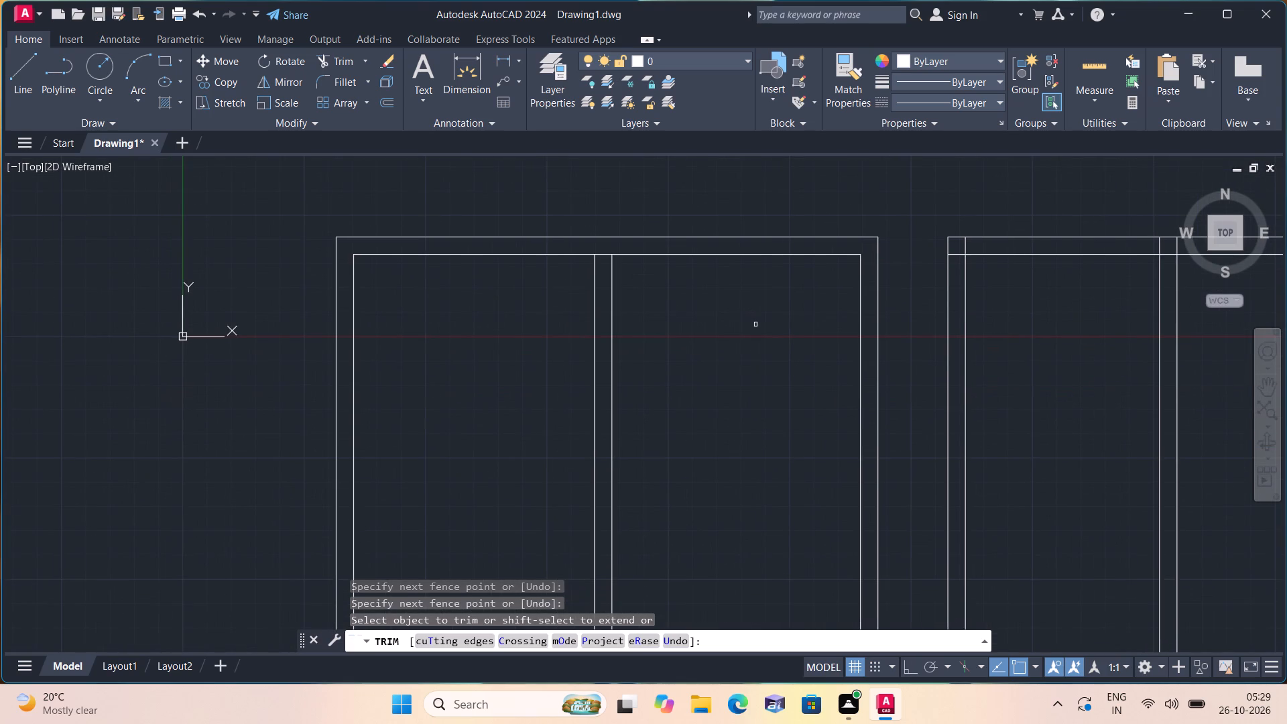
key("space")
Offset the left block's inner top wall line 14'8" downward to set the upper rooms' depth.
type("off")
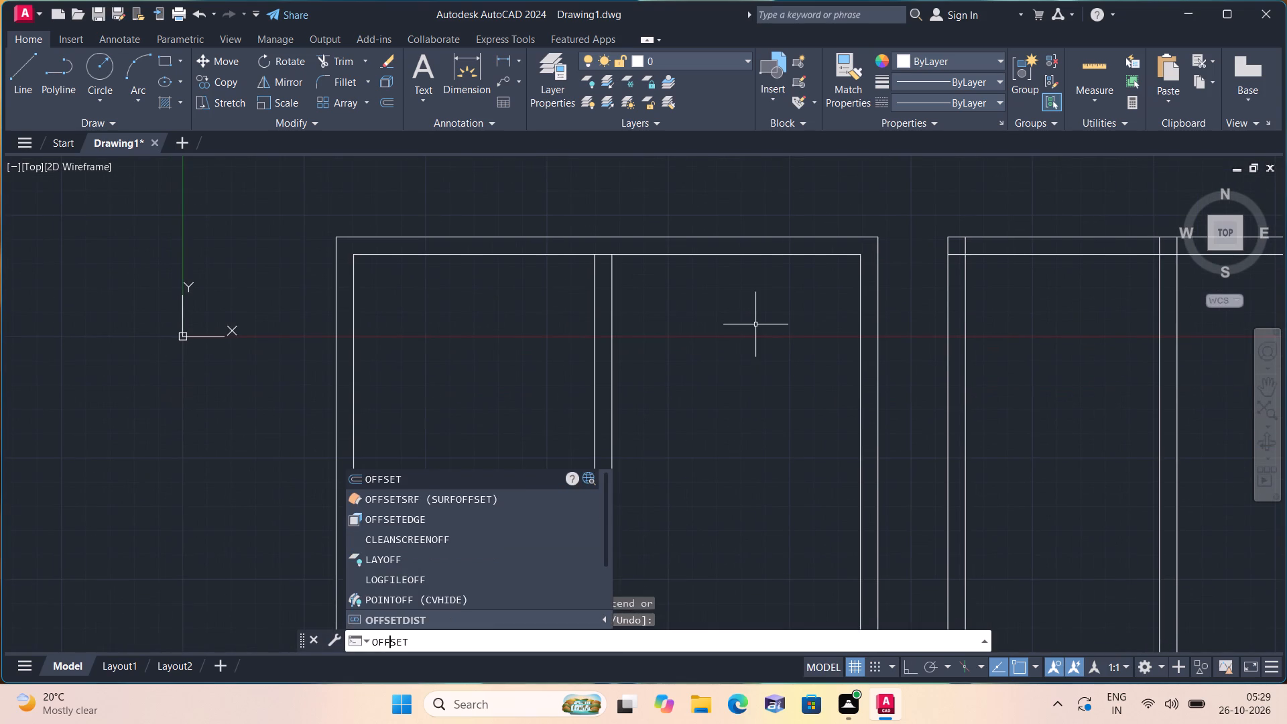
key("space")
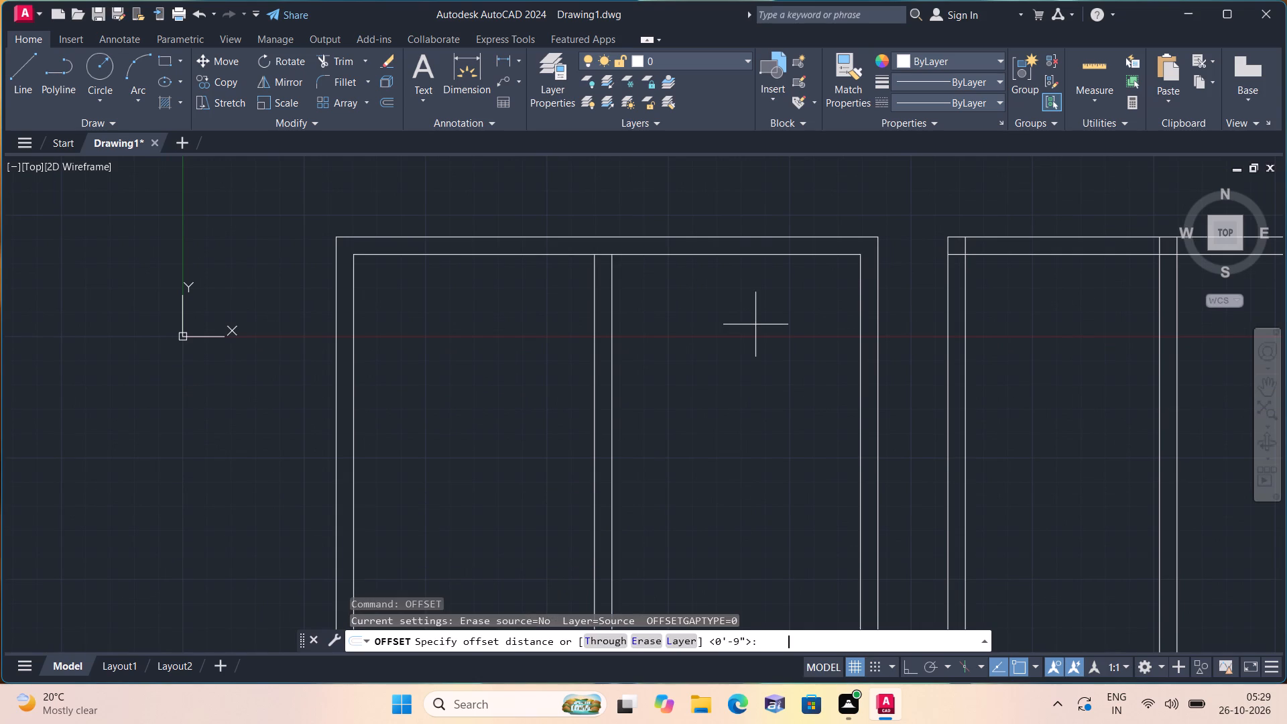
type("14'")
type("8\"")
key("space")
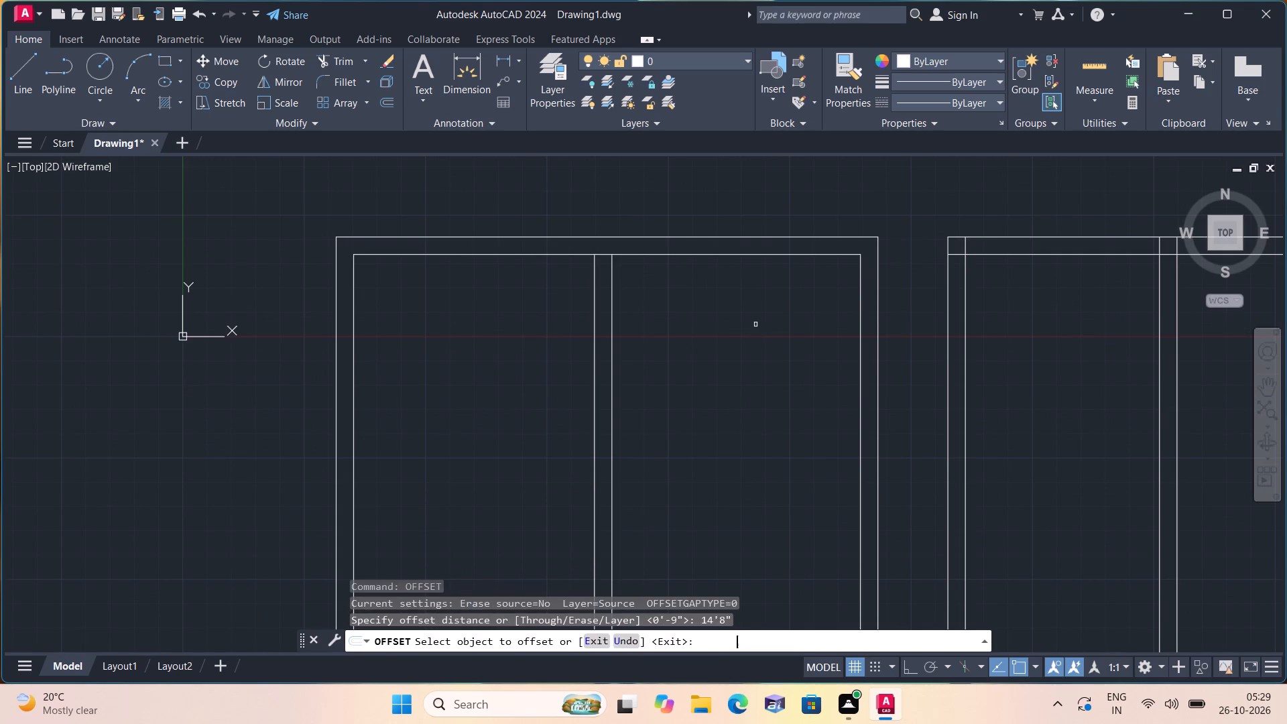
scroll(755, 324, "down", 1)
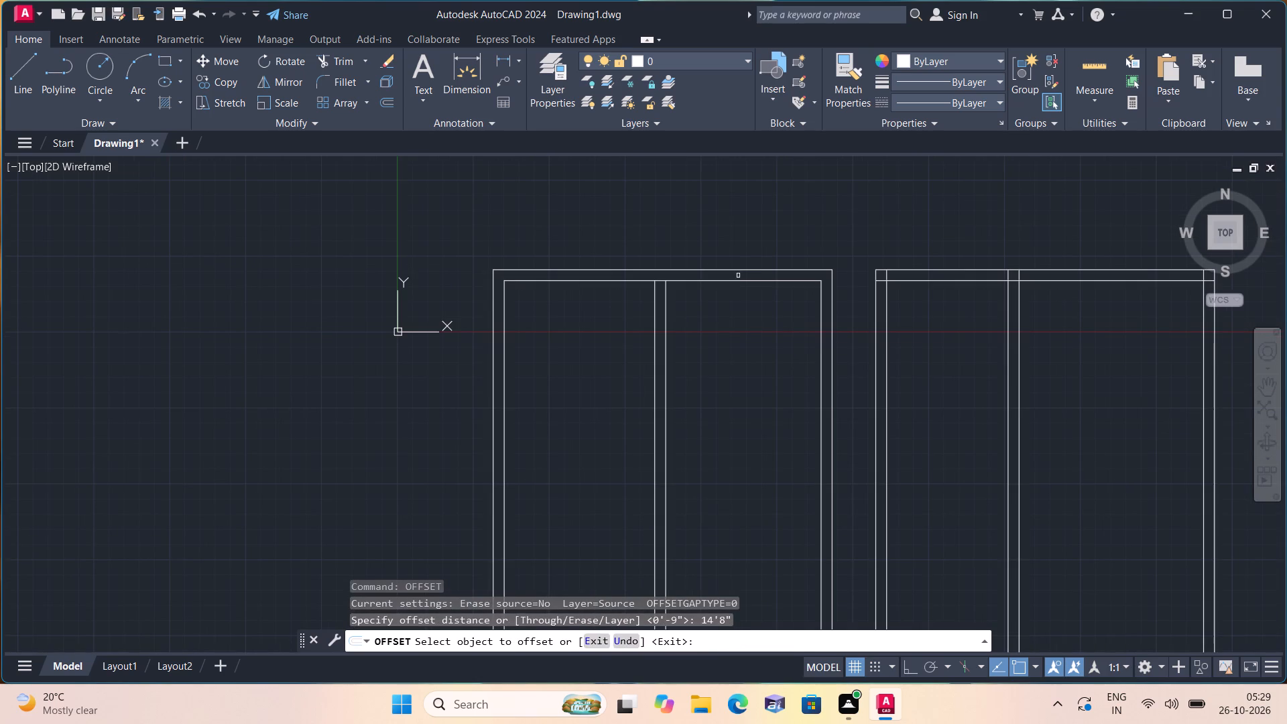
left_click(743, 280)
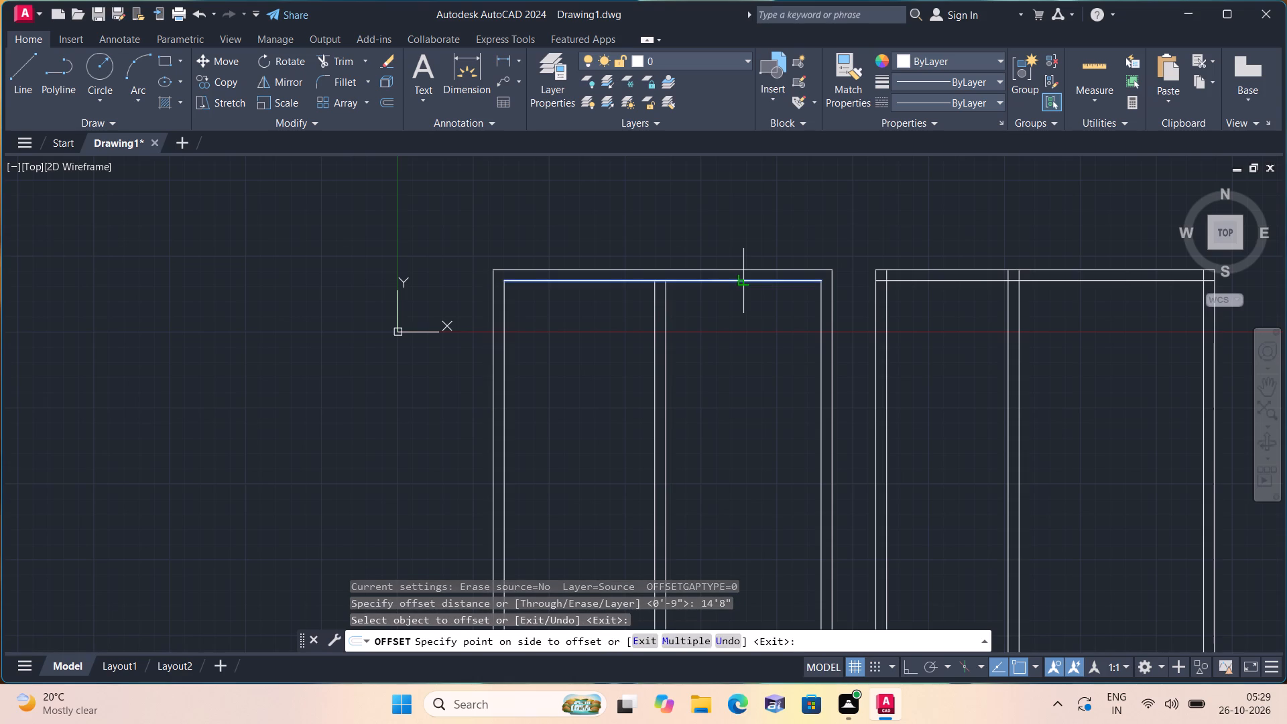
left_click(746, 399)
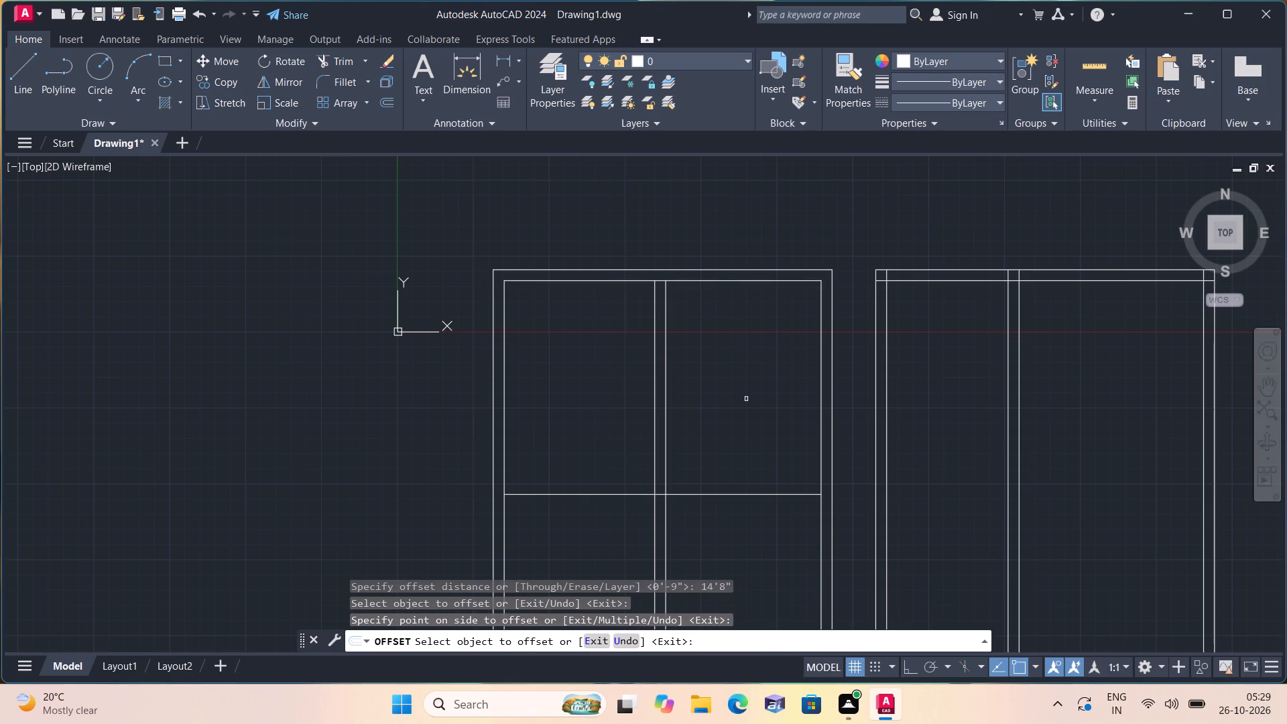
key("space")
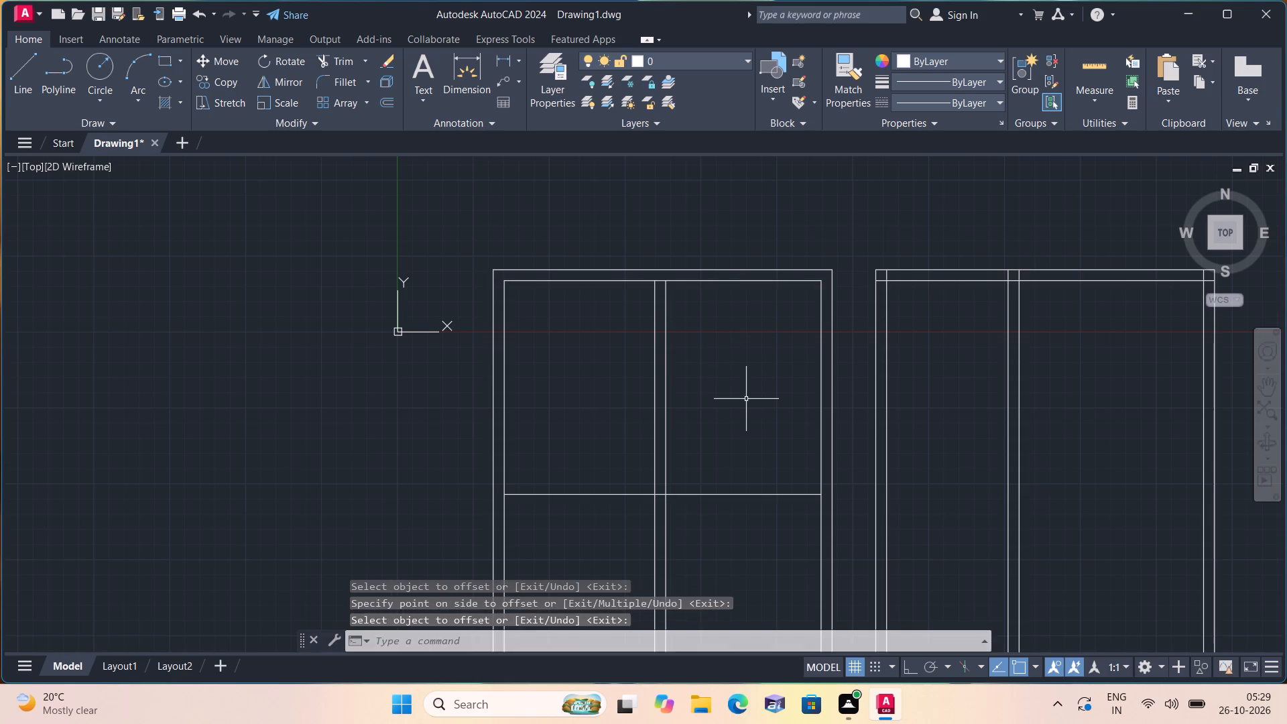
Offset the new horizontal line 9" downward to form the left block's horizontal wall.
key("space")
type("9\"")
key("space")
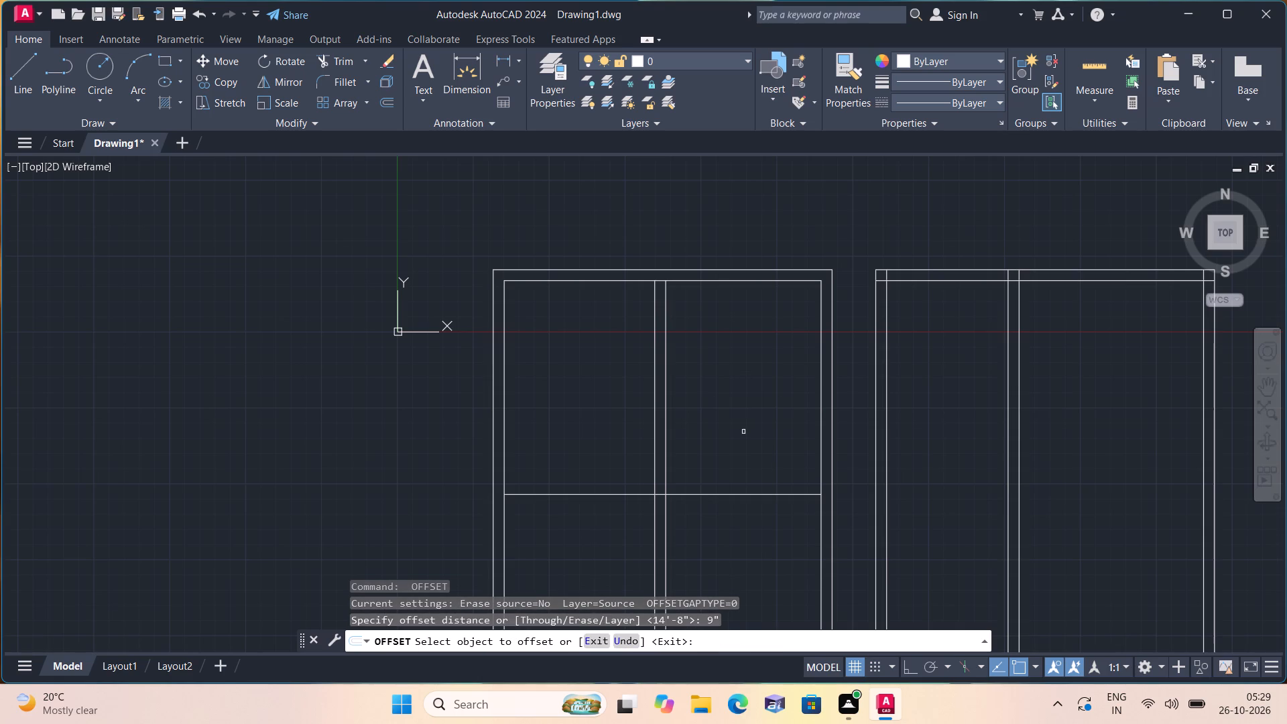
left_click(741, 494)
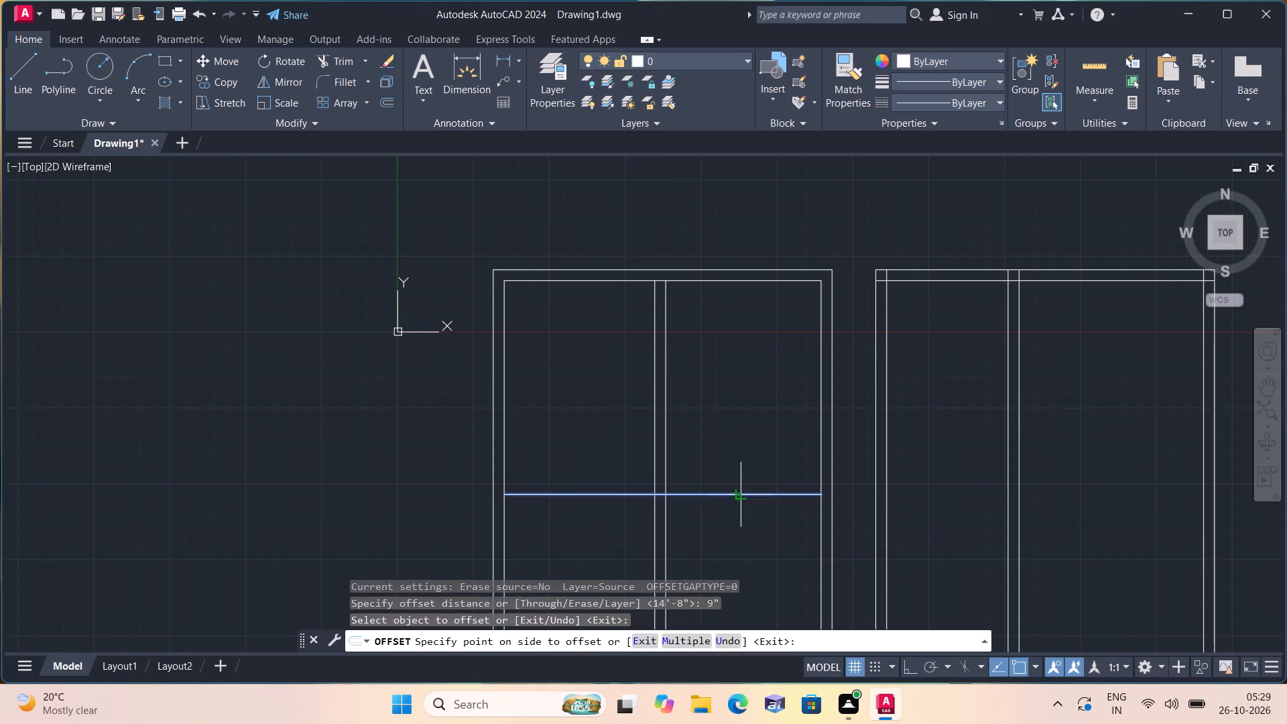
left_click(742, 520)
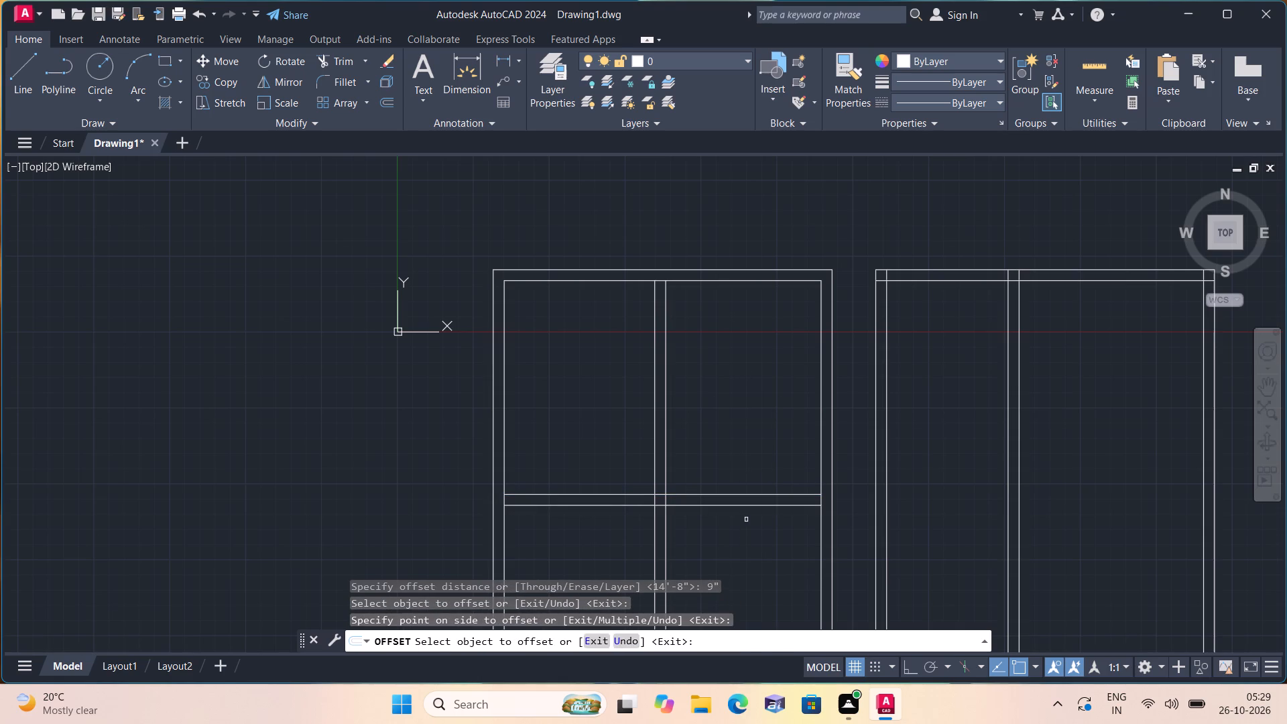
key("space")
Offset the upper line of the left block's horizontal wall 9' upward.
key("space")
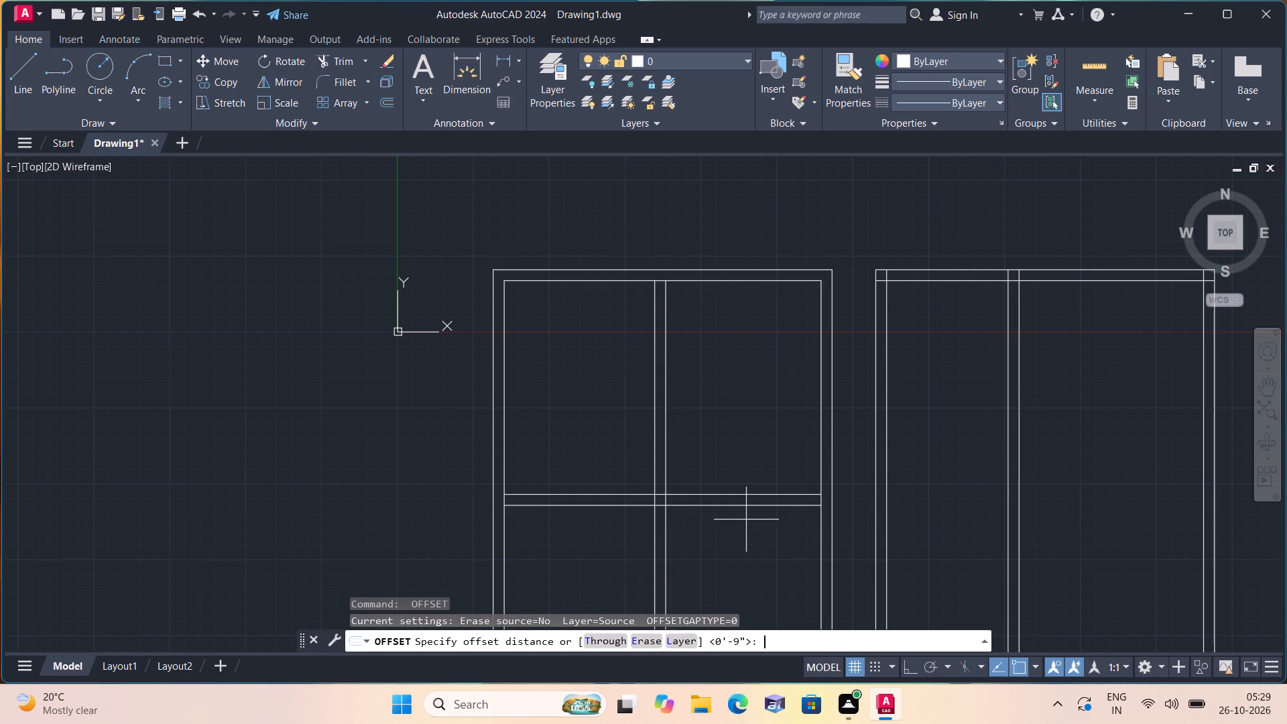
type("9'")
key("space")
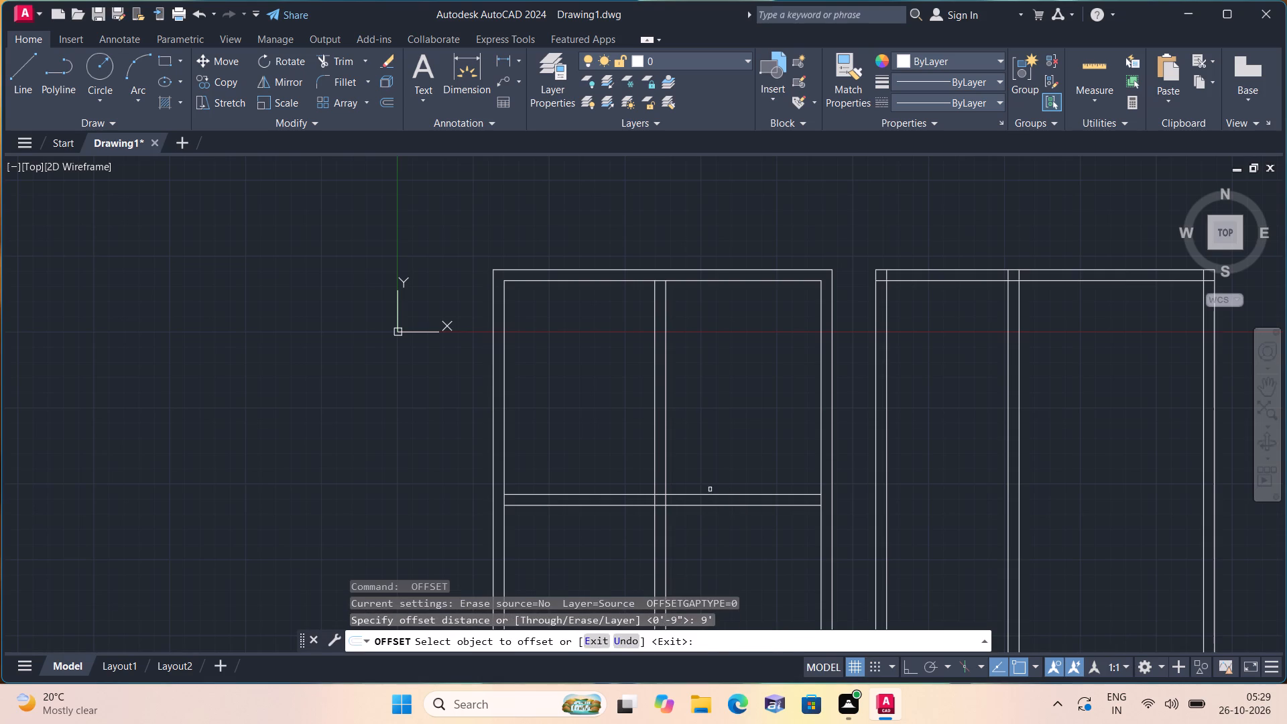
left_click(686, 493)
left_click(719, 416)
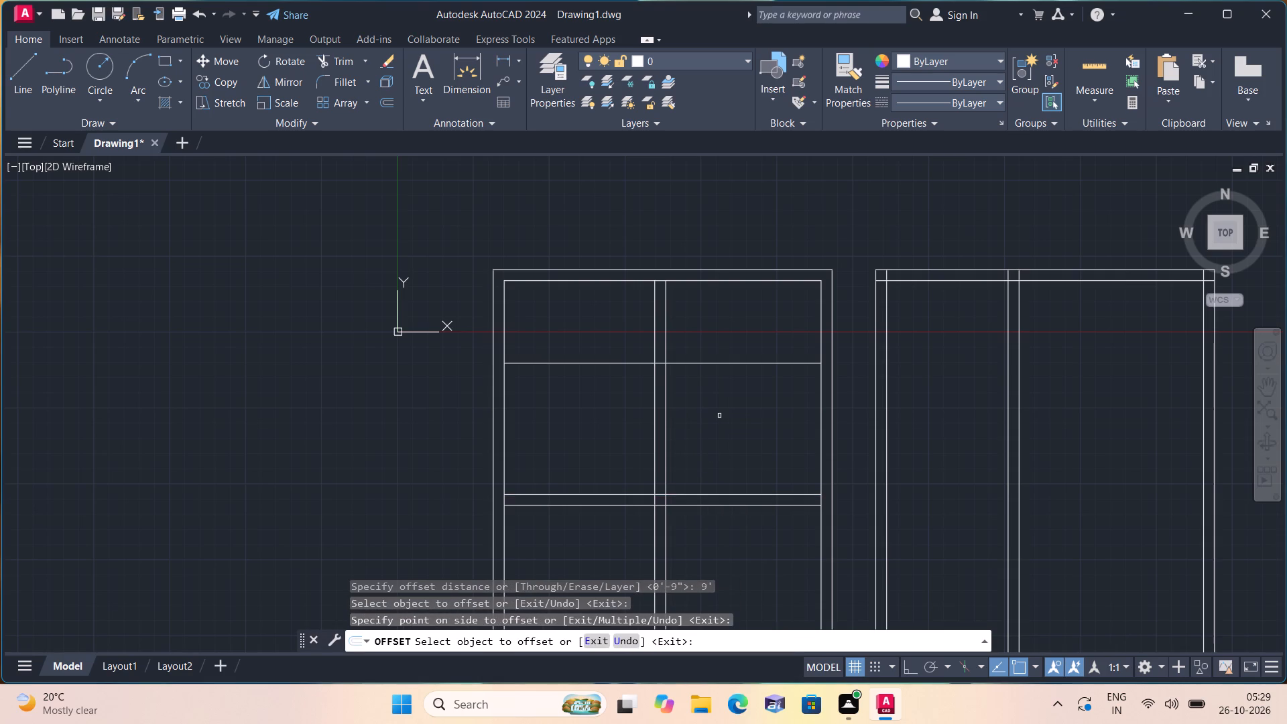
key("space")
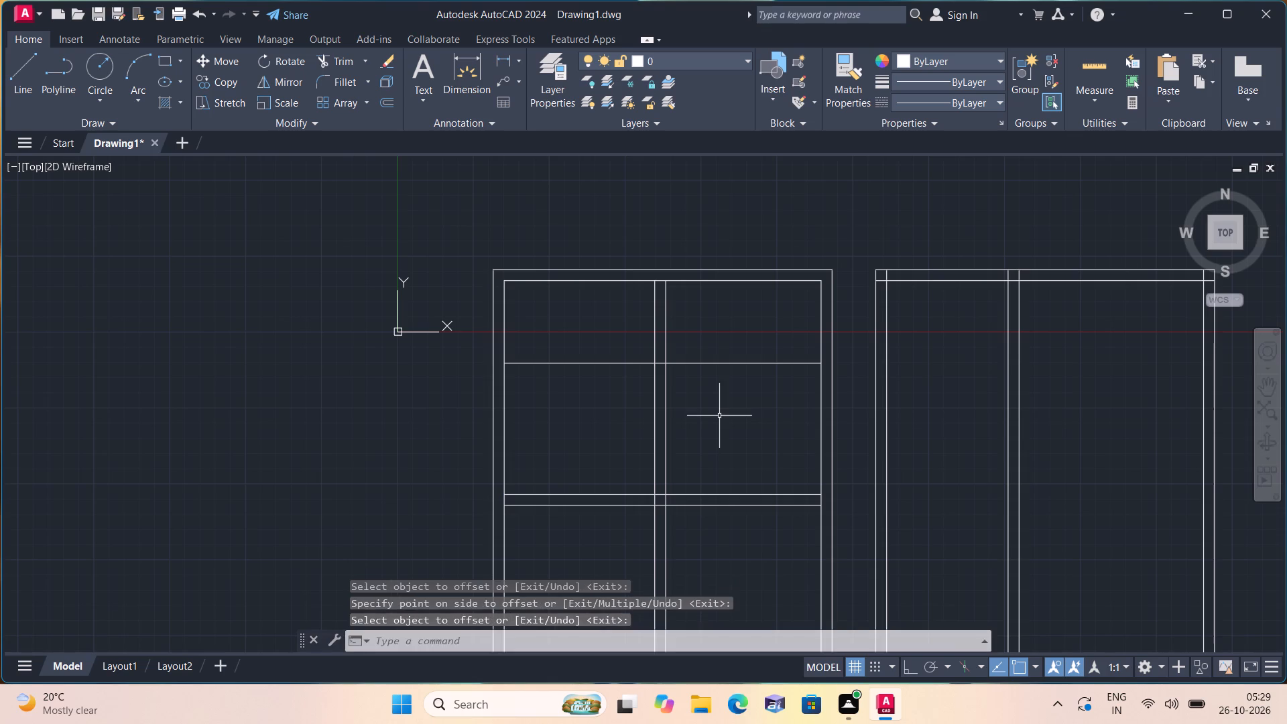
Offset the left block's upper partition line 9" upward to form the partition wall.
key("space")
type("9\"")
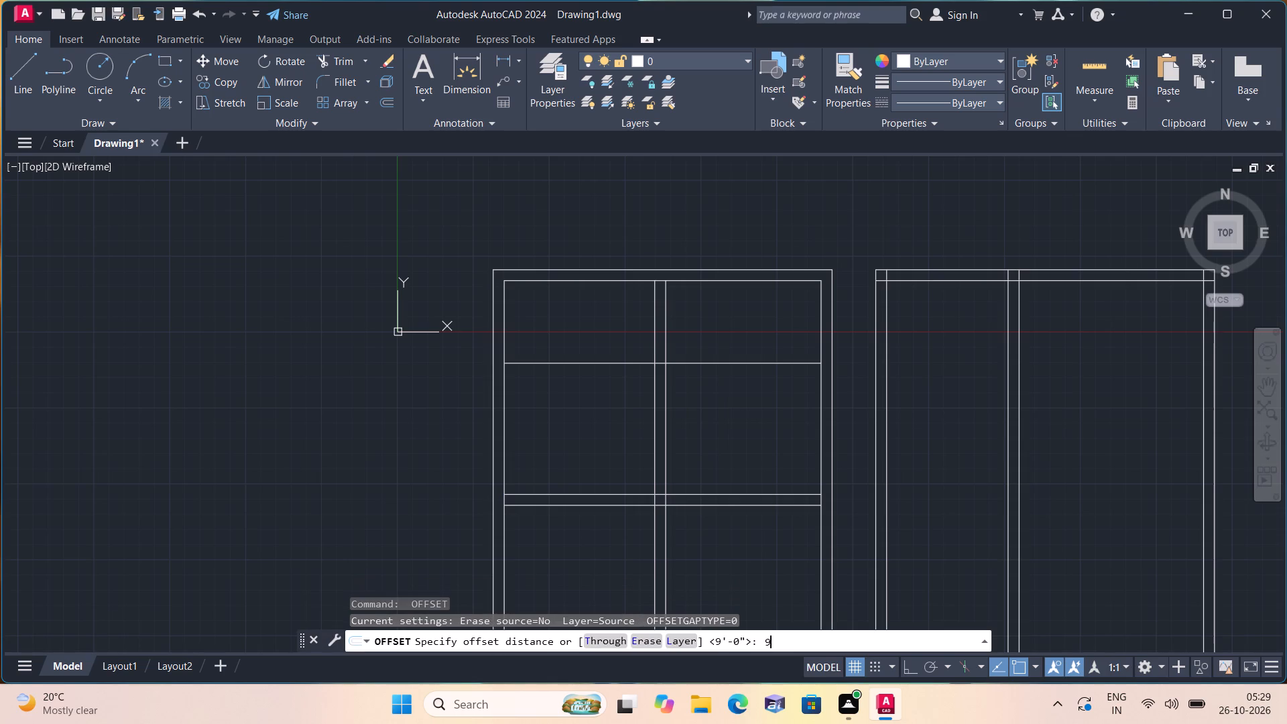
key("space")
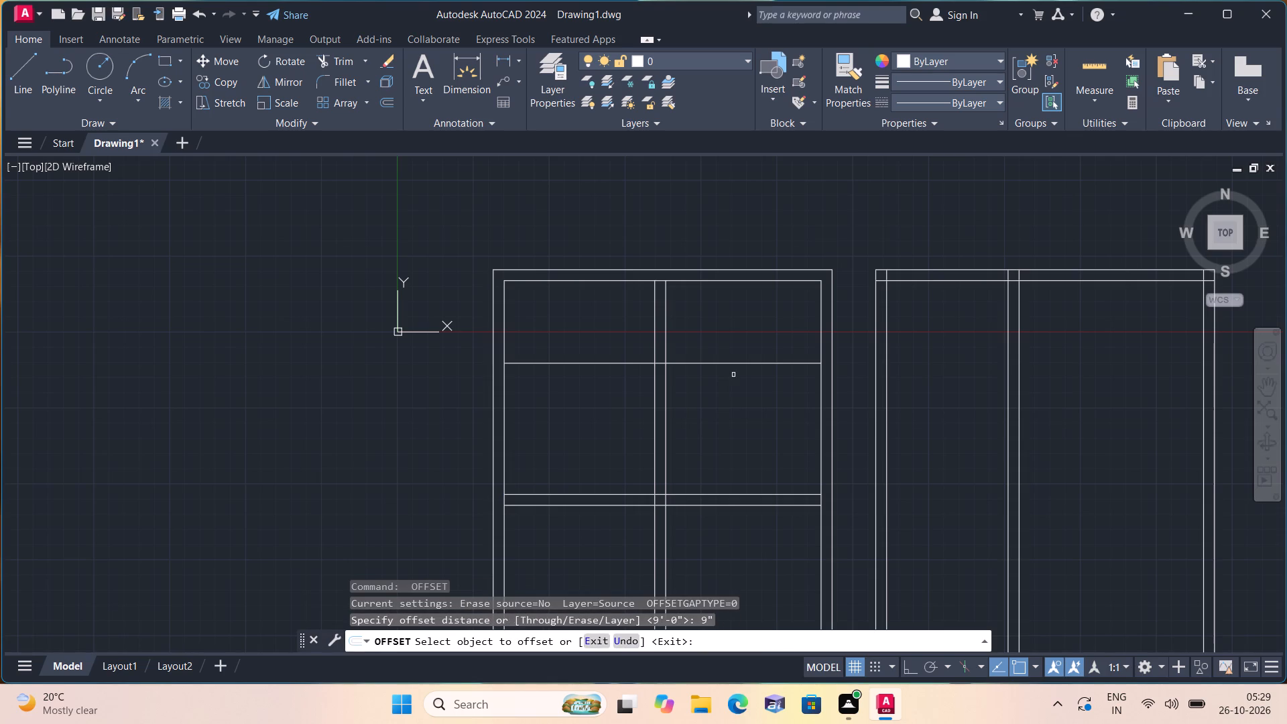
left_click(738, 363)
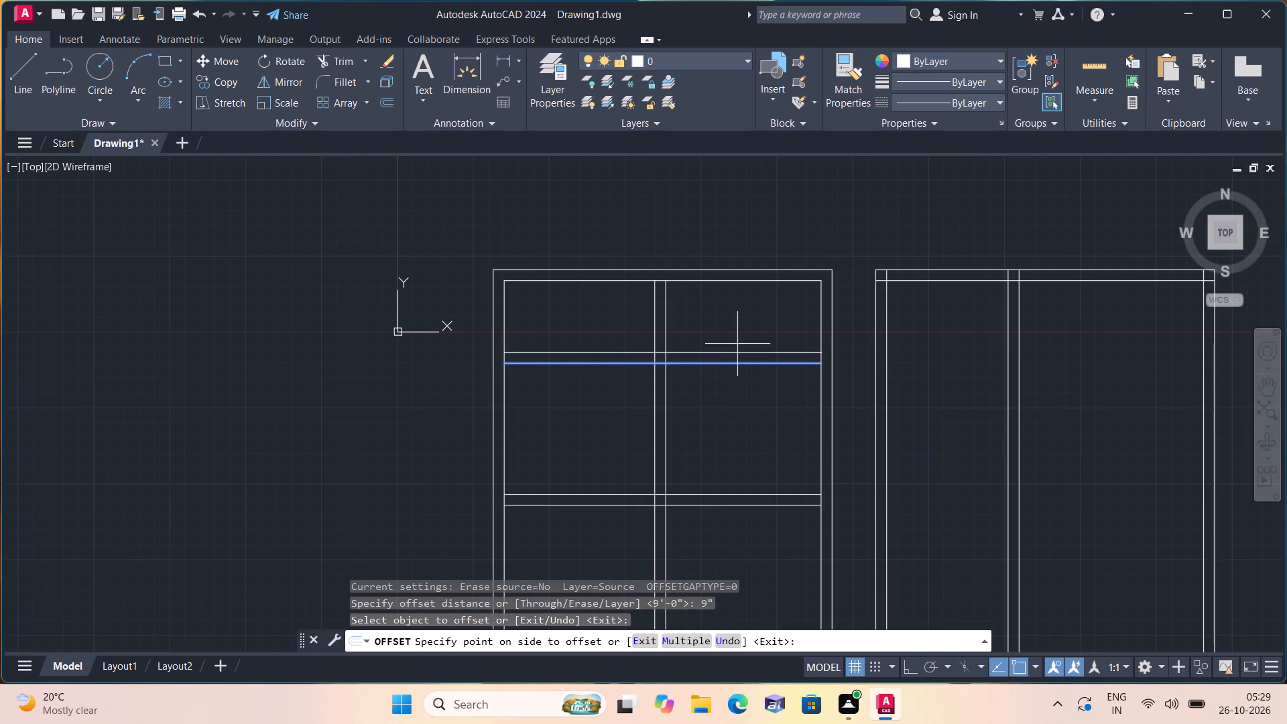
left_click(737, 330)
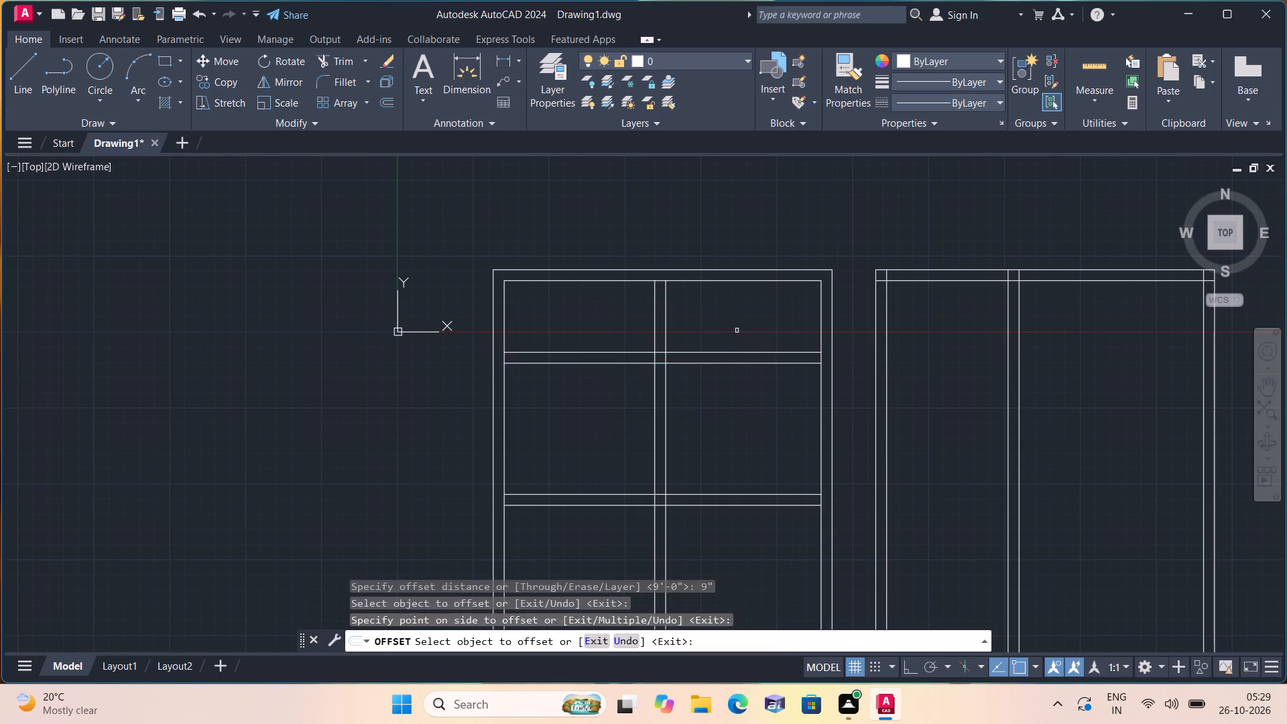
key("space")
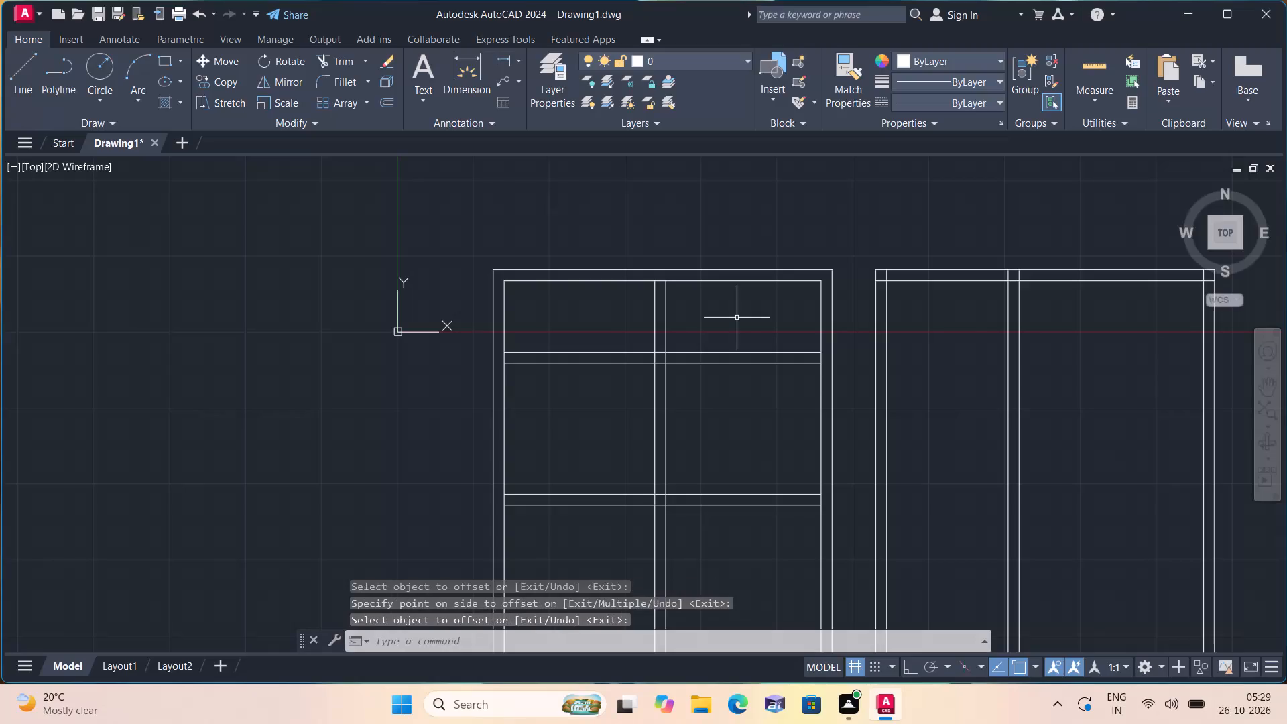
Trim away the upper partition wall right of the middle wall and the middle wall's lines below the lower horizontal wall.
type("trim")
key("space")
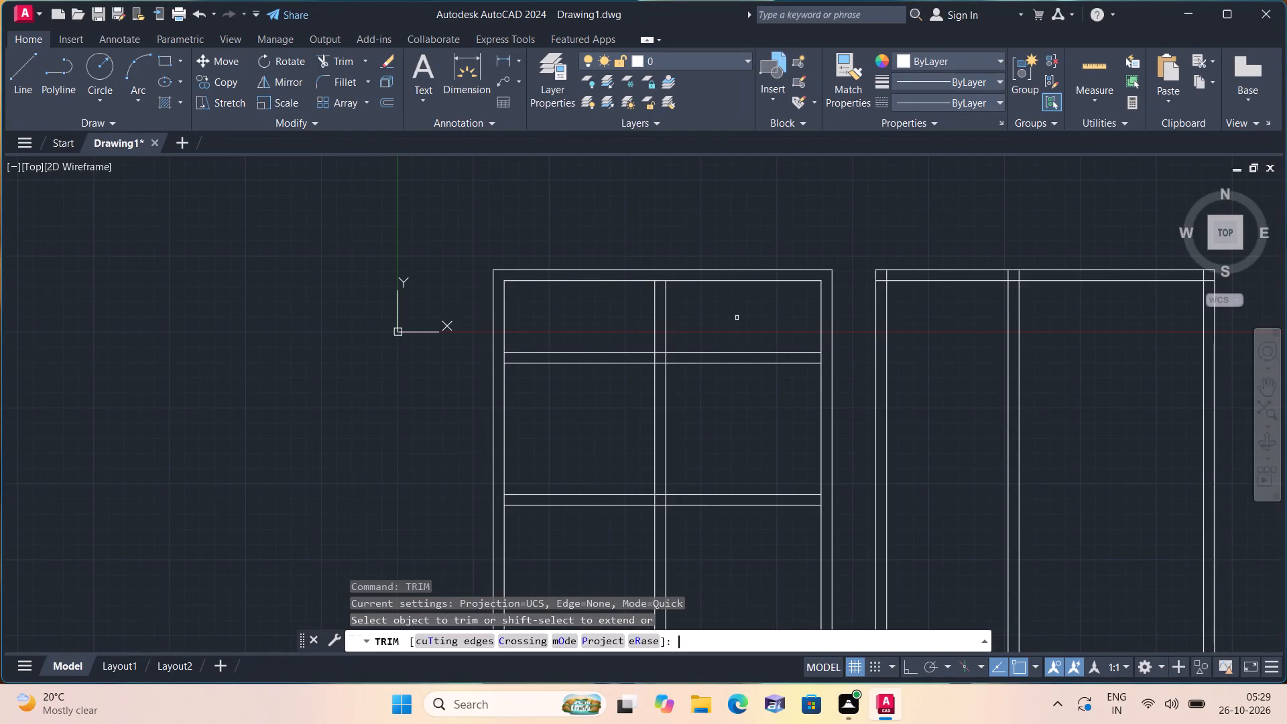
left_click_drag(731, 323, 749, 427)
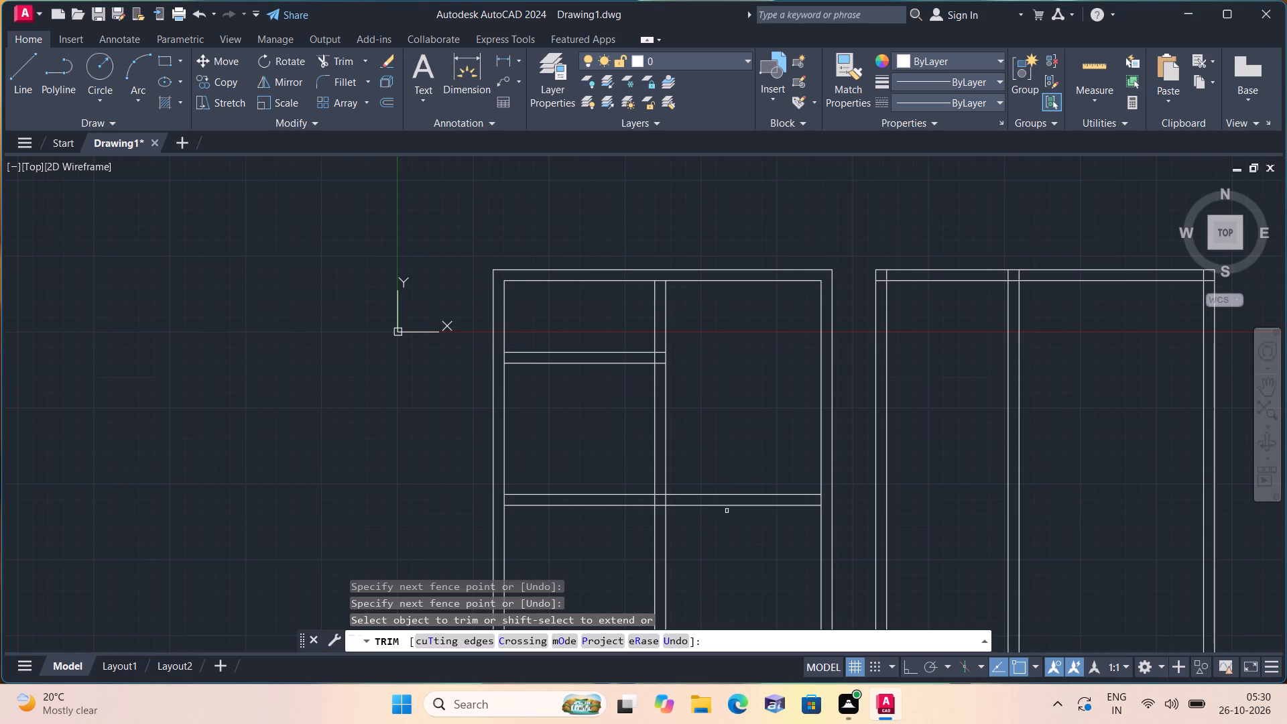
left_click_drag(729, 546, 595, 553)
Trim the left block's wall junctions: both horizontal walls at the left wall, and the lower one at the middle and right walls.
scroll(603, 557, "down", 1)
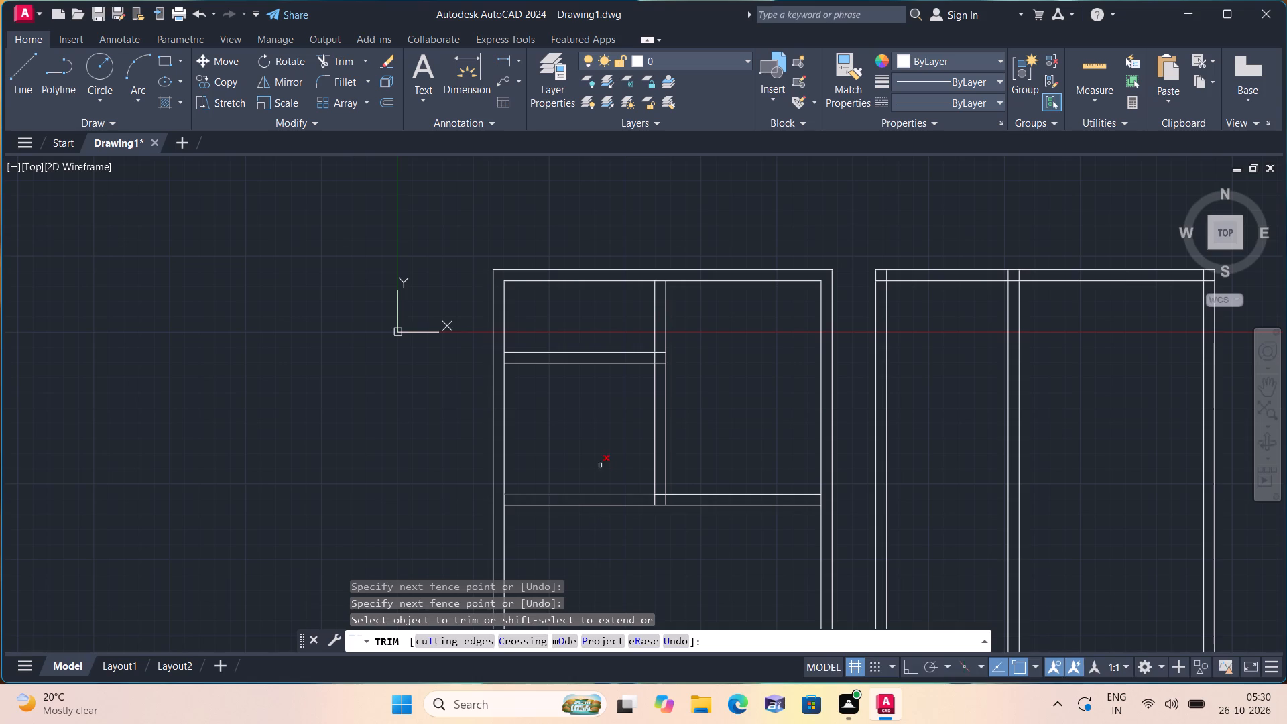
scroll(519, 382, "up", 1)
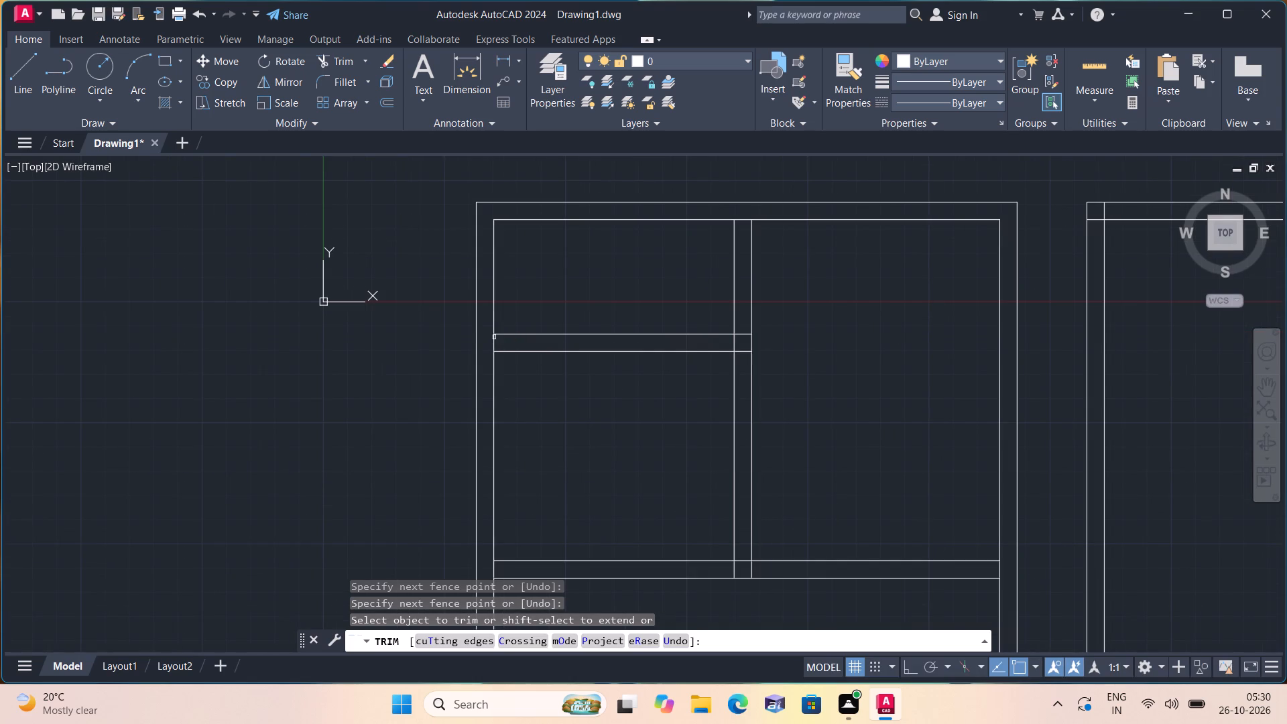
left_click(494, 345)
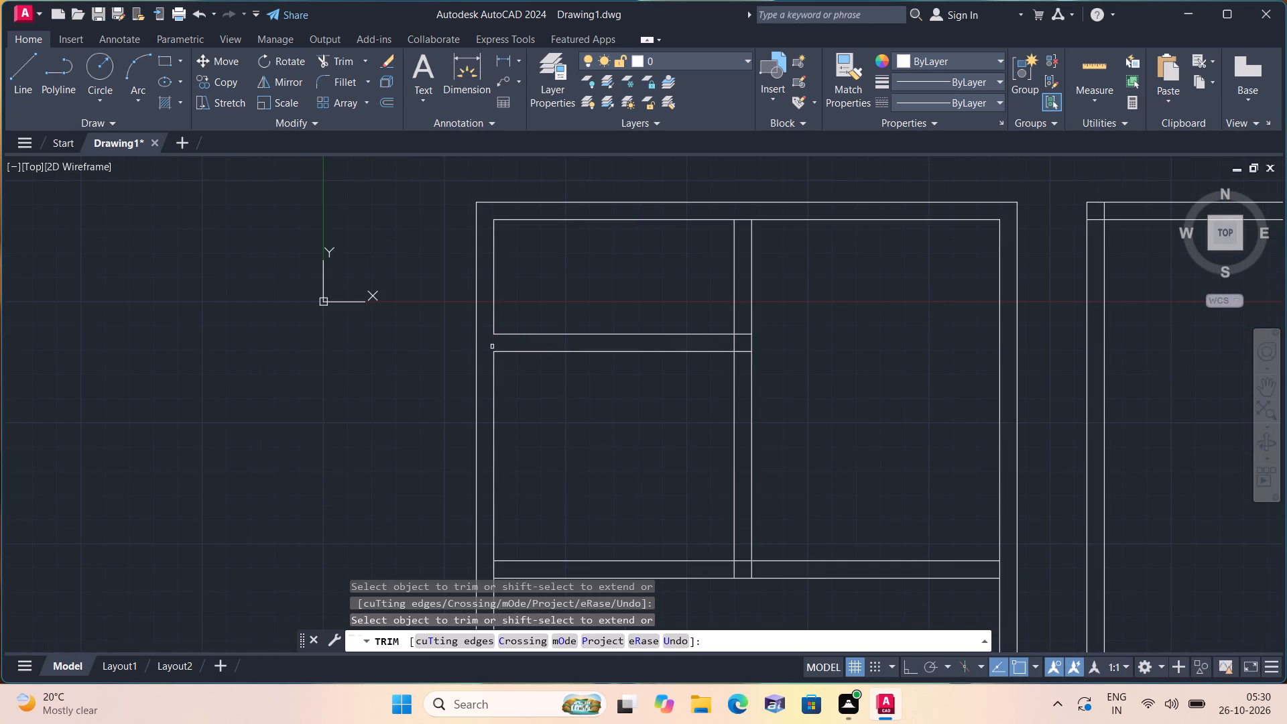
scroll(497, 344, "down", 1)
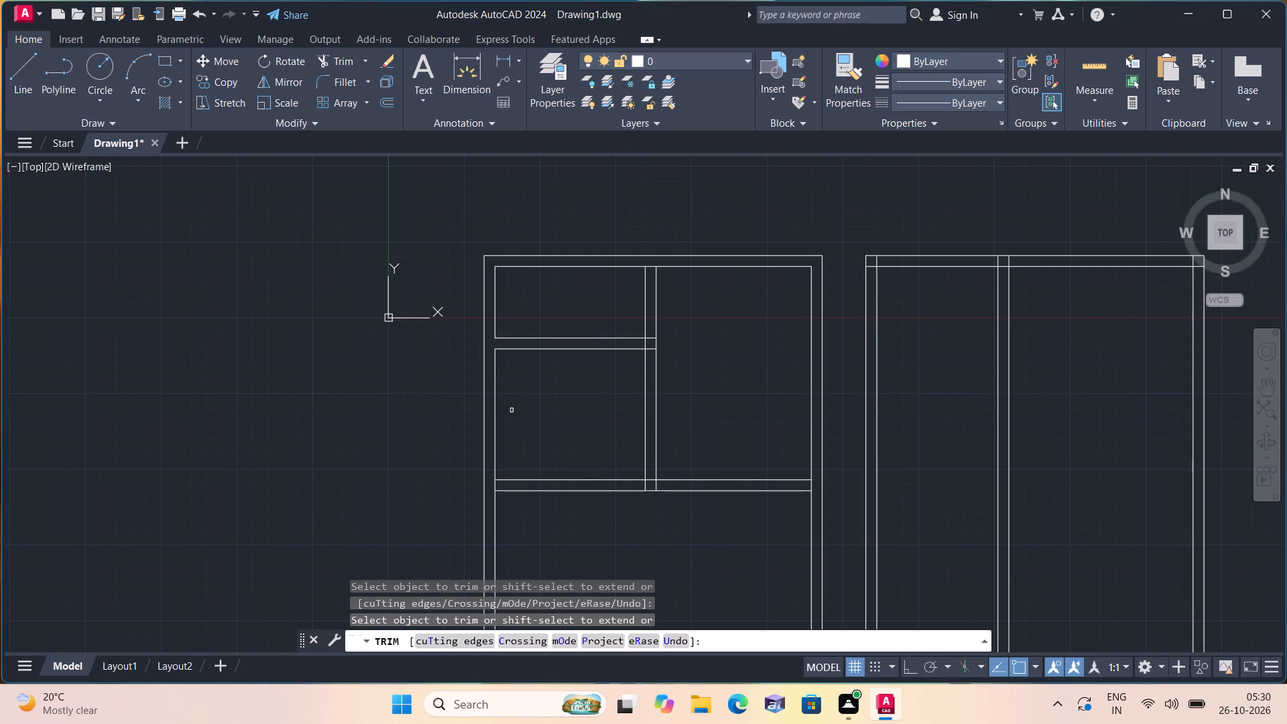
middle_click_drag(543, 404, 532, 341)
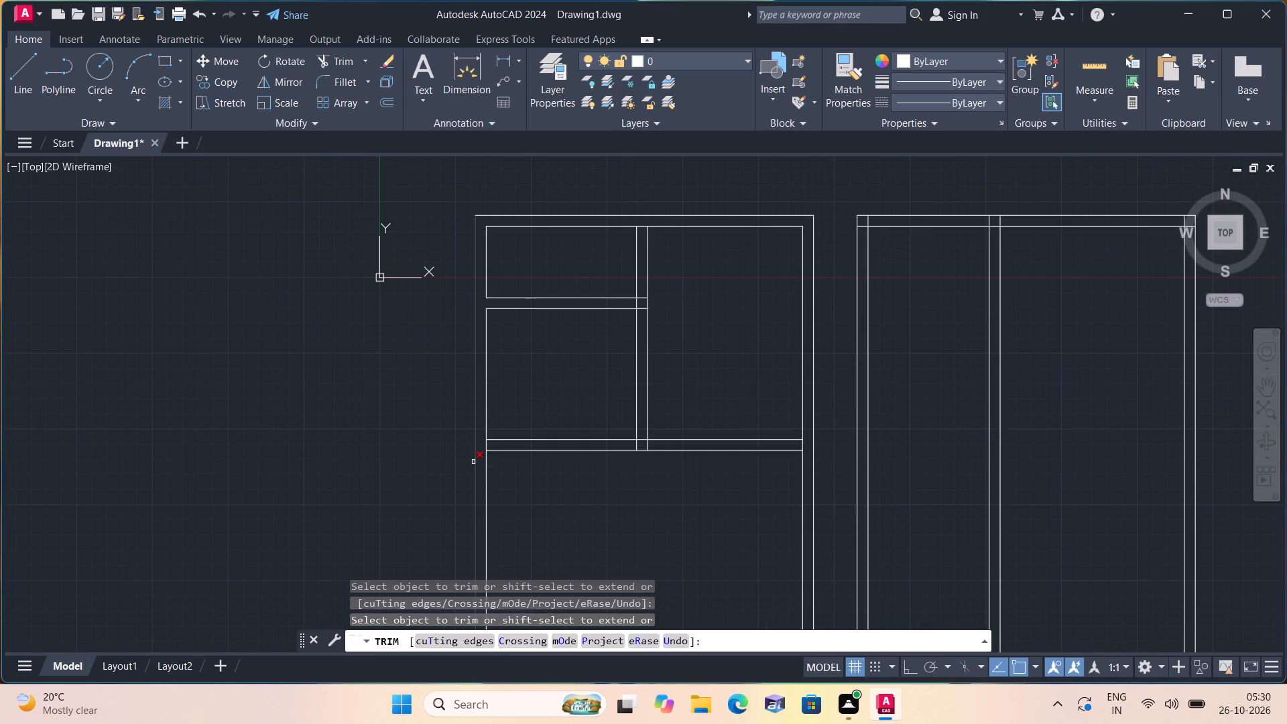
scroll(473, 462, "up", 1)
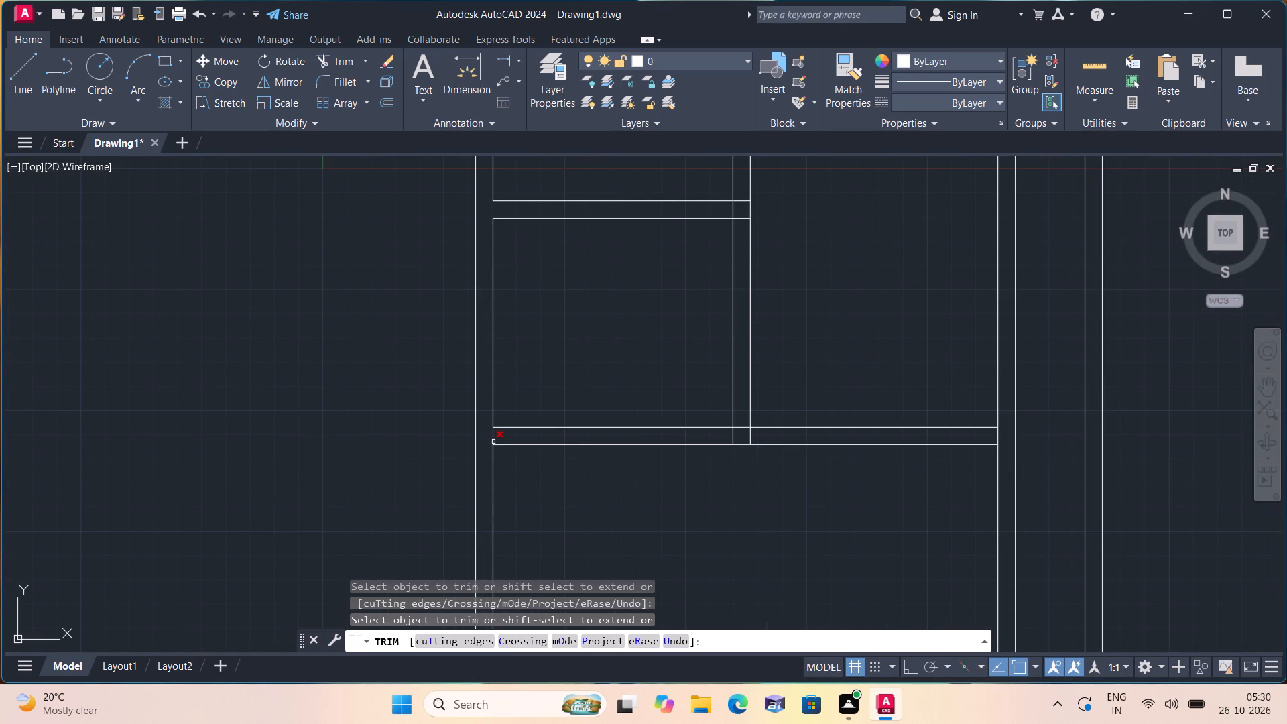
left_click(492, 438)
scroll(492, 436, "down", 1)
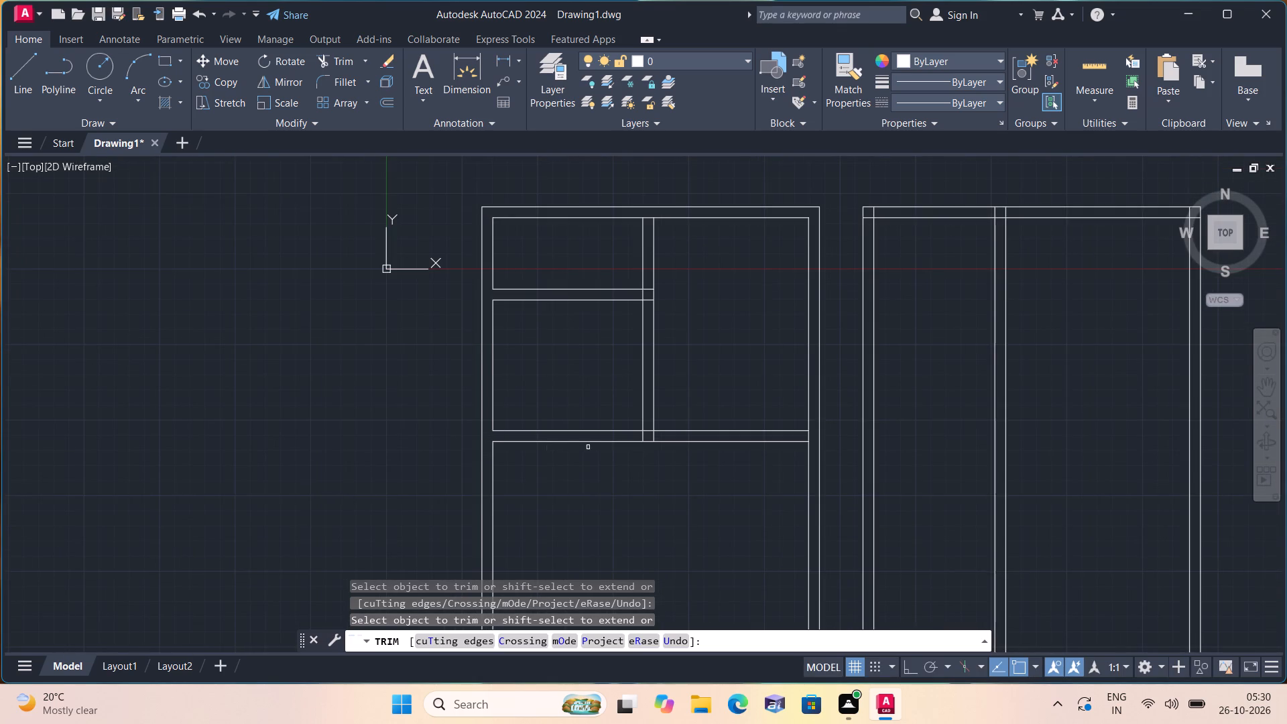
scroll(627, 443, "up", 1)
left_click(660, 421)
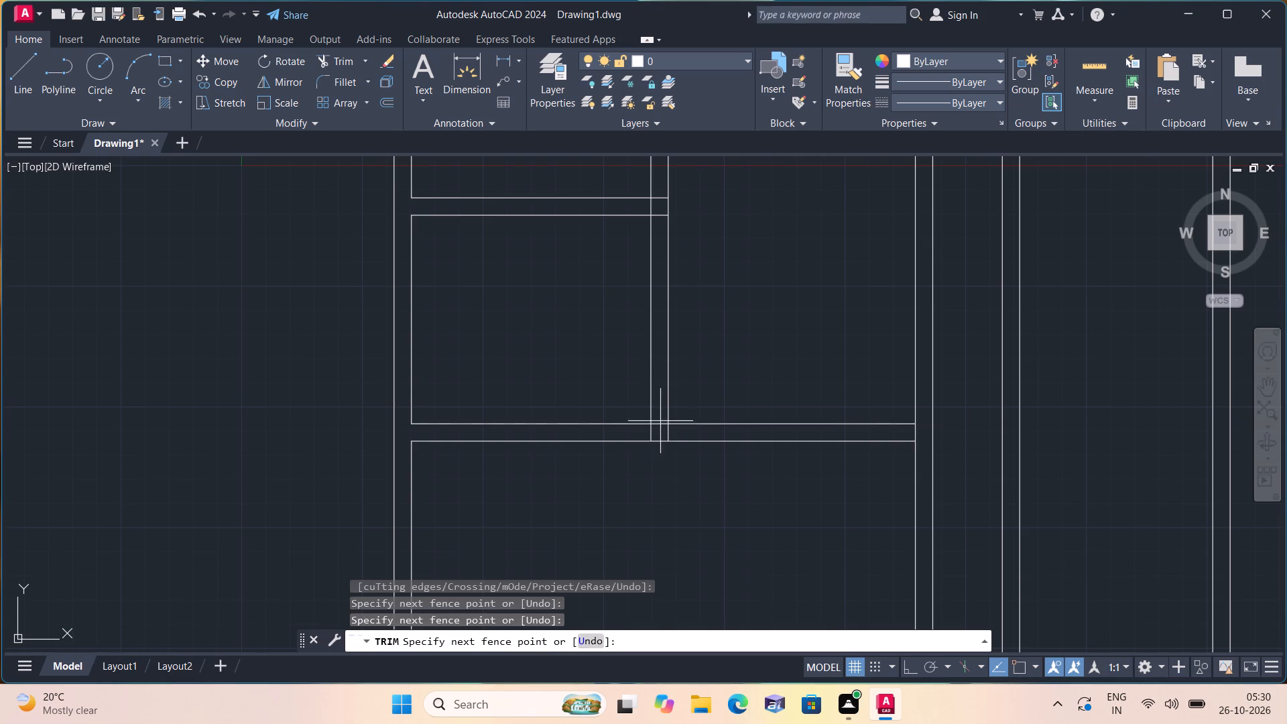
left_click(662, 432)
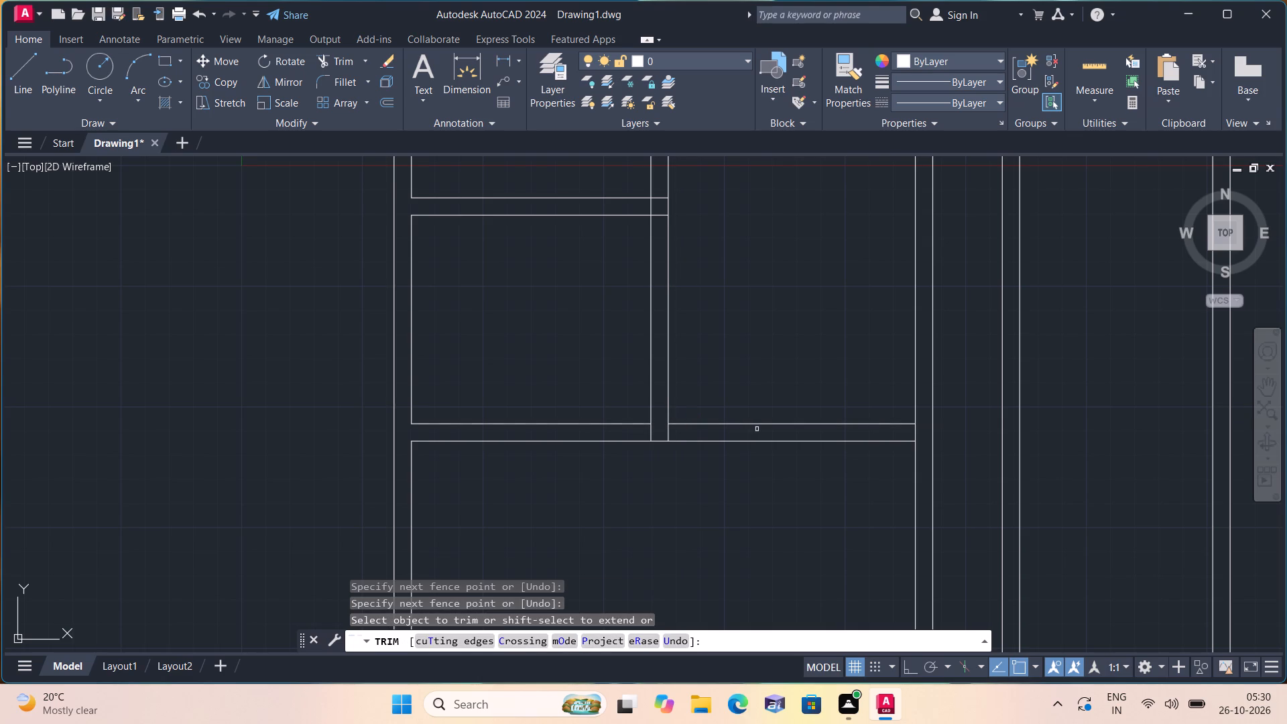
left_click(917, 432)
scroll(912, 423, "down", 1)
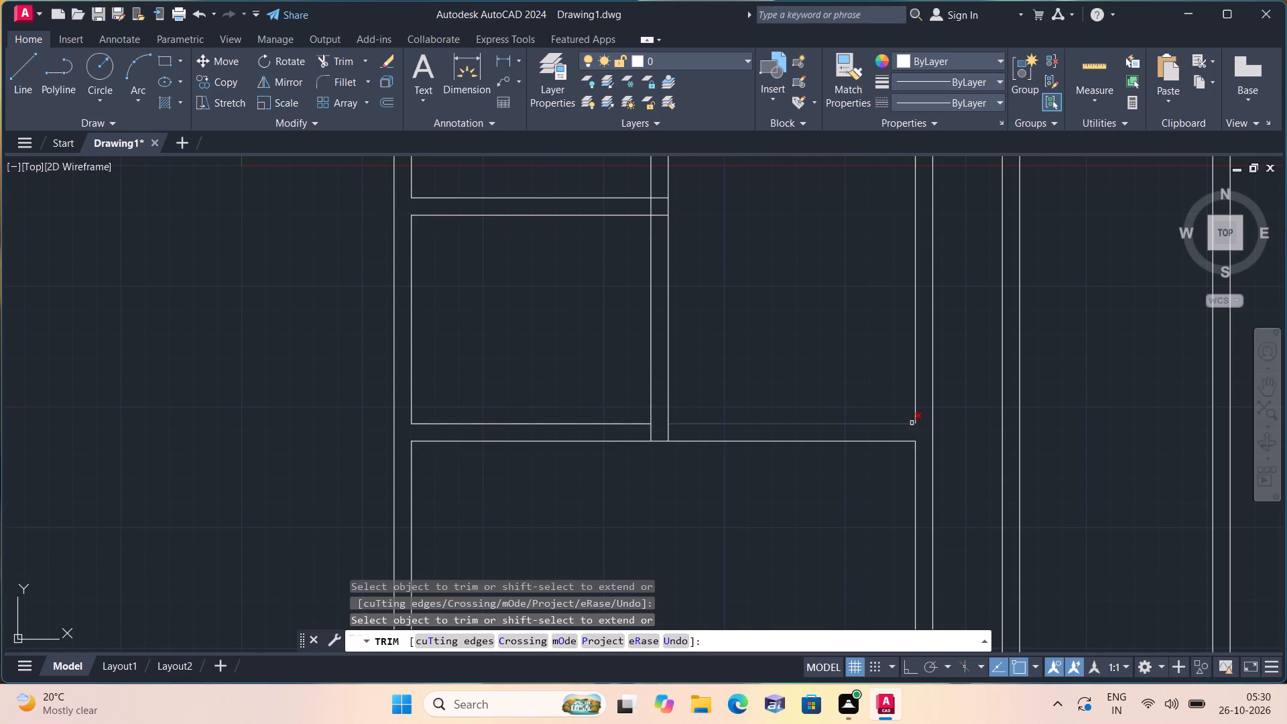
scroll(859, 519, "down", 1)
middle_click_drag(851, 517, 841, 462)
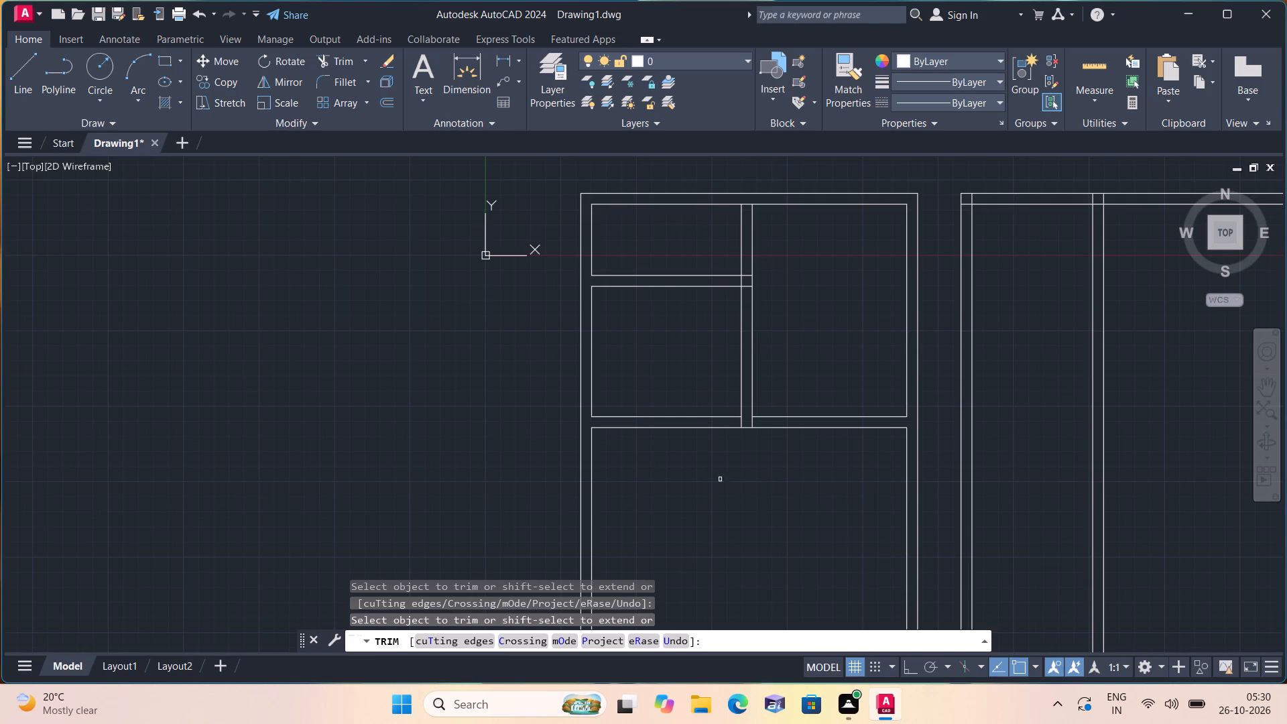
key("space")
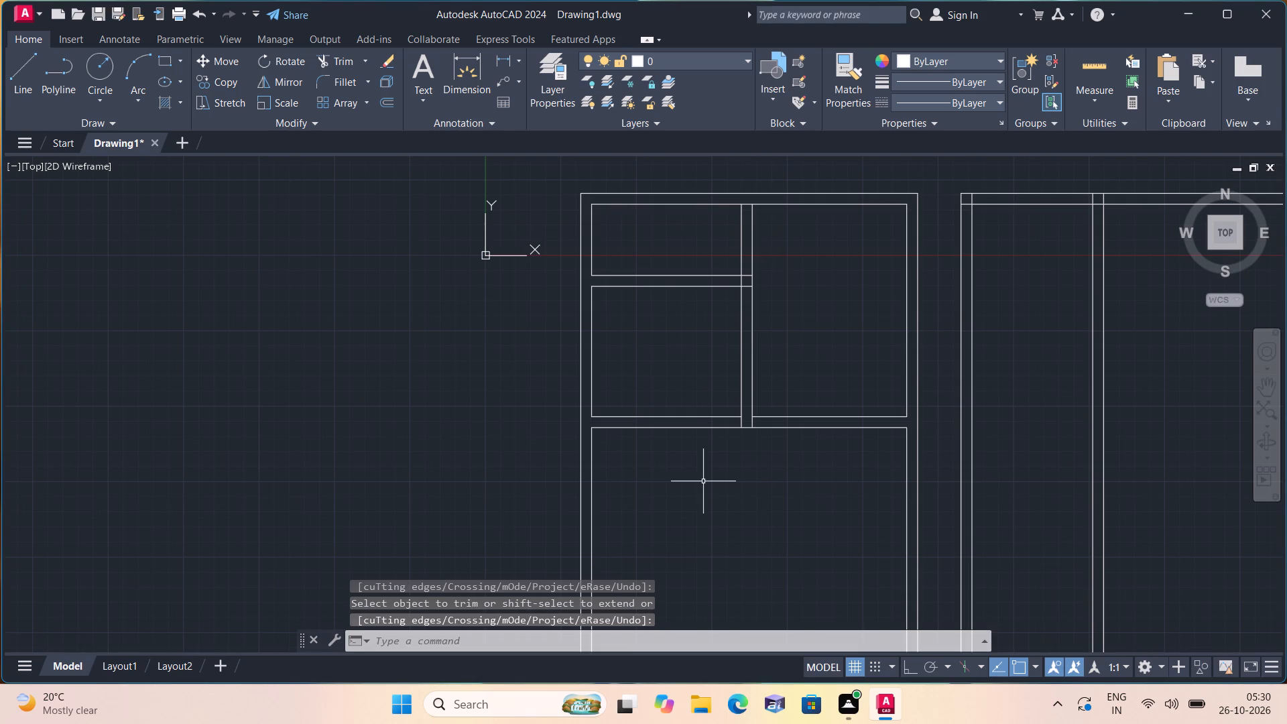
Offset the lower line of the left block's lower horizontal wall 12'8" downward to set the next room's depth.
type("off")
key("space")
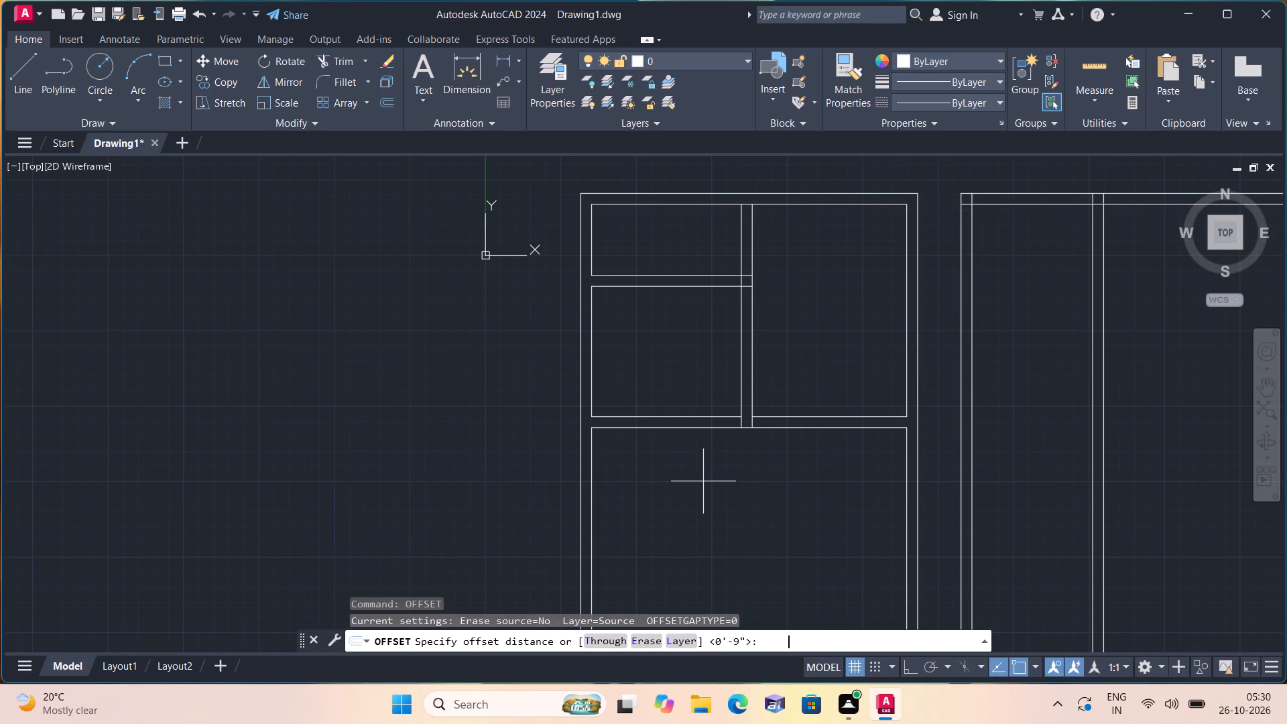
type("12'8\"")
key("space")
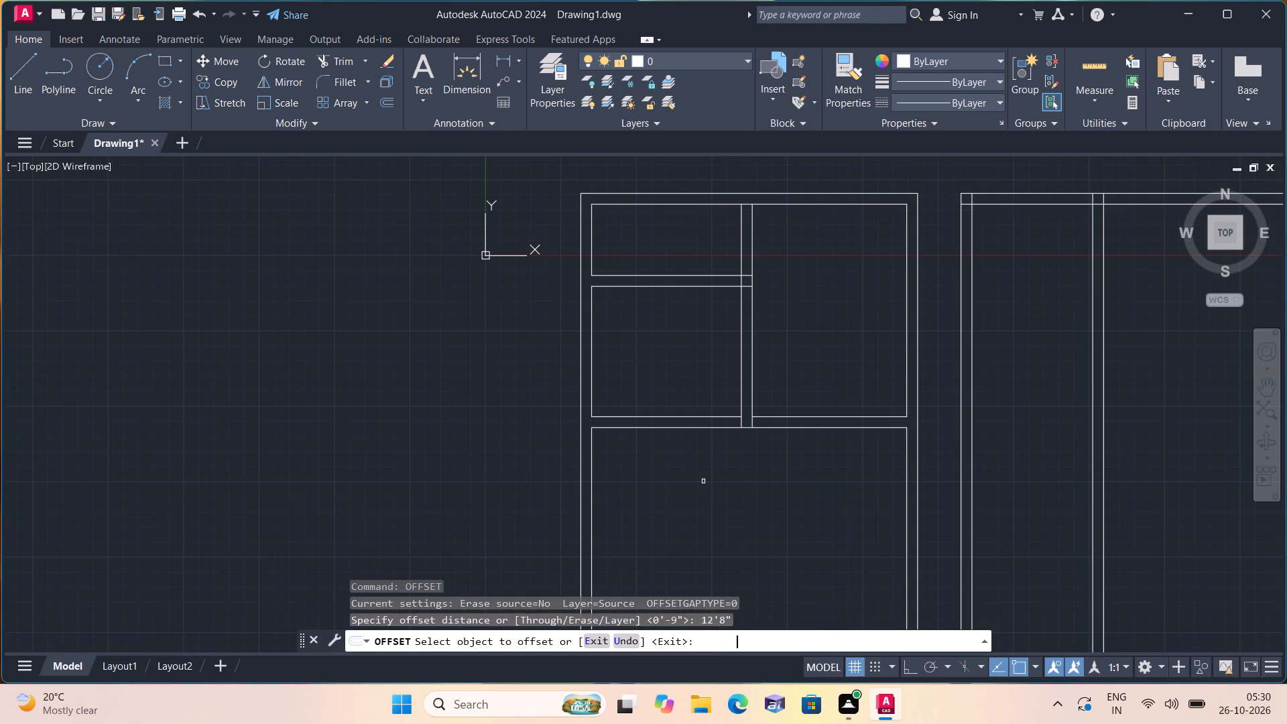
left_click(772, 426)
left_click(790, 485)
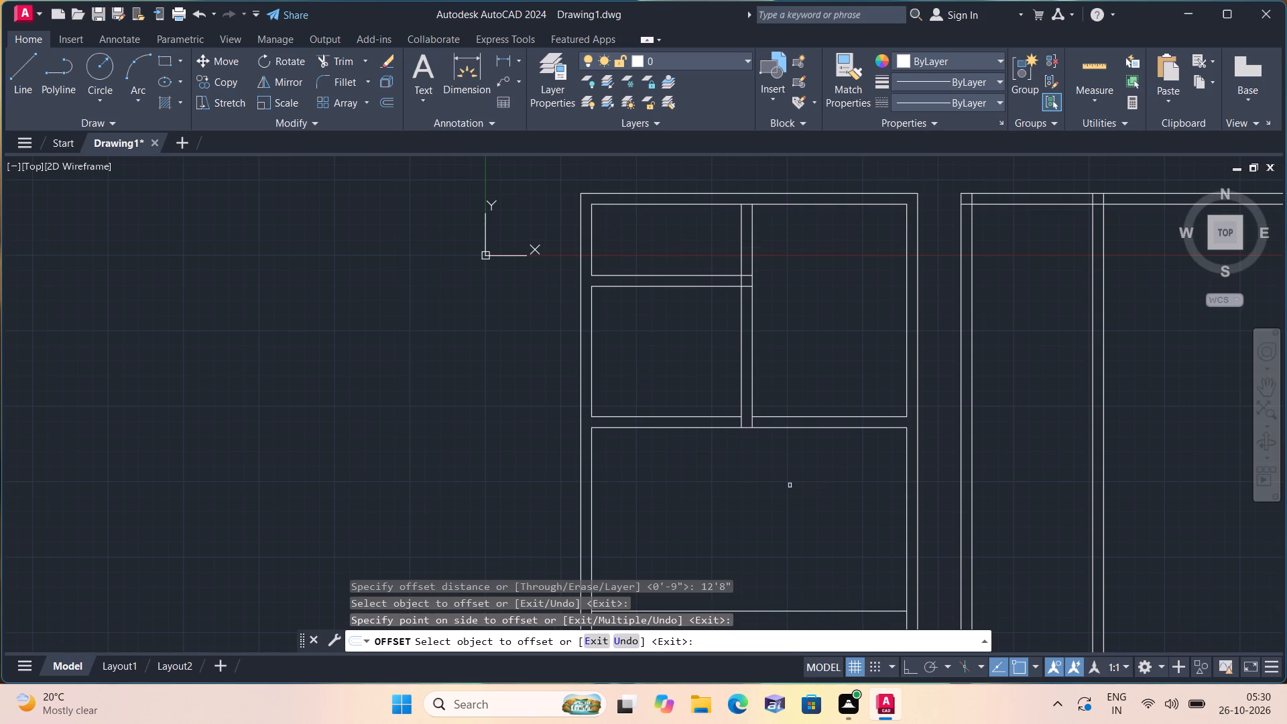
scroll(790, 485, "down", 1)
middle_click_drag(790, 485, 804, 365)
middle_click_drag(816, 315, 804, 279)
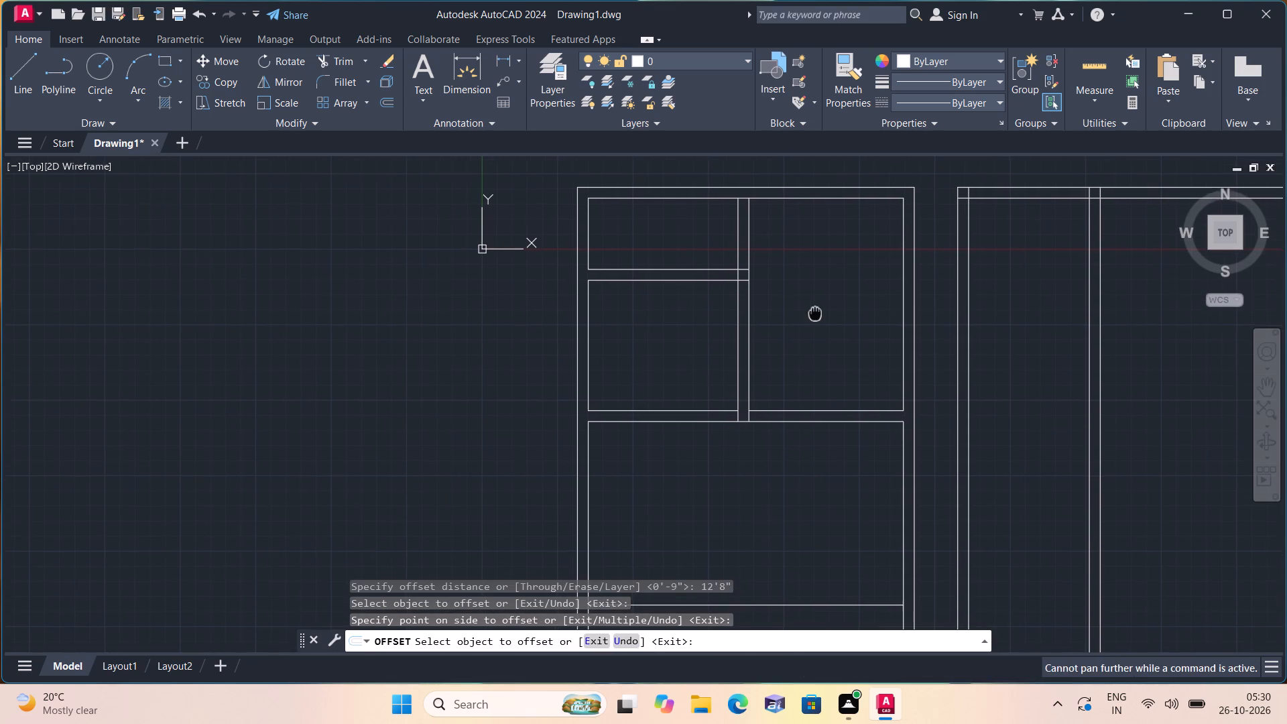
middle_click_drag(804, 279, 800, 207)
scroll(804, 244, "down", 2)
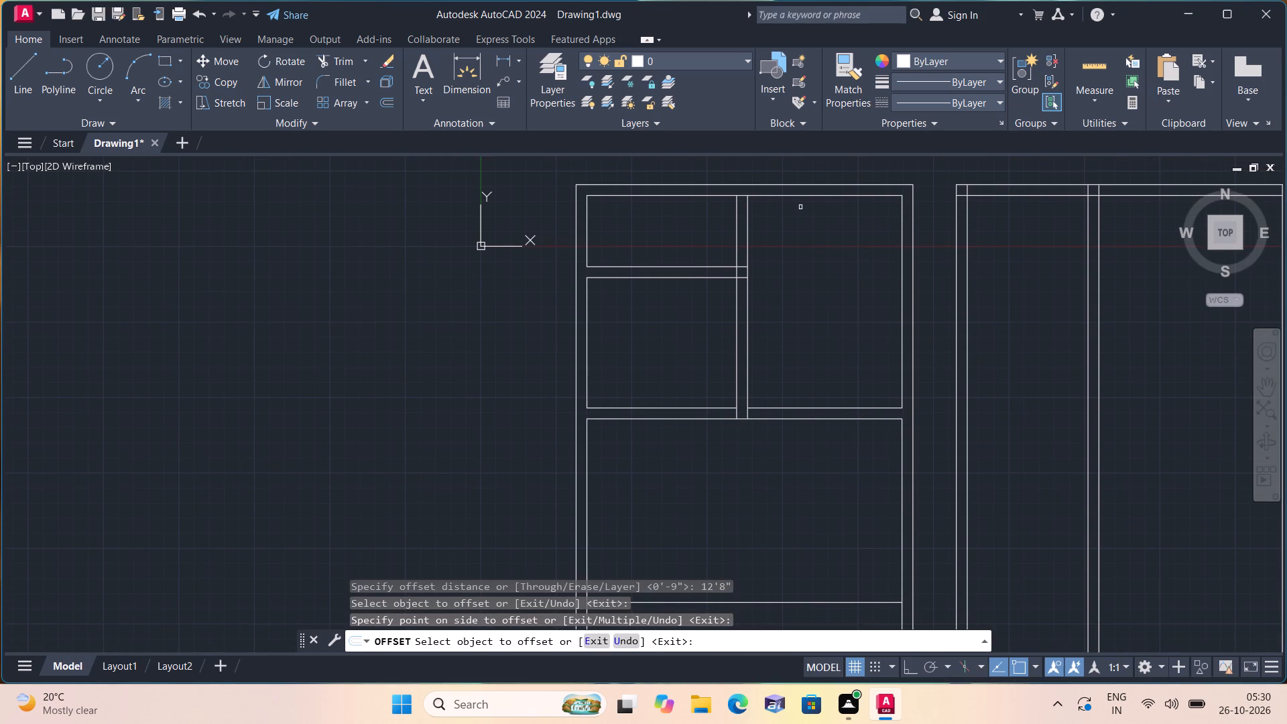
key("space")
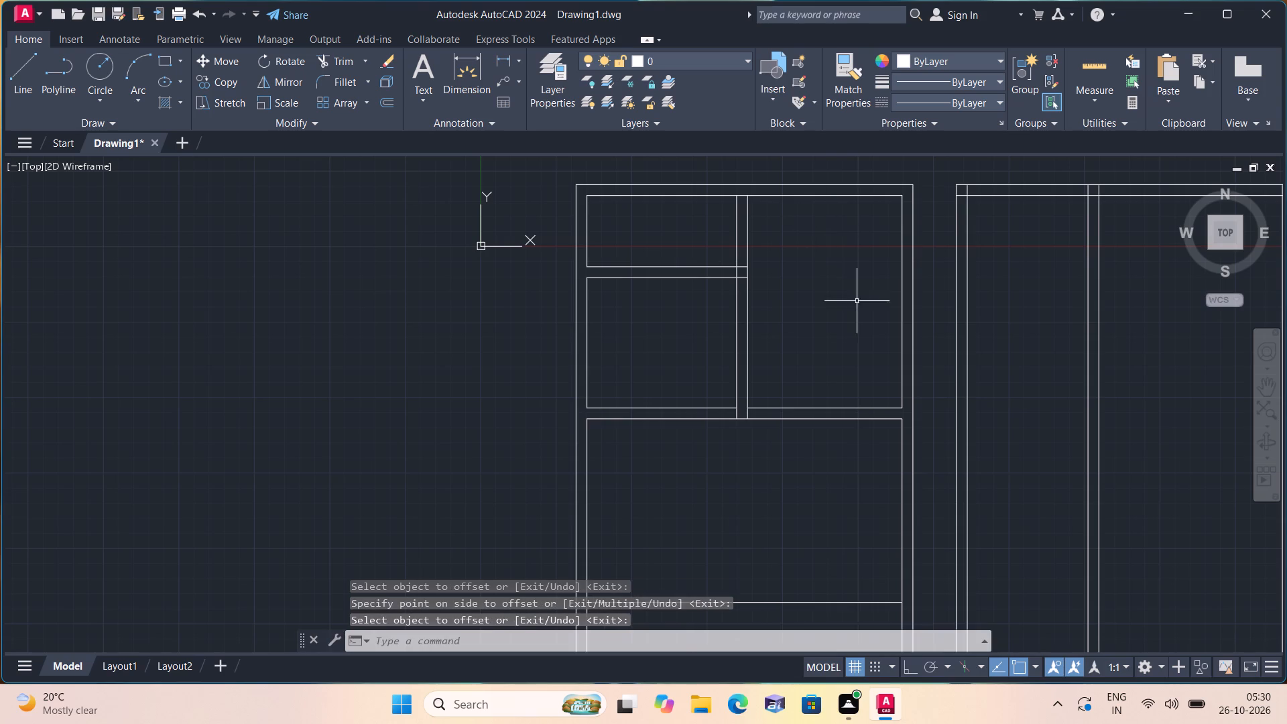
Offset the new horizontal line 9" downward to form the wall below that room.
scroll(849, 382, "down", 1)
middle_click_drag(842, 385, 704, 253)
scroll(710, 266, "down", 1)
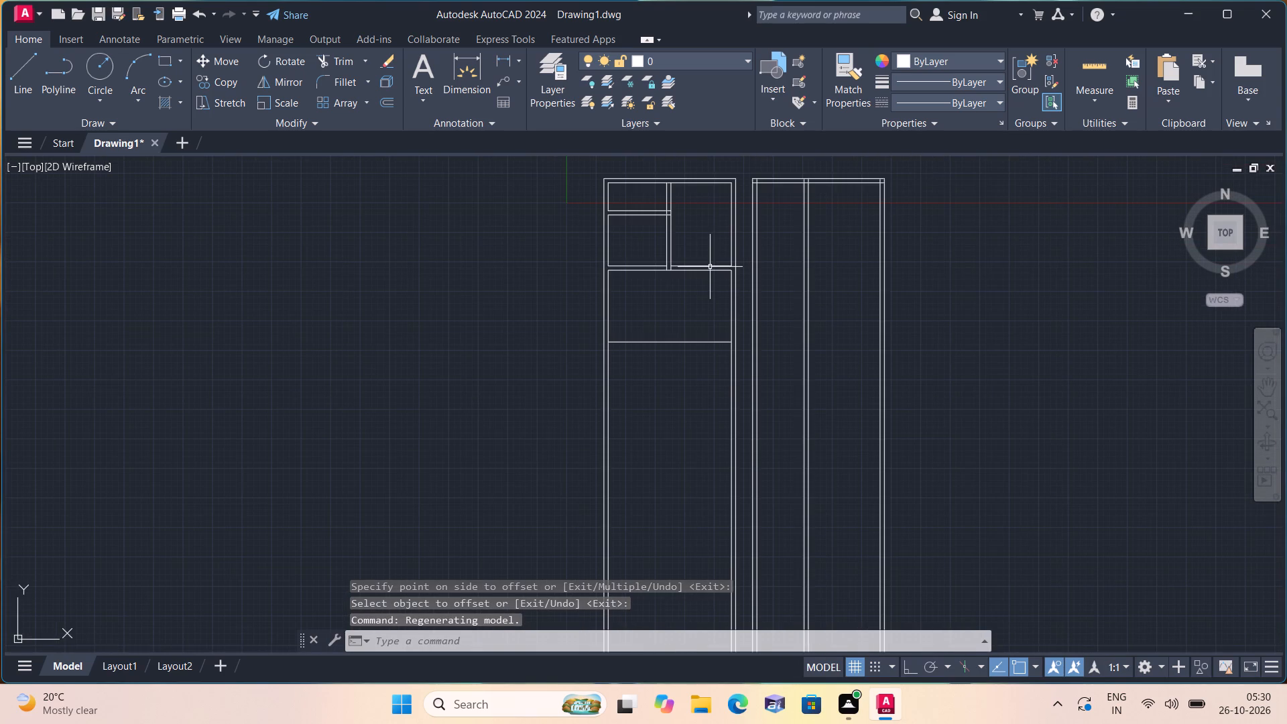
key("space")
type("9\"")
key("space")
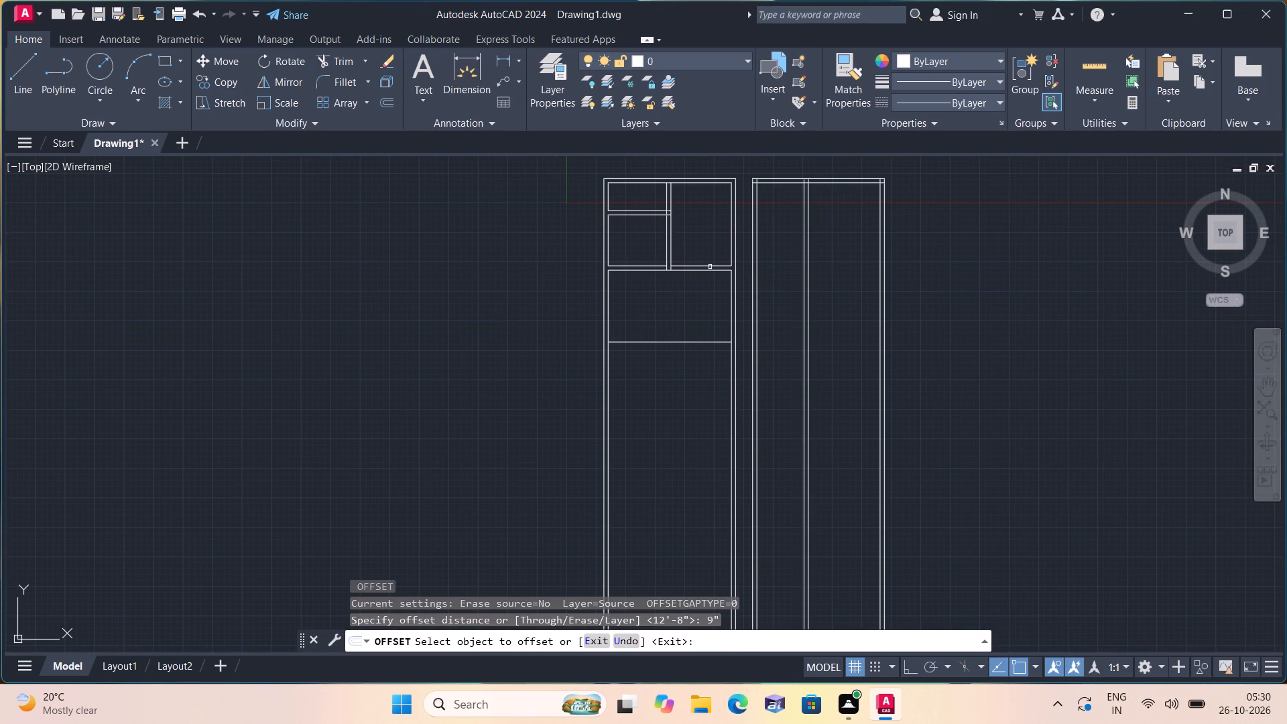
left_click(702, 344)
left_click(688, 426)
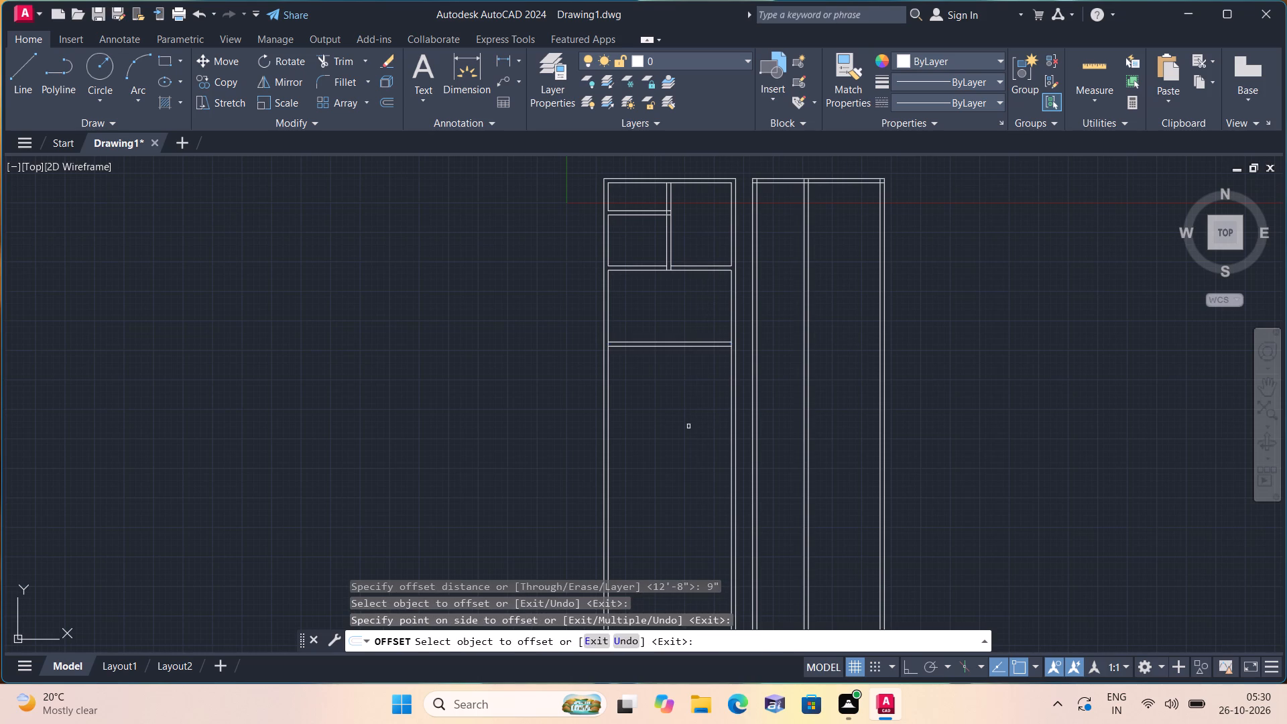
key("space")
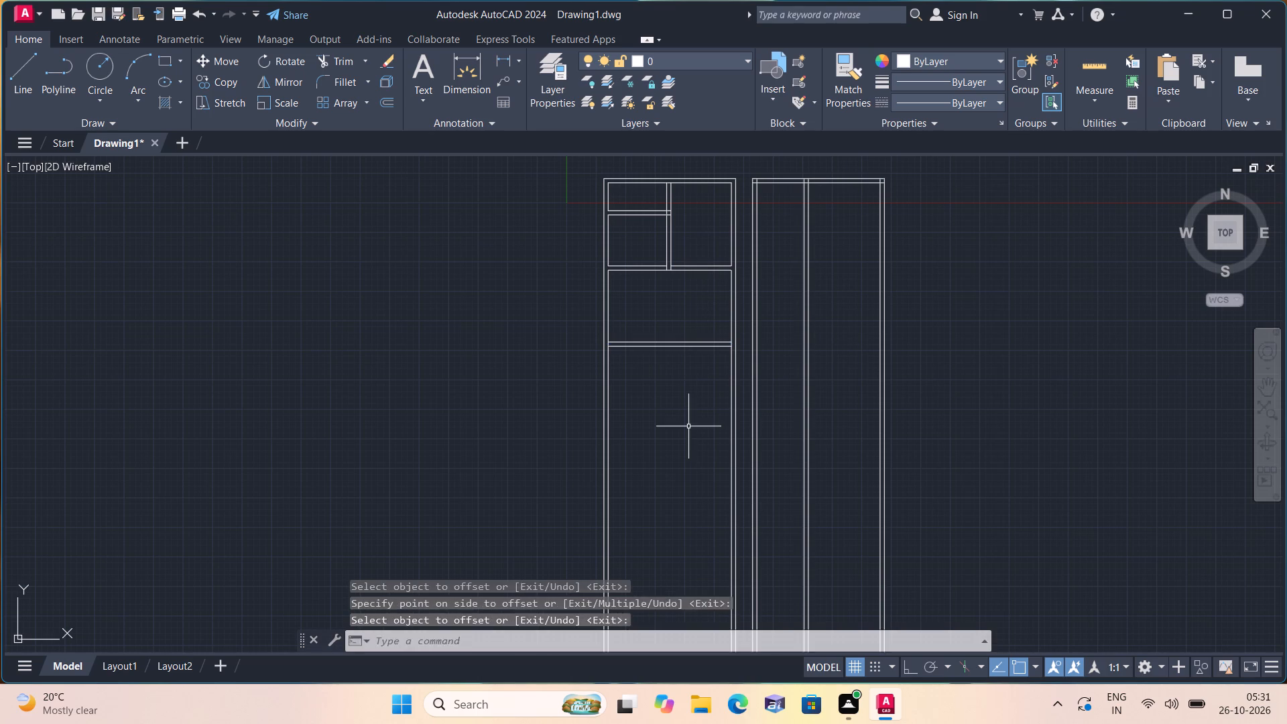
Offset the lower line of the left block's lowest horizontal wall 4' downward.
key("space")
type("4'")
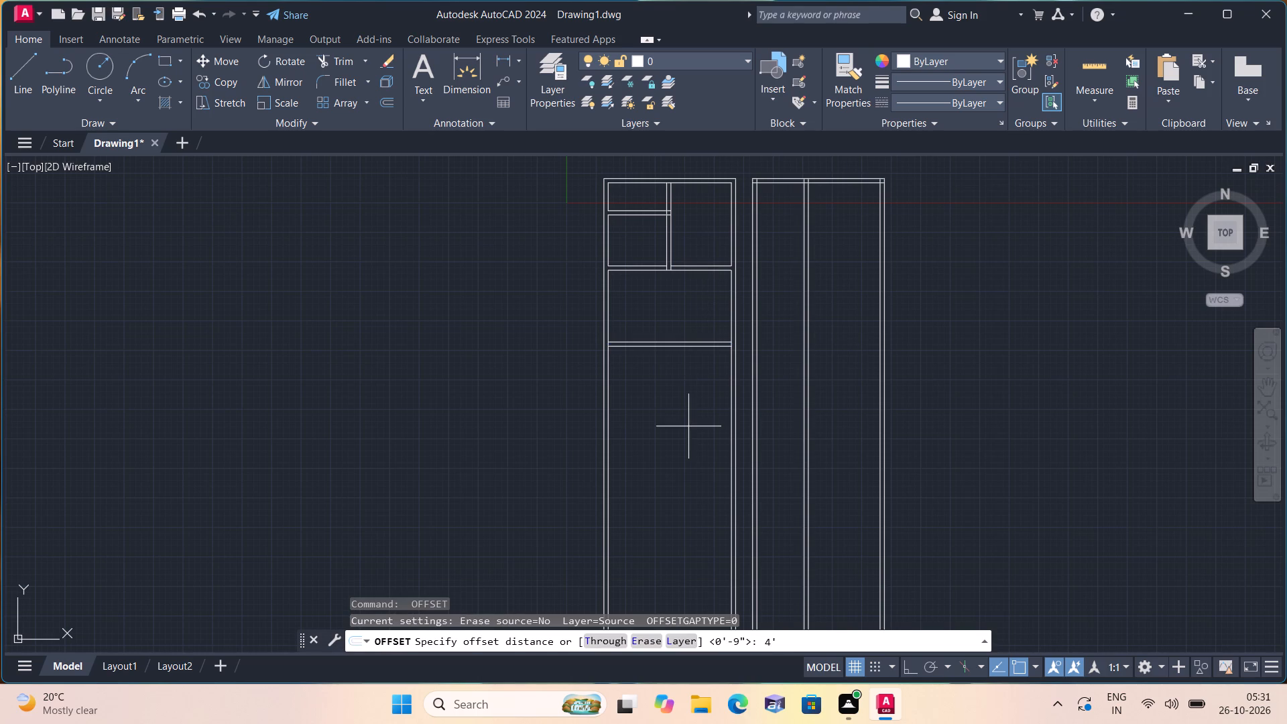
key("space")
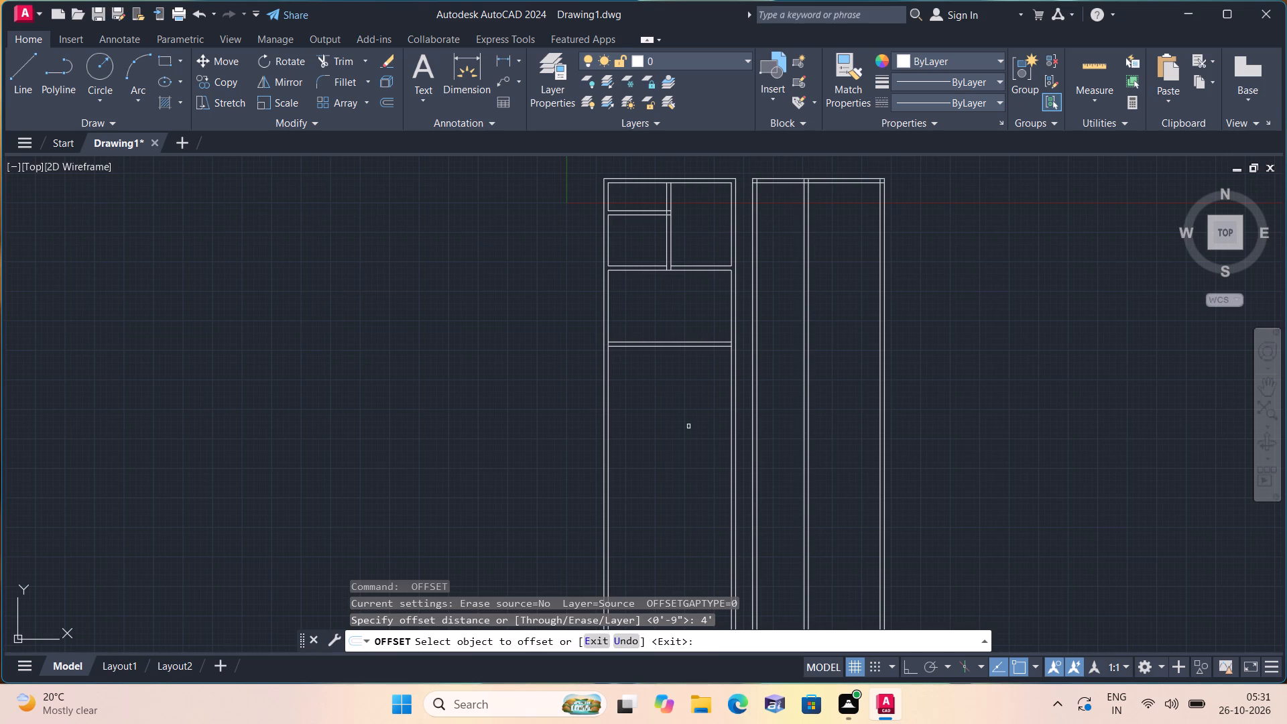
scroll(709, 351, "up", 1)
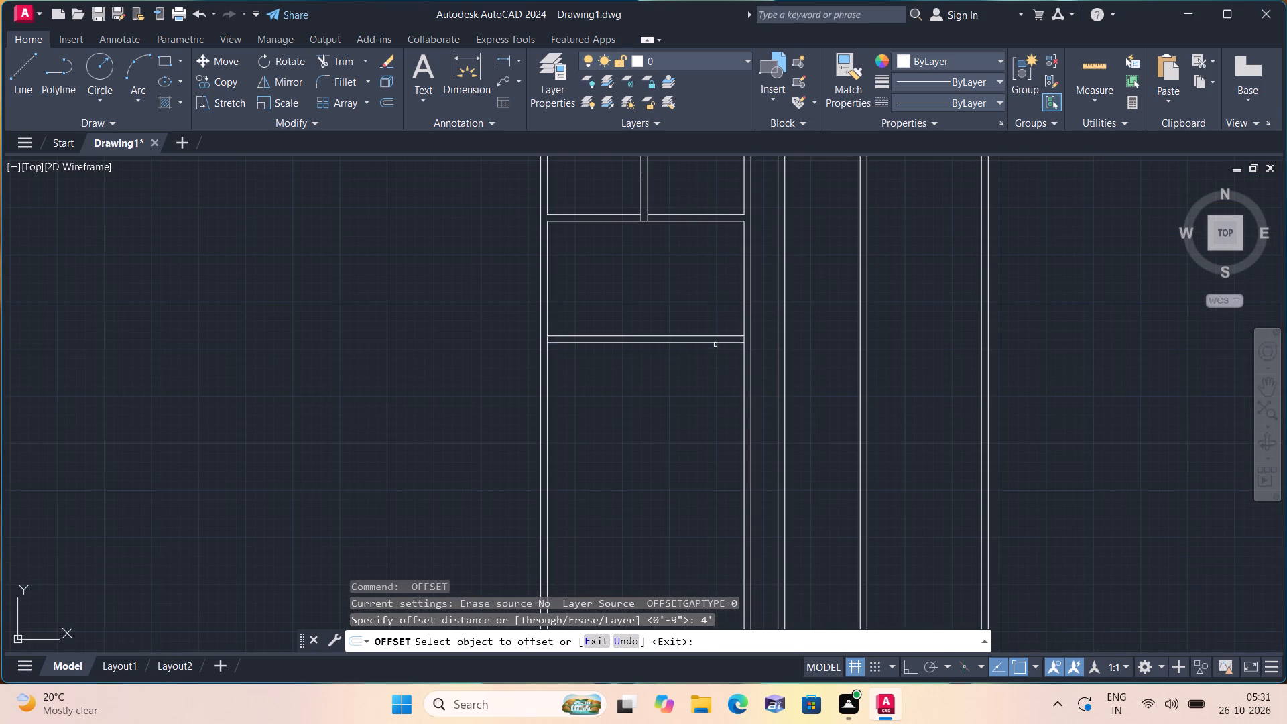
left_click(715, 345)
left_click(720, 402)
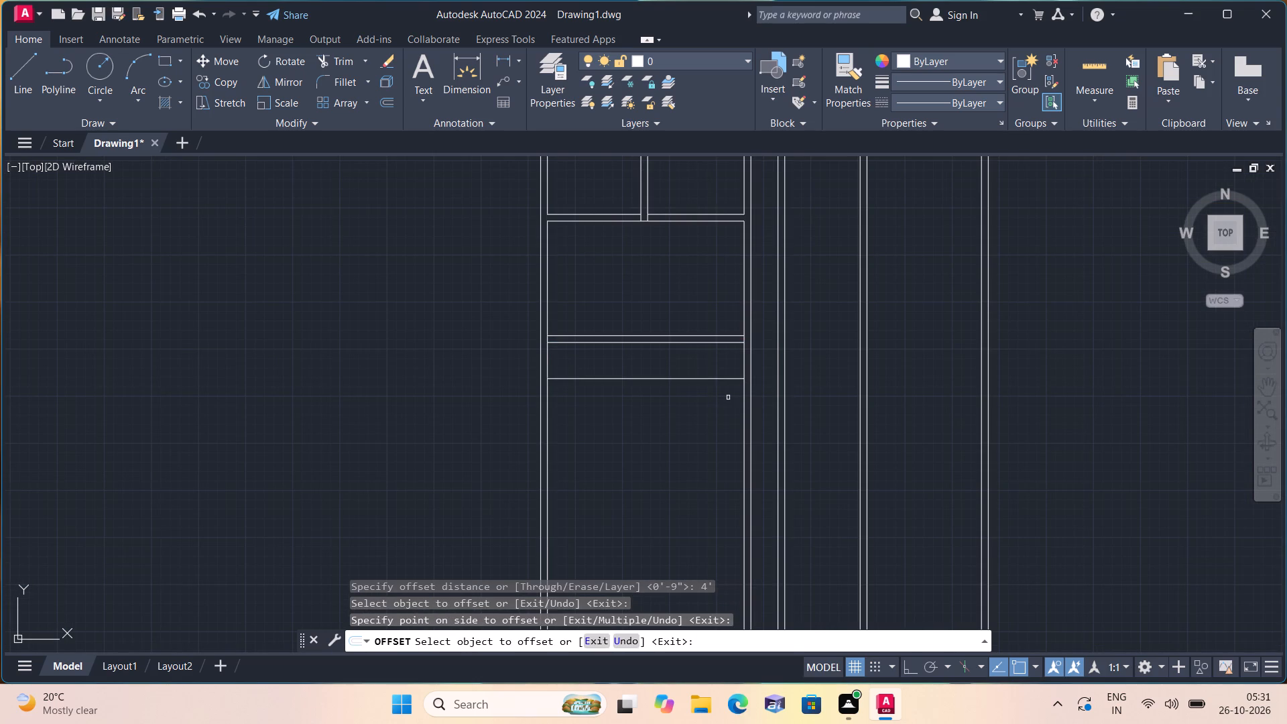
key("space")
Offset the left block's lowest horizontal line 9" downward to form the wall below the 4' space.
key("space")
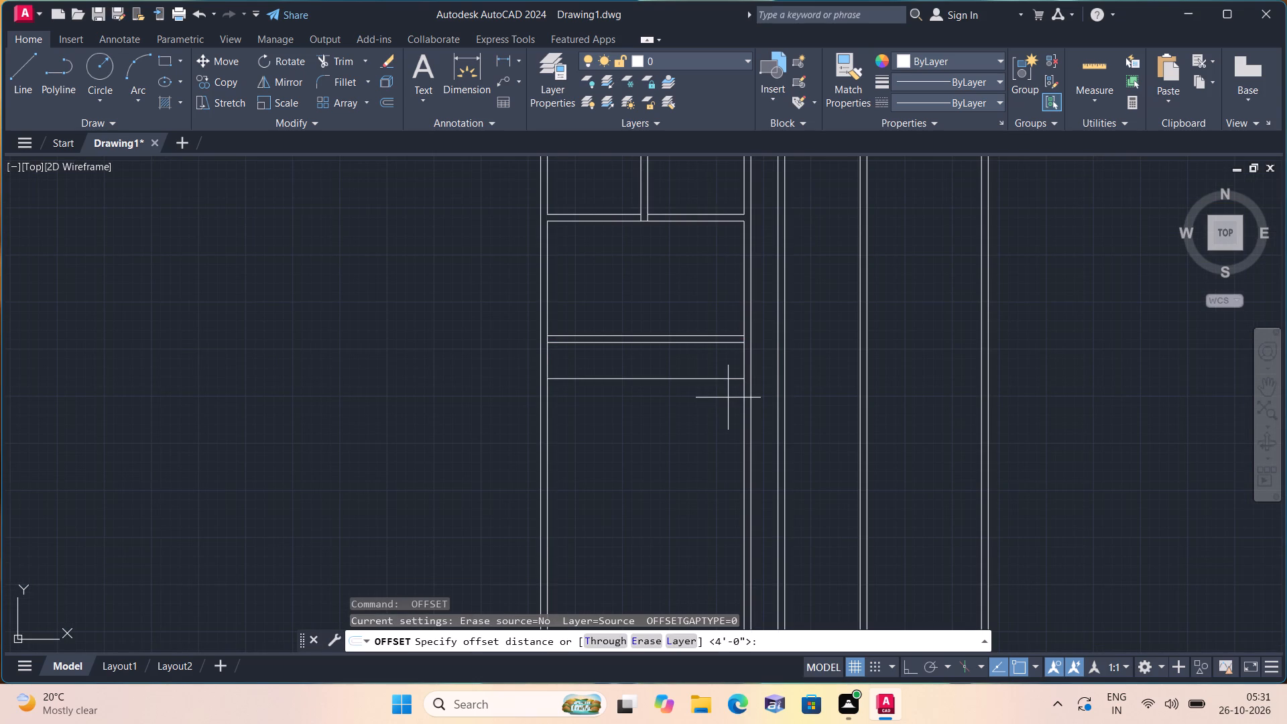
type("9\"")
key("space")
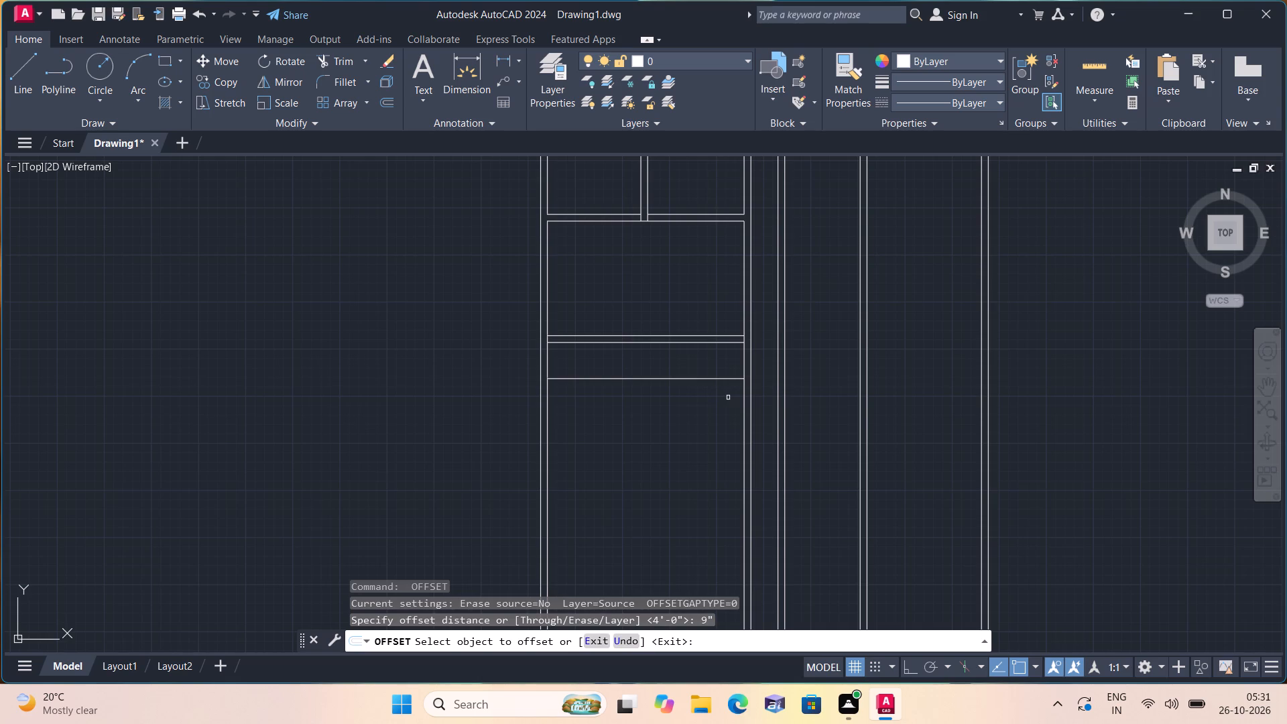
left_click(730, 379)
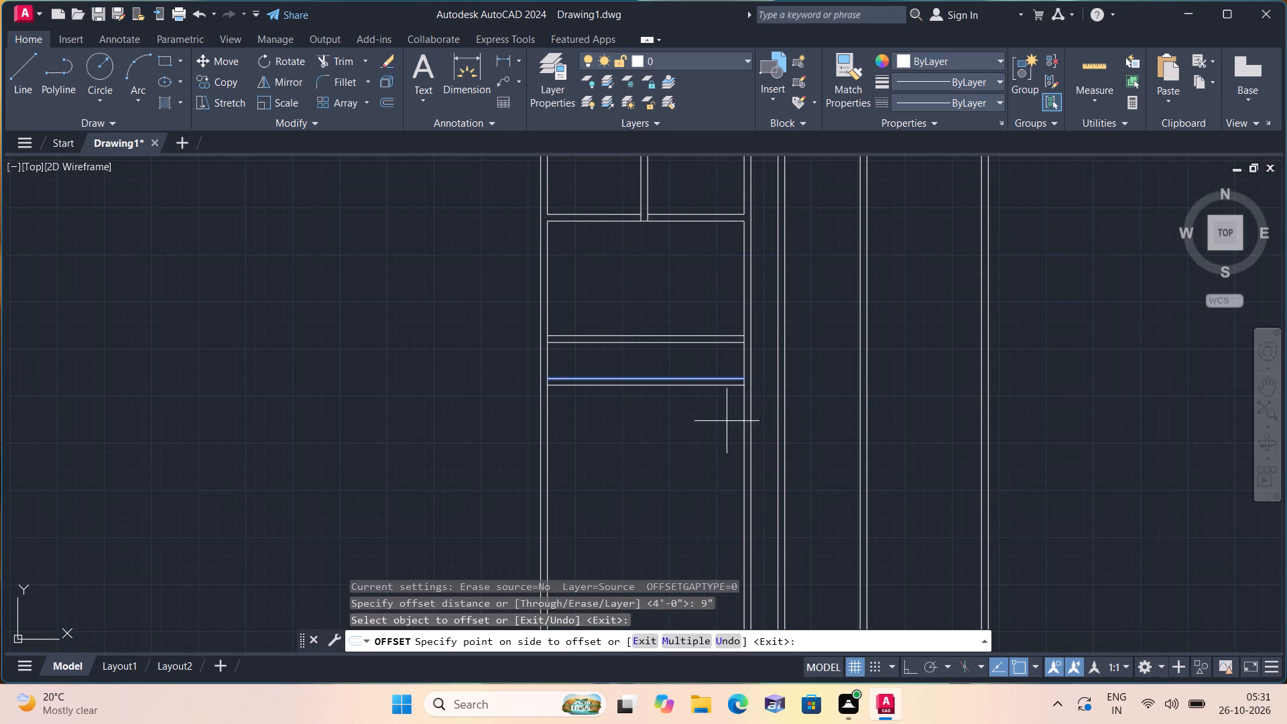
left_click(727, 434)
key("space")
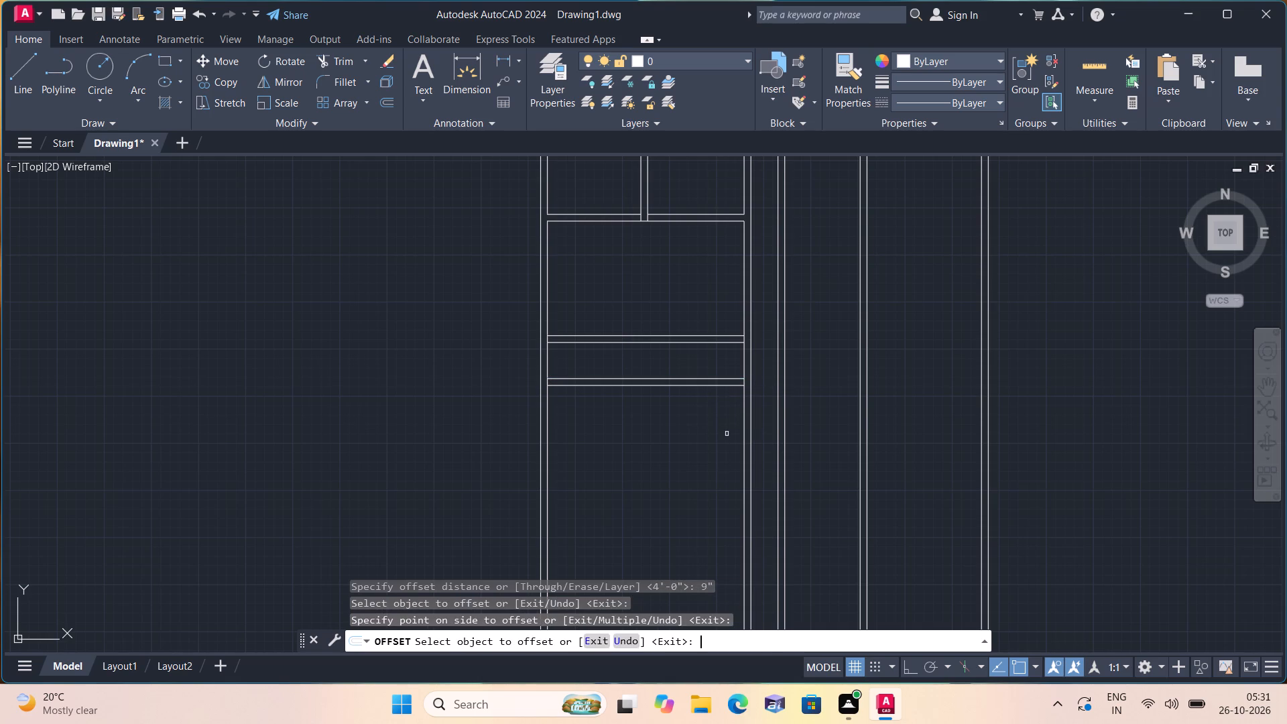
Offset the lower line of that new wall 12' downward to set the depth of the left block's last room.
key("space")
type("12'")
key("space")
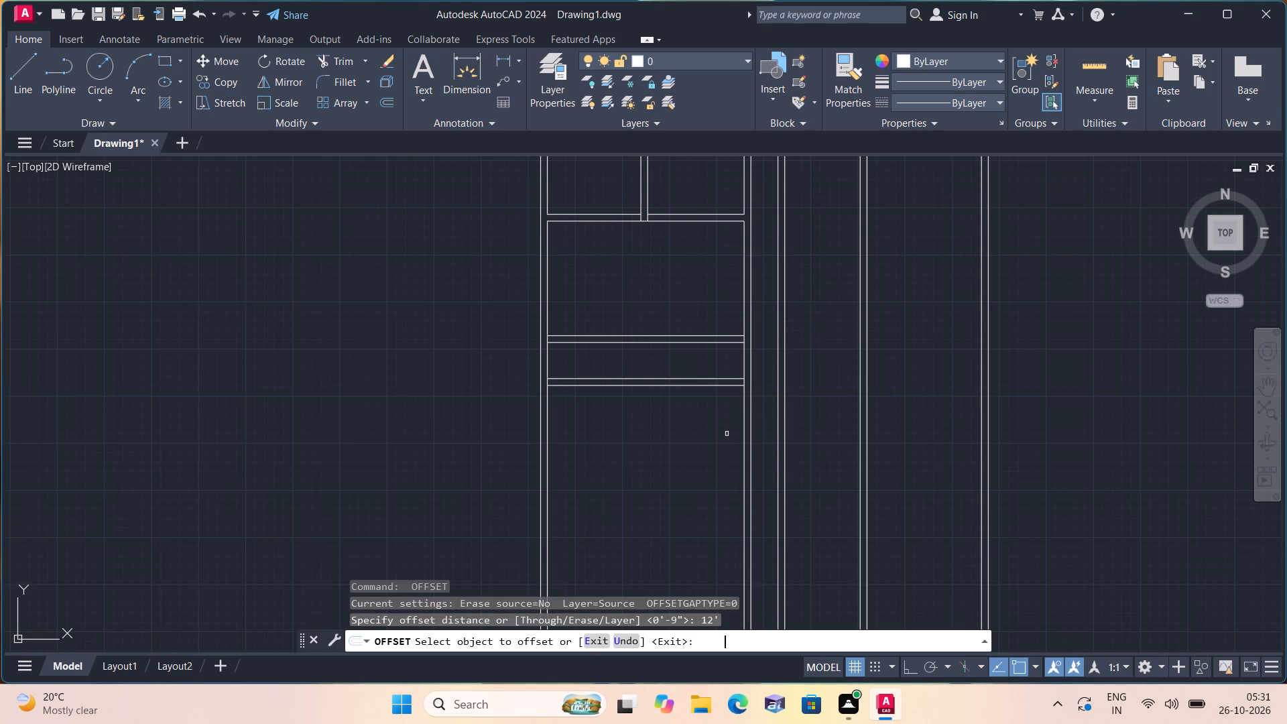
scroll(729, 404, "up", 1)
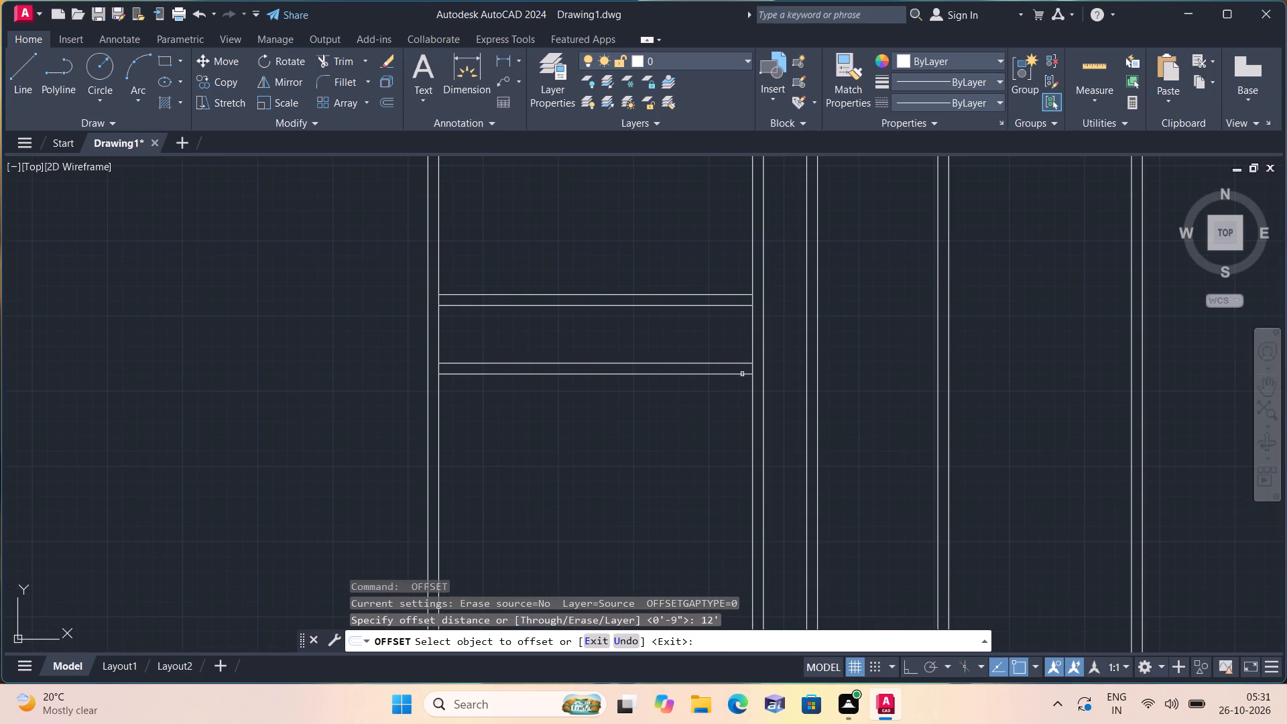
left_click(743, 373)
left_click(699, 472)
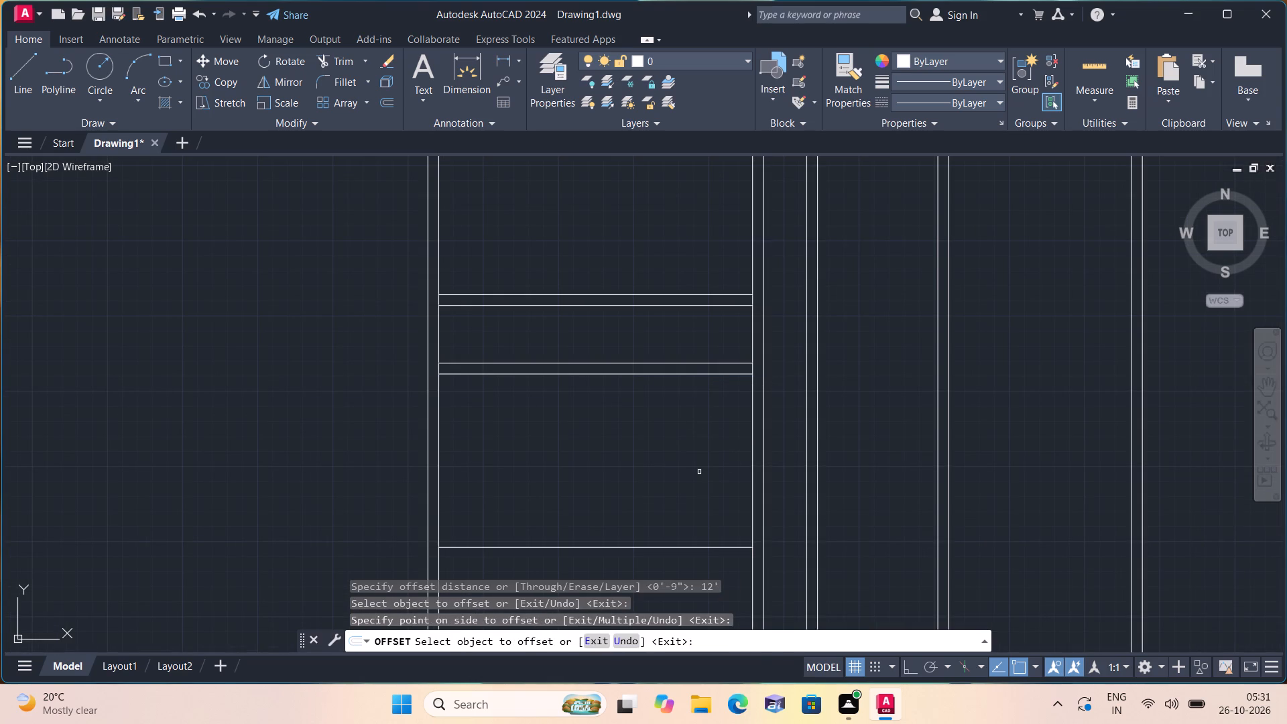
key("space")
Offset the left block's lowest horizontal line 9" downward to form its bottom wall.
key("space")
type("9\"")
key("space")
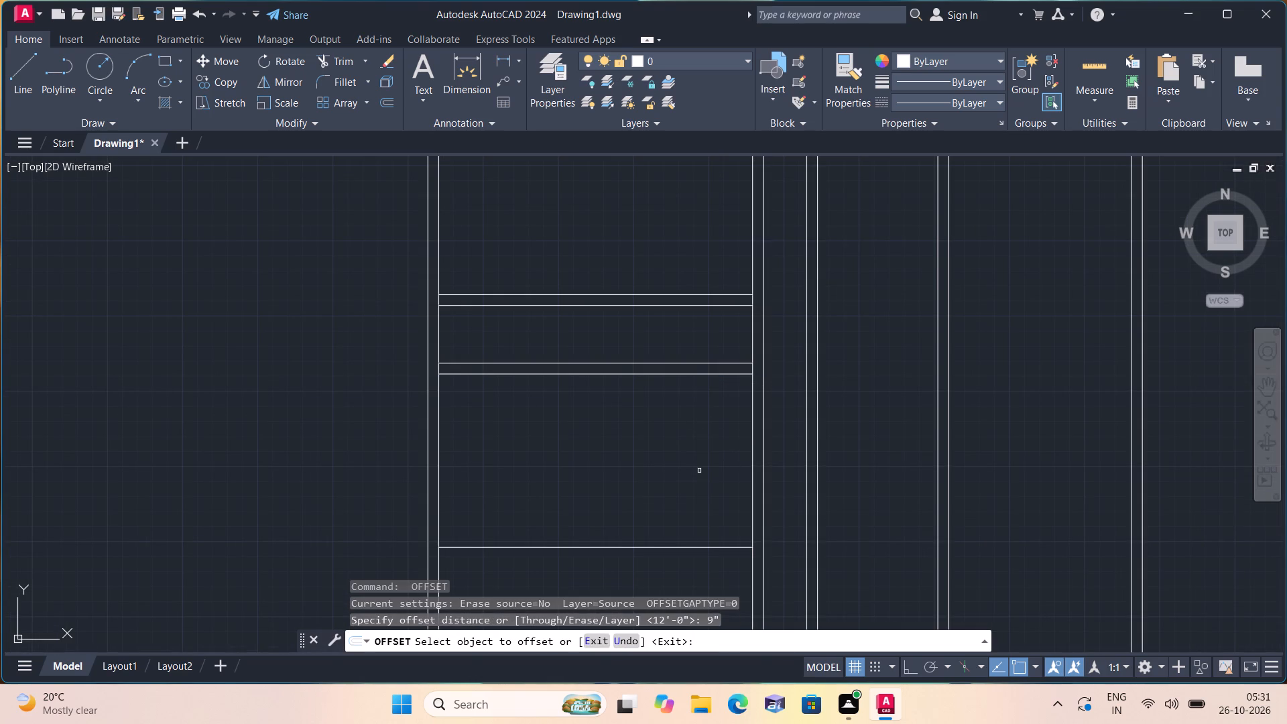
scroll(709, 424, "down", 1)
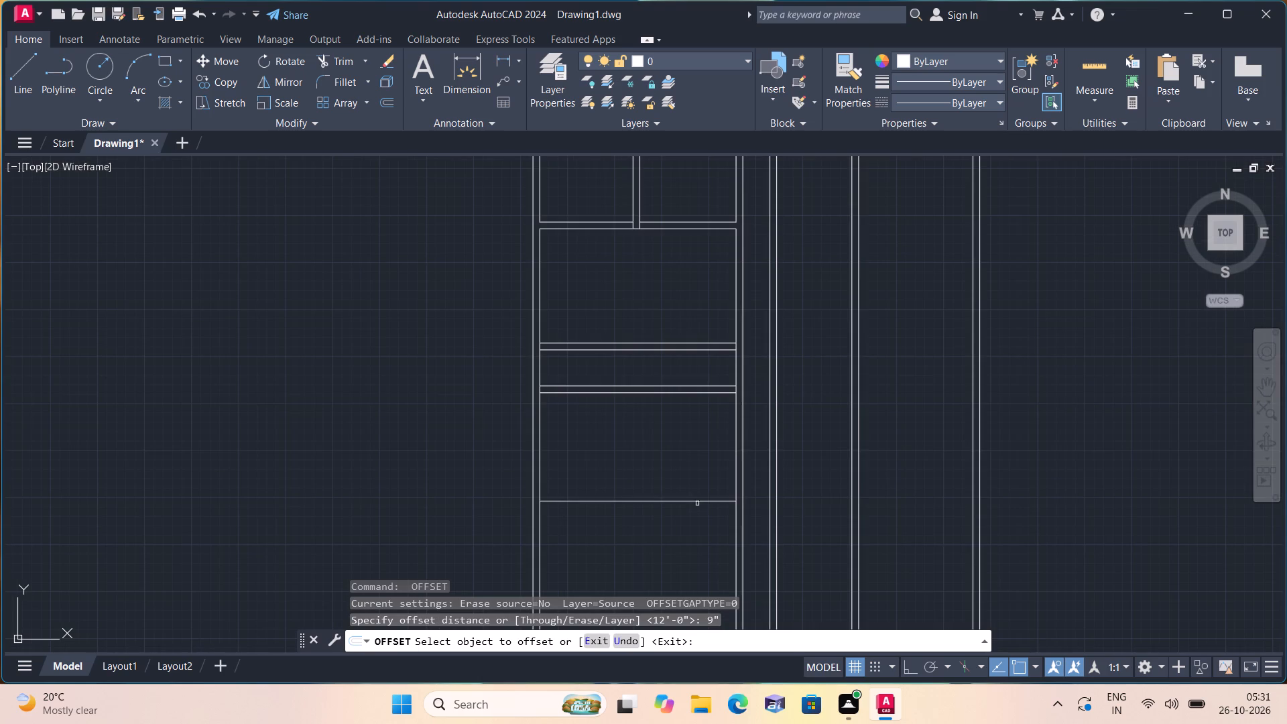
left_click(698, 499)
left_click(709, 536)
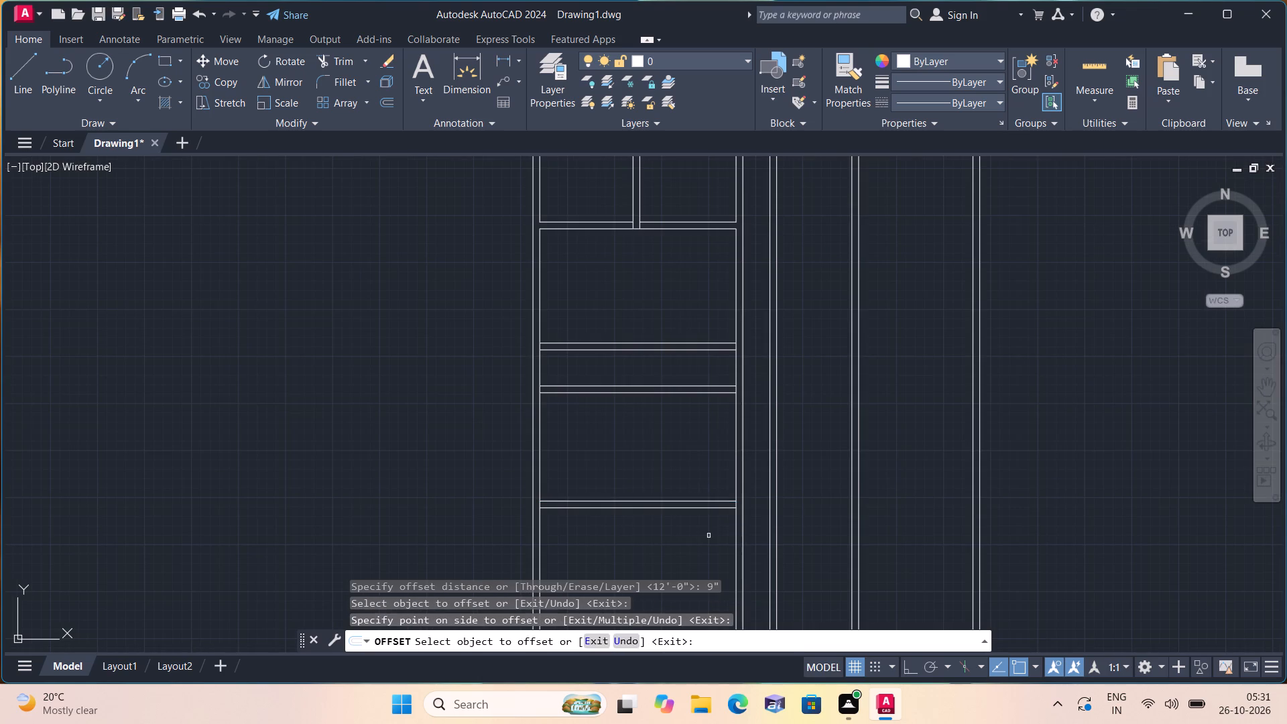
key("space")
Extend both ends of the bottom wall's lower line to the outer lines of the left block's side walls.
type("ext")
left_click(709, 536)
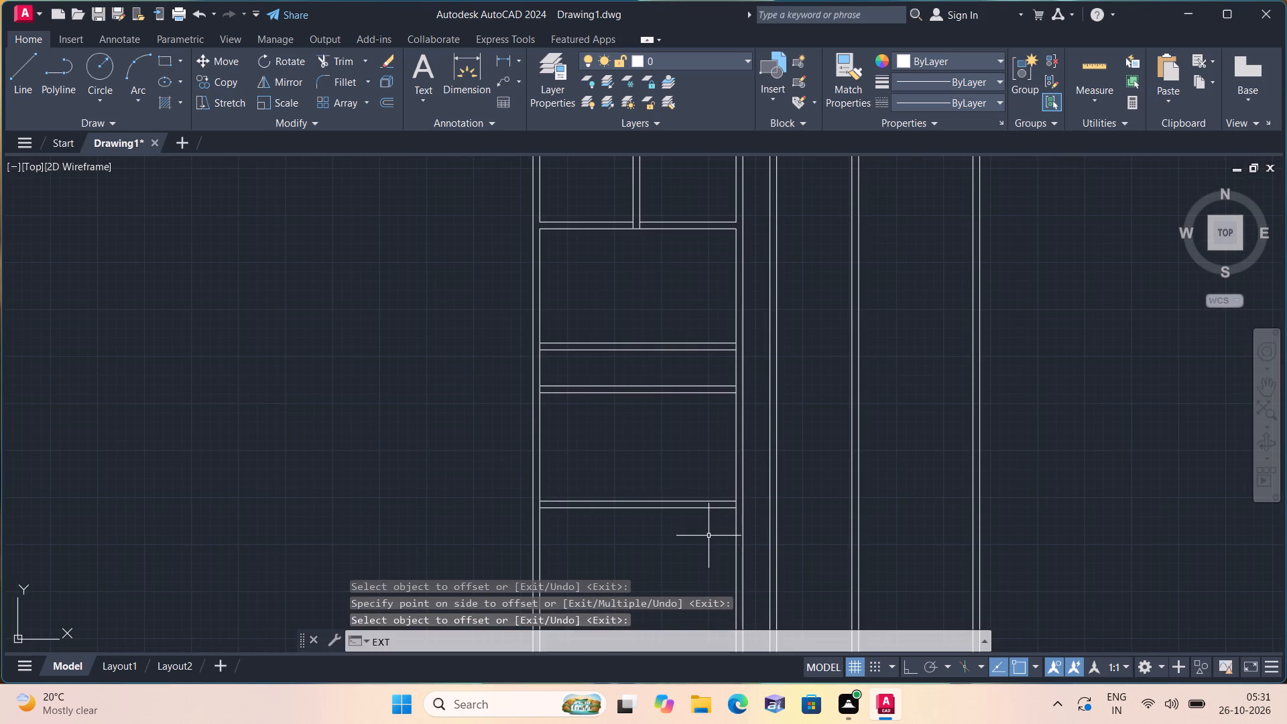
type("e")
key("space")
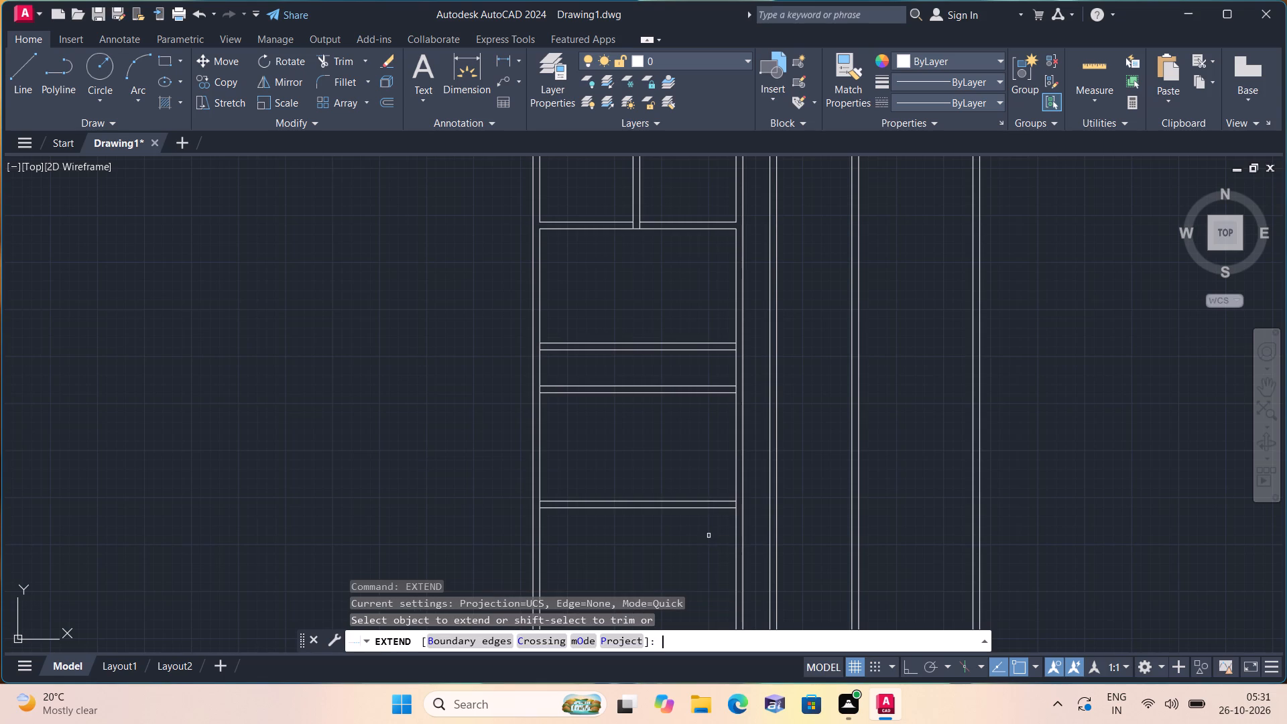
left_click(725, 507)
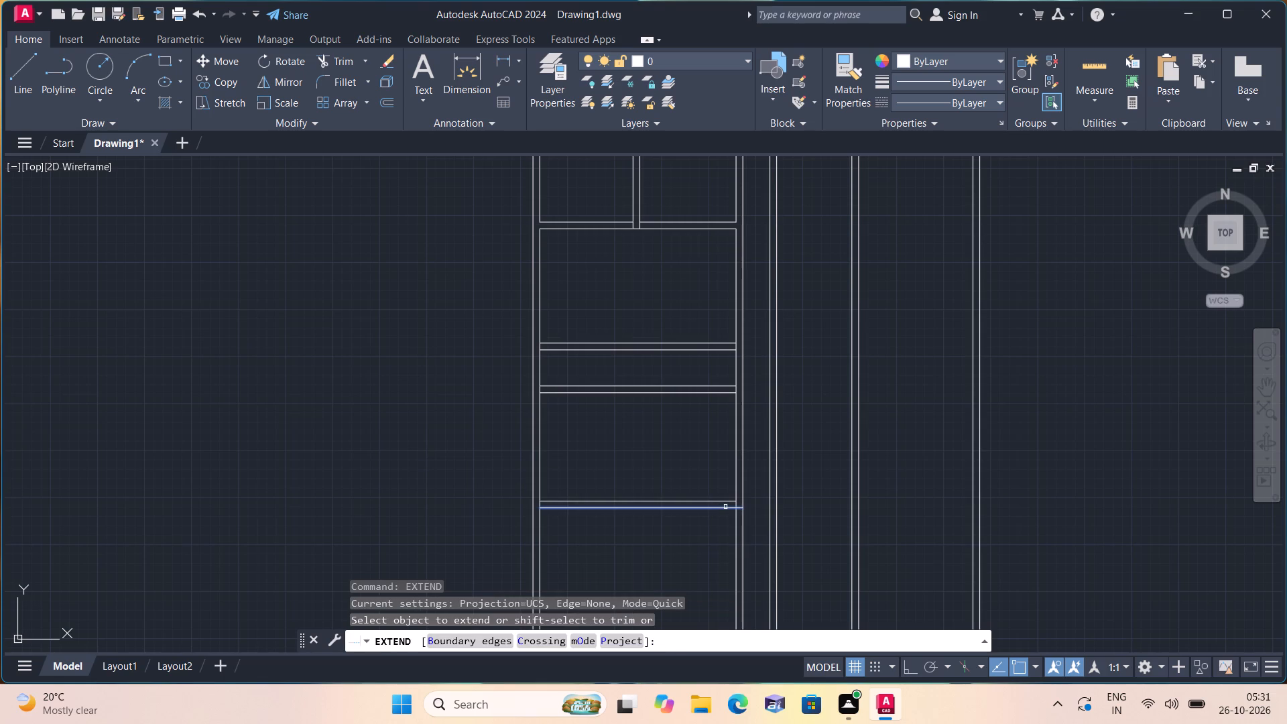
left_click(548, 509)
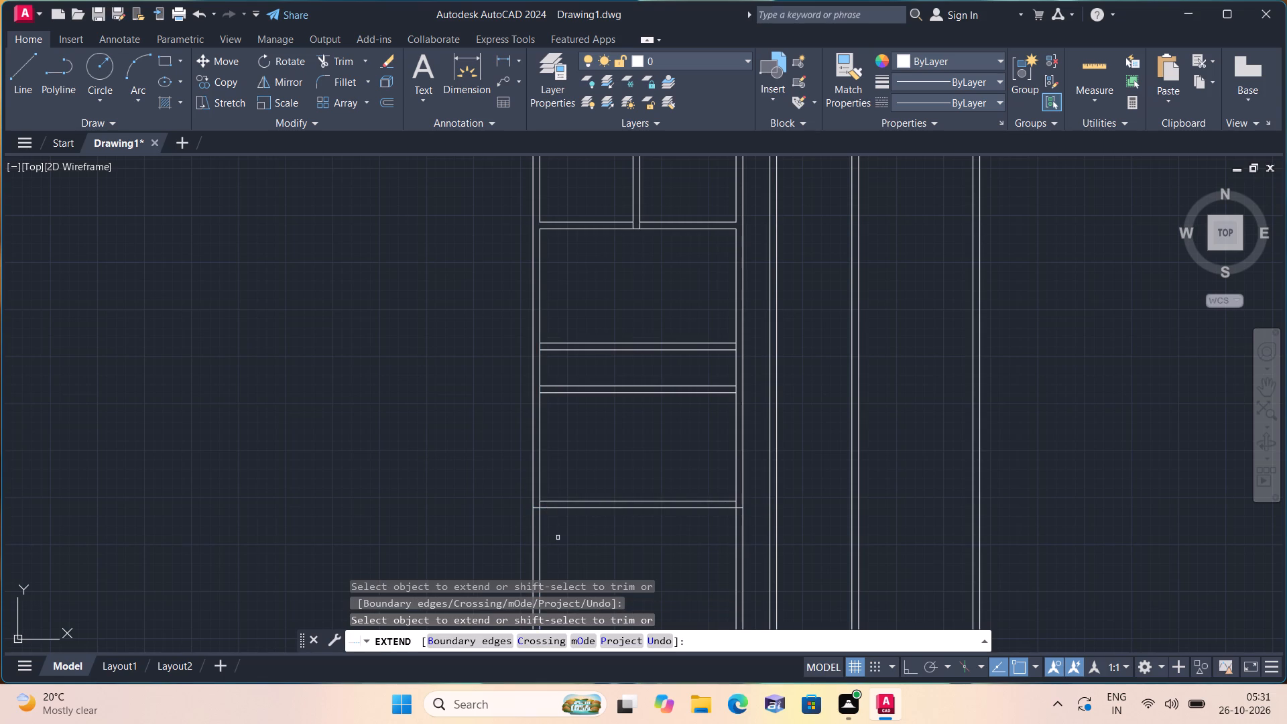
key("space")
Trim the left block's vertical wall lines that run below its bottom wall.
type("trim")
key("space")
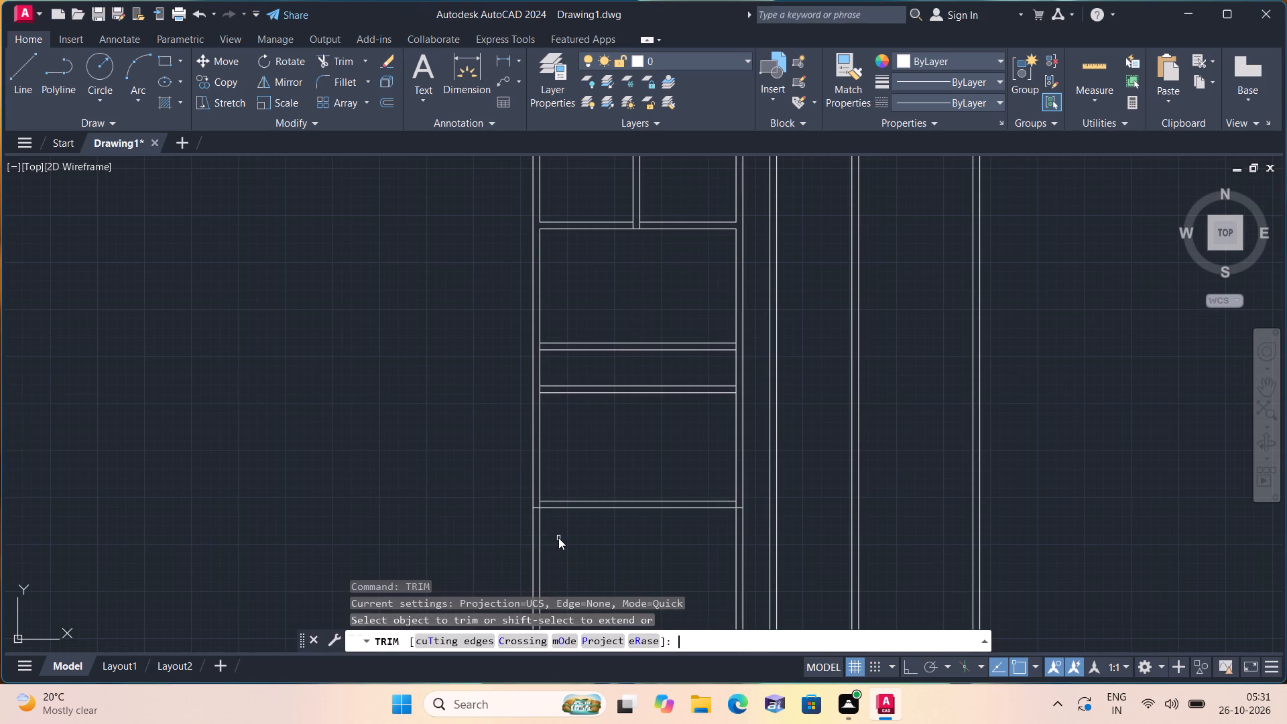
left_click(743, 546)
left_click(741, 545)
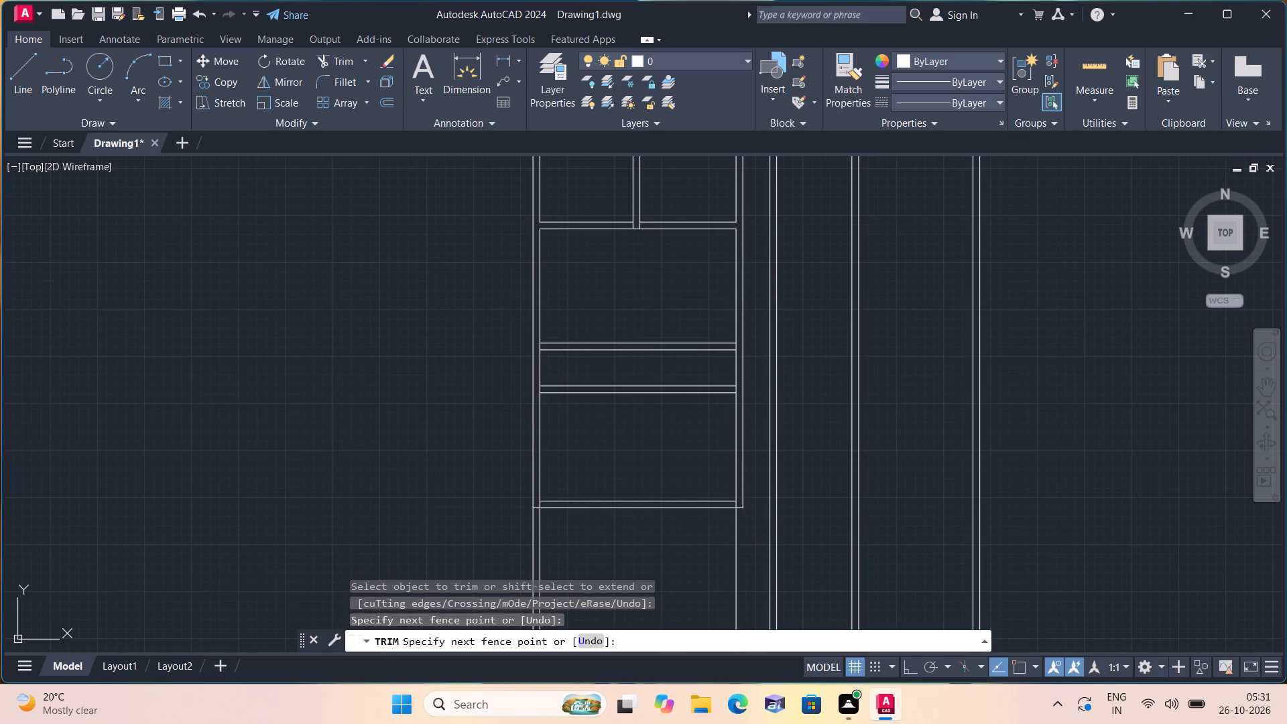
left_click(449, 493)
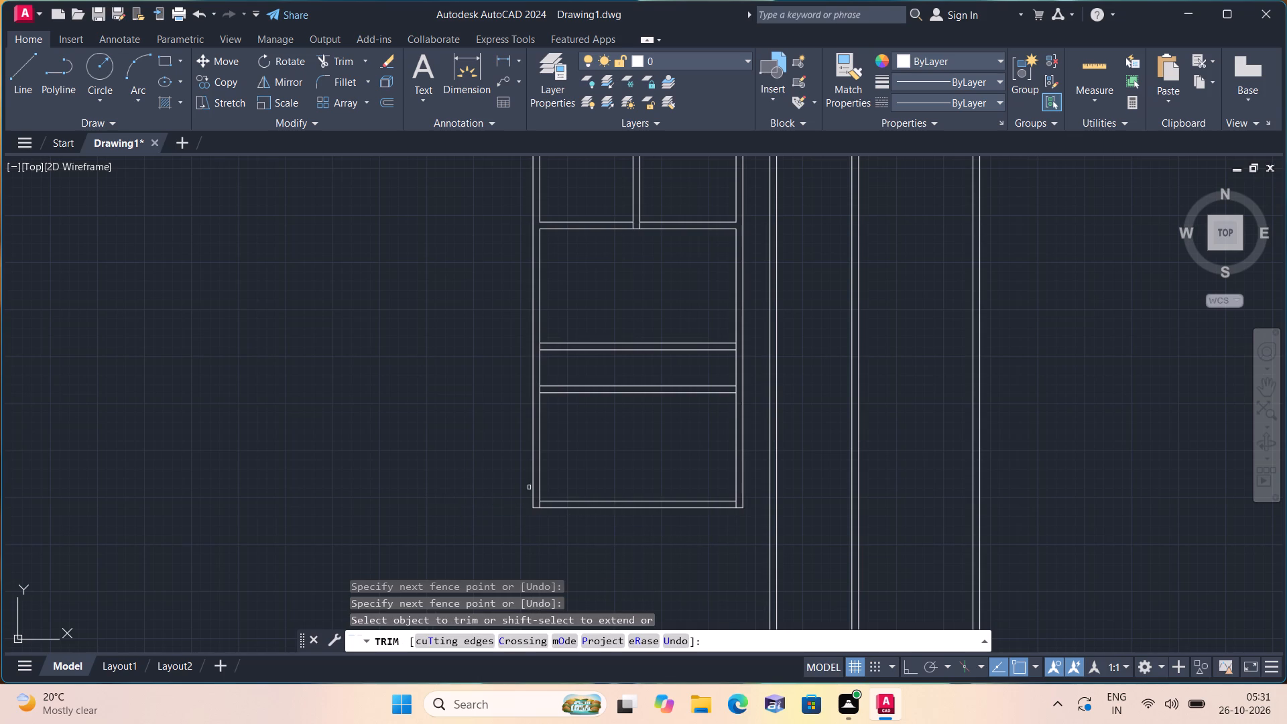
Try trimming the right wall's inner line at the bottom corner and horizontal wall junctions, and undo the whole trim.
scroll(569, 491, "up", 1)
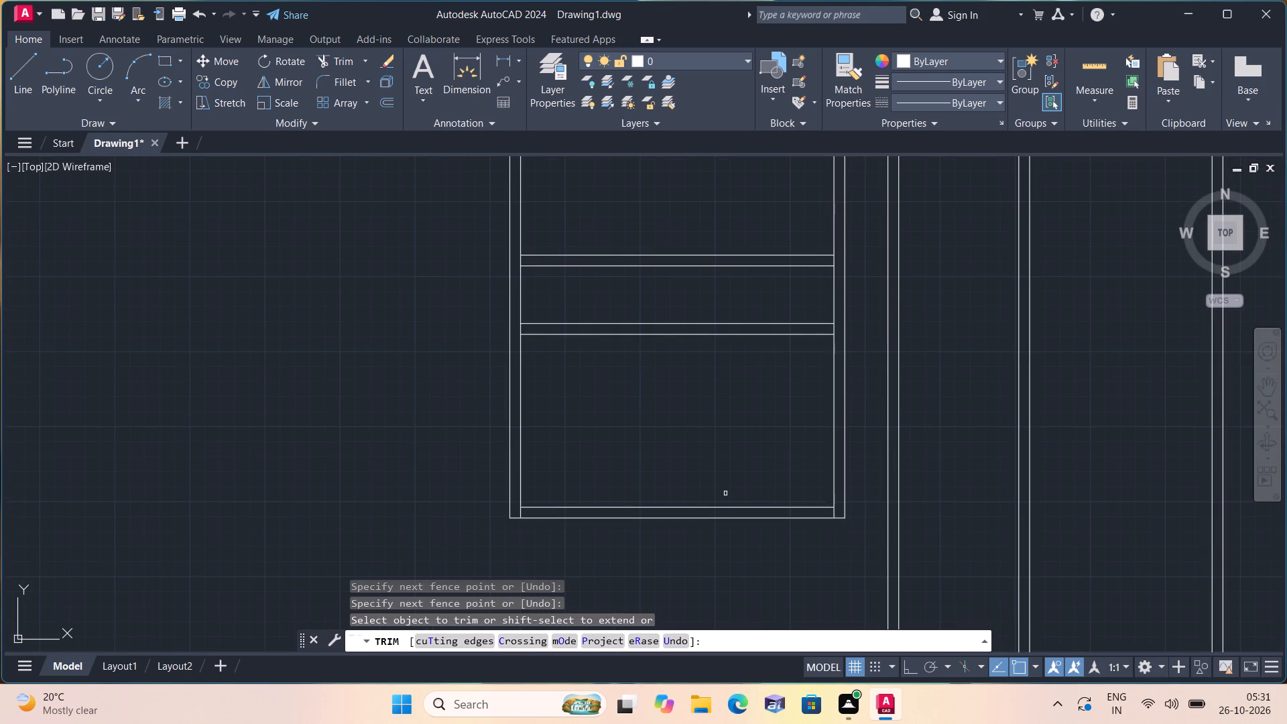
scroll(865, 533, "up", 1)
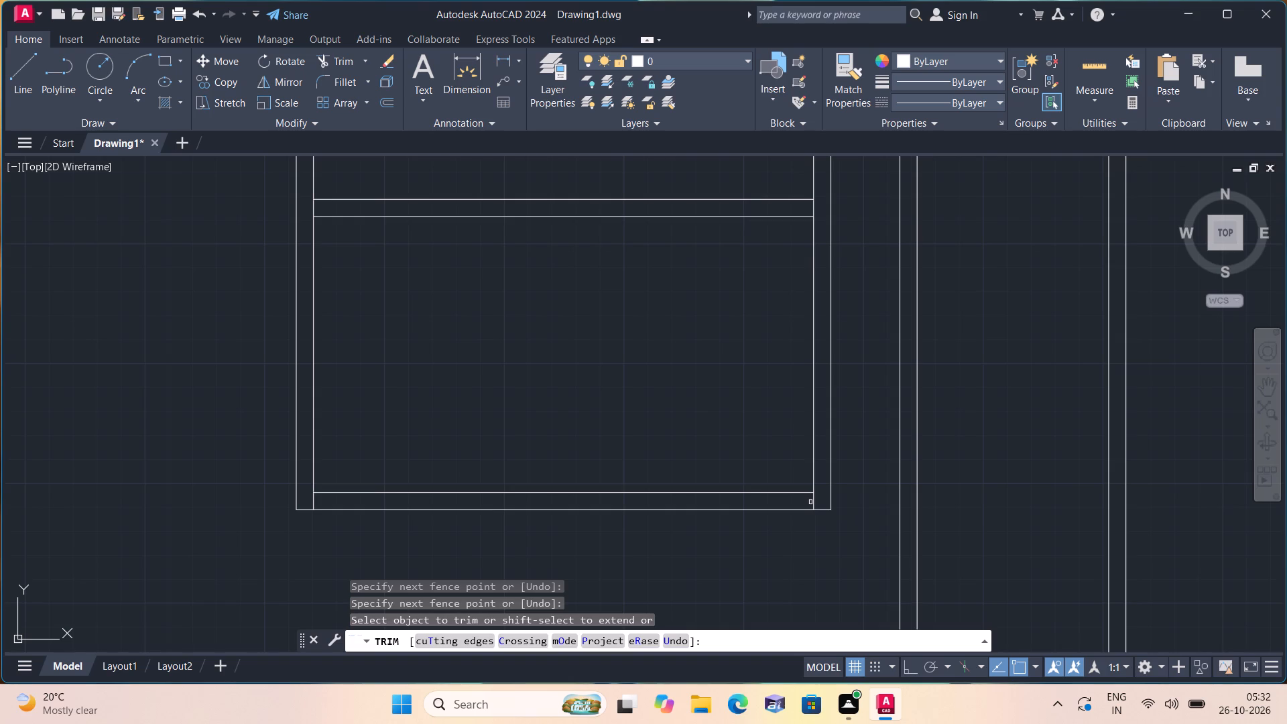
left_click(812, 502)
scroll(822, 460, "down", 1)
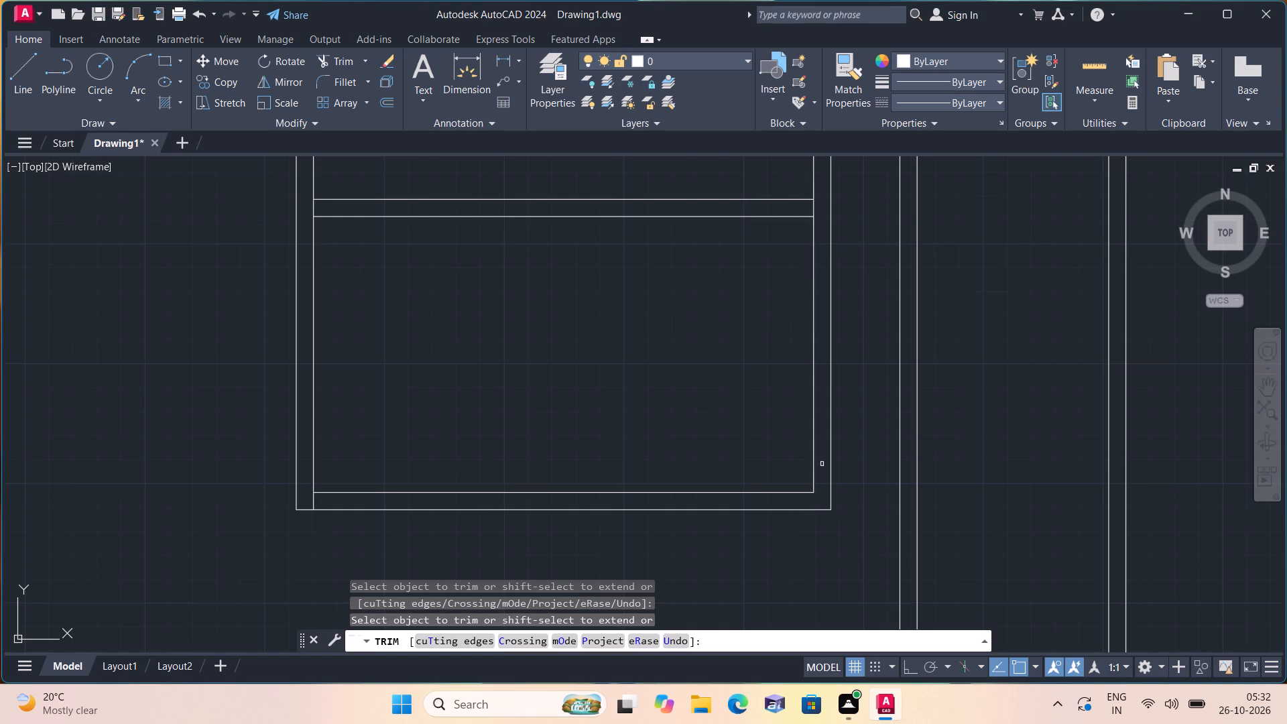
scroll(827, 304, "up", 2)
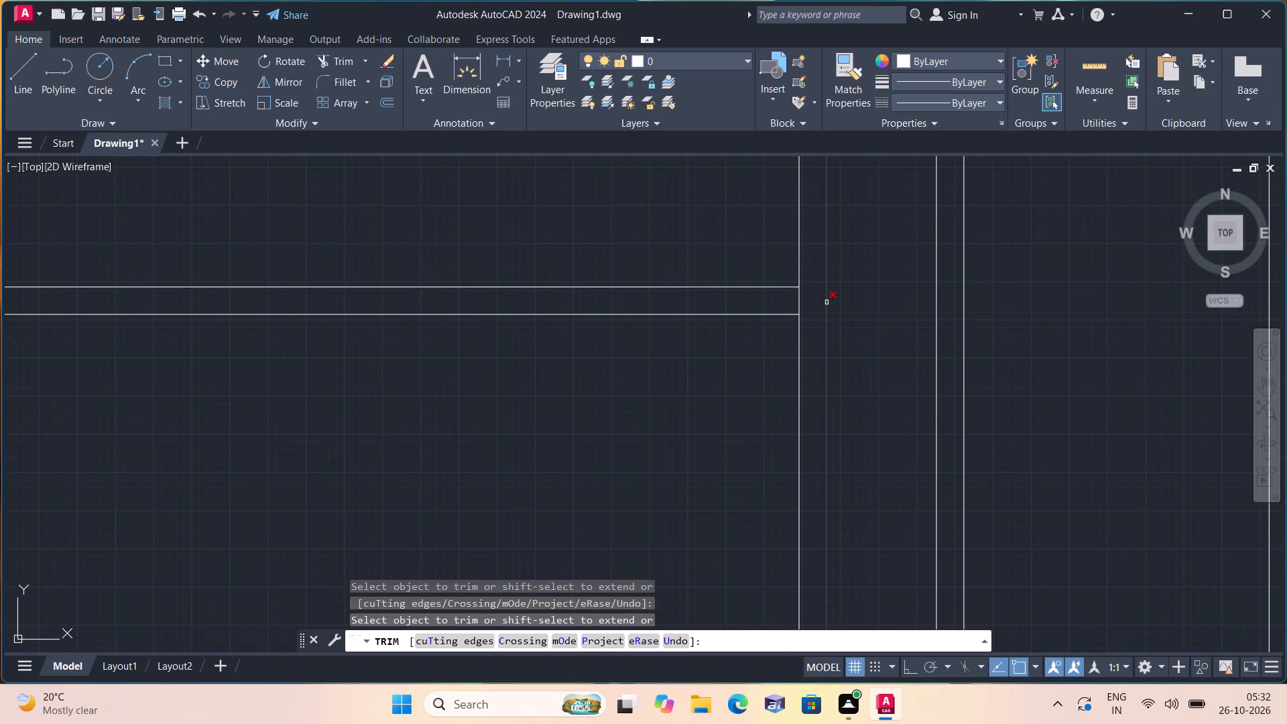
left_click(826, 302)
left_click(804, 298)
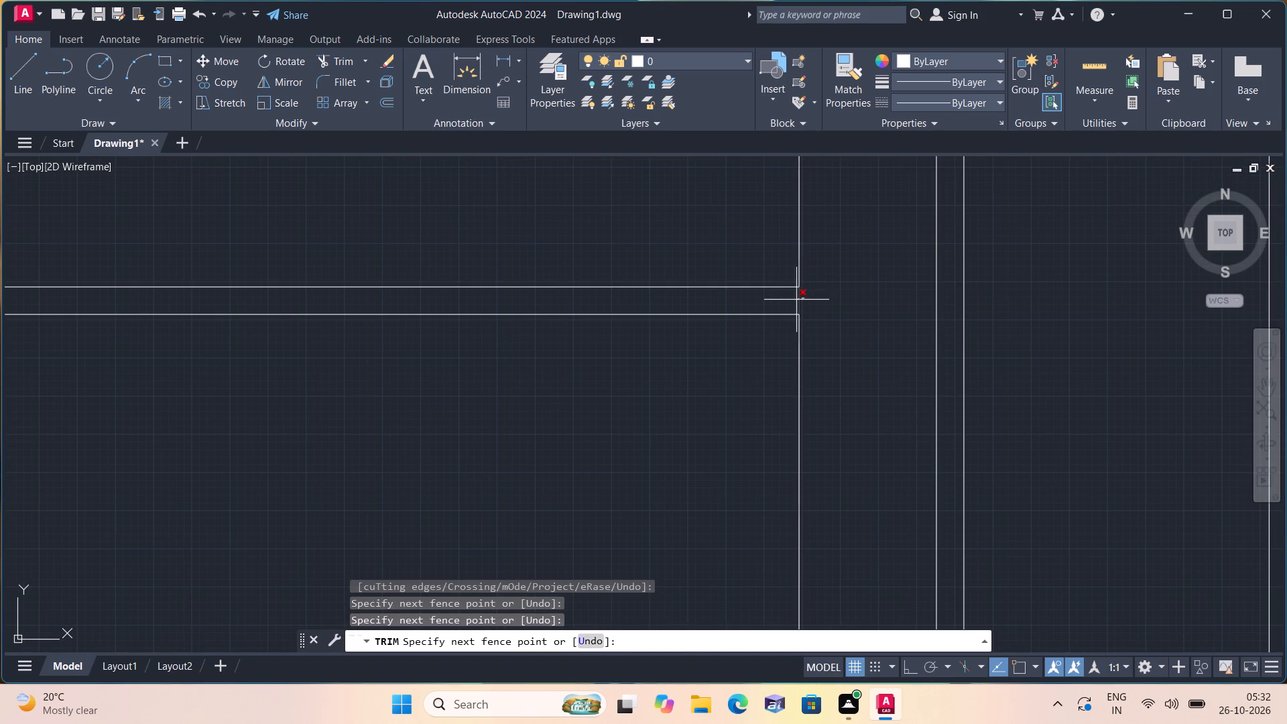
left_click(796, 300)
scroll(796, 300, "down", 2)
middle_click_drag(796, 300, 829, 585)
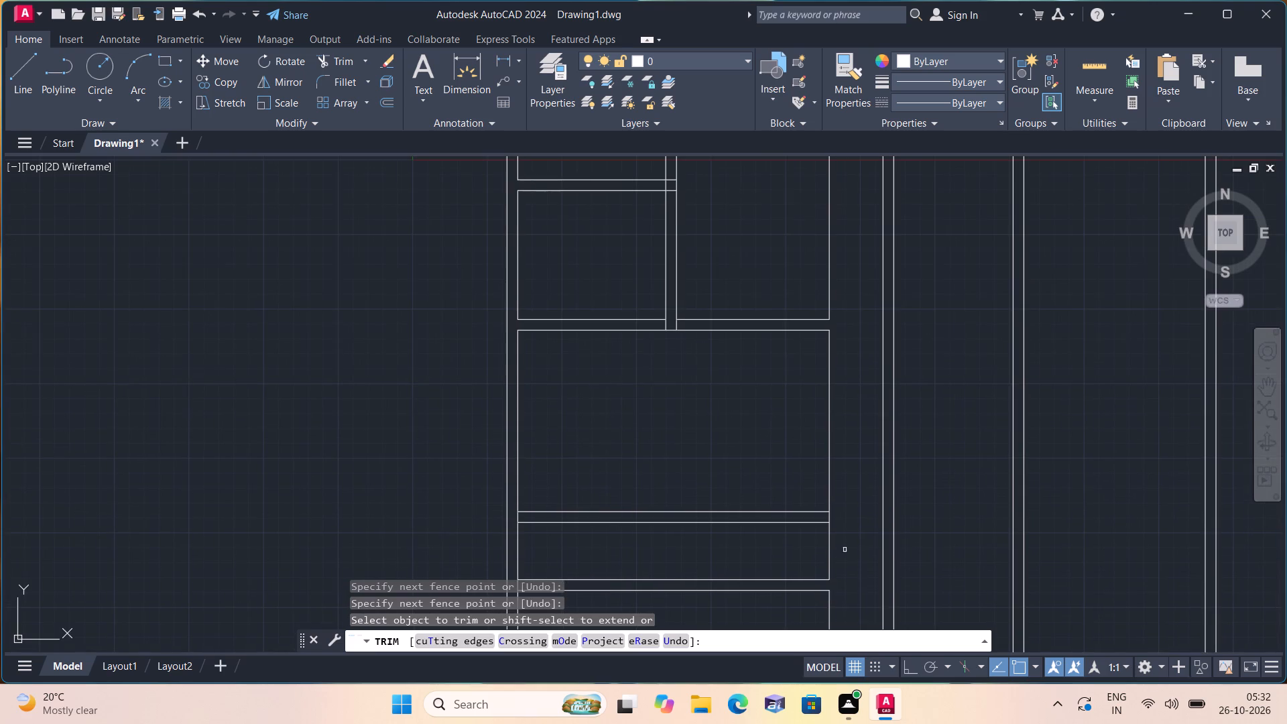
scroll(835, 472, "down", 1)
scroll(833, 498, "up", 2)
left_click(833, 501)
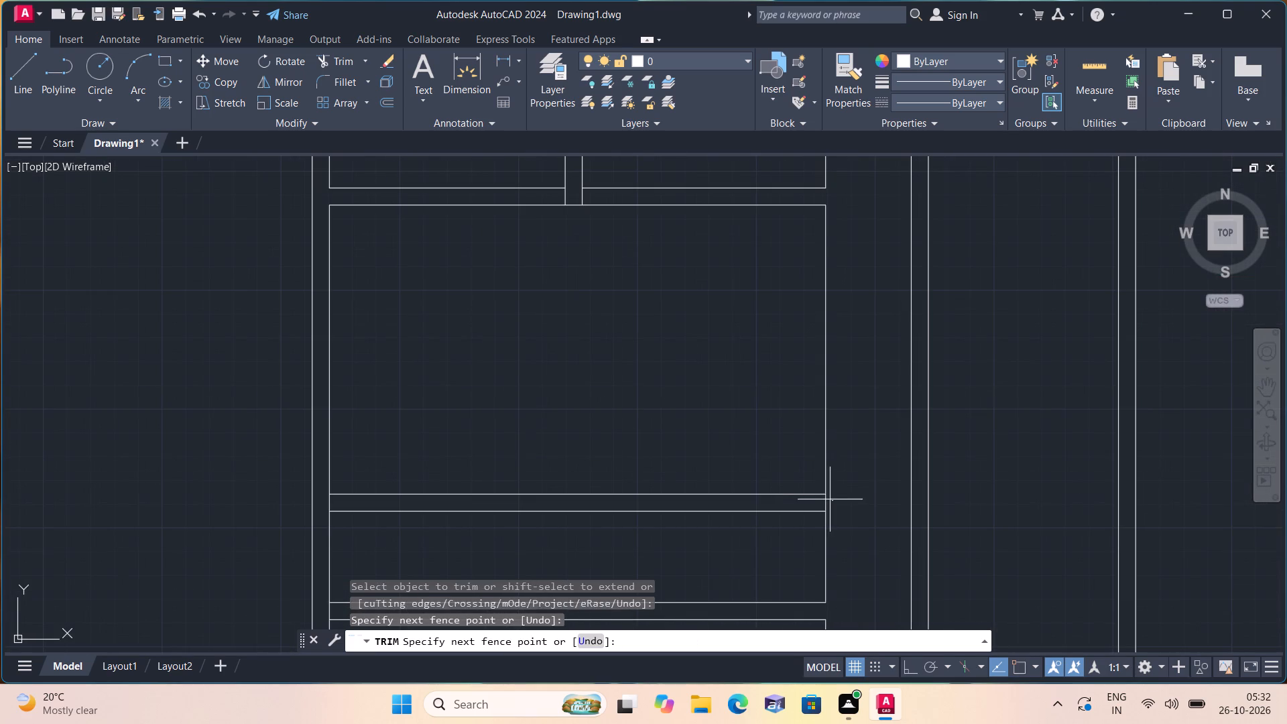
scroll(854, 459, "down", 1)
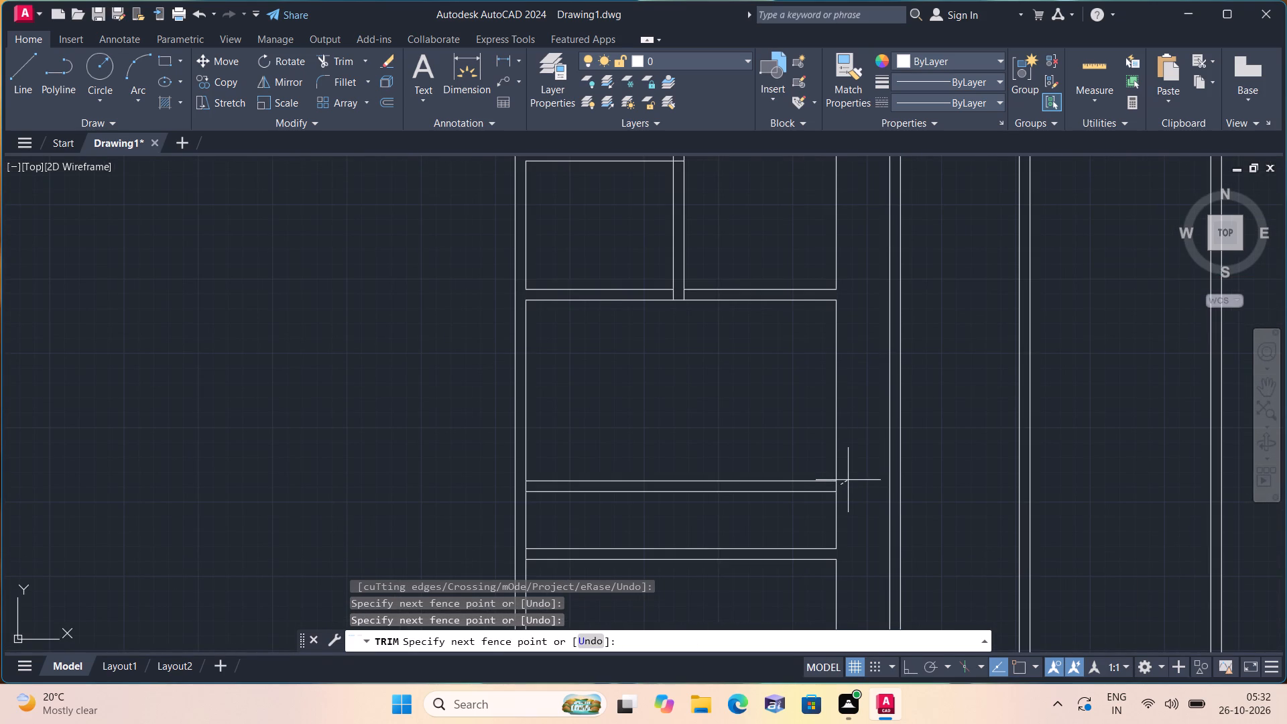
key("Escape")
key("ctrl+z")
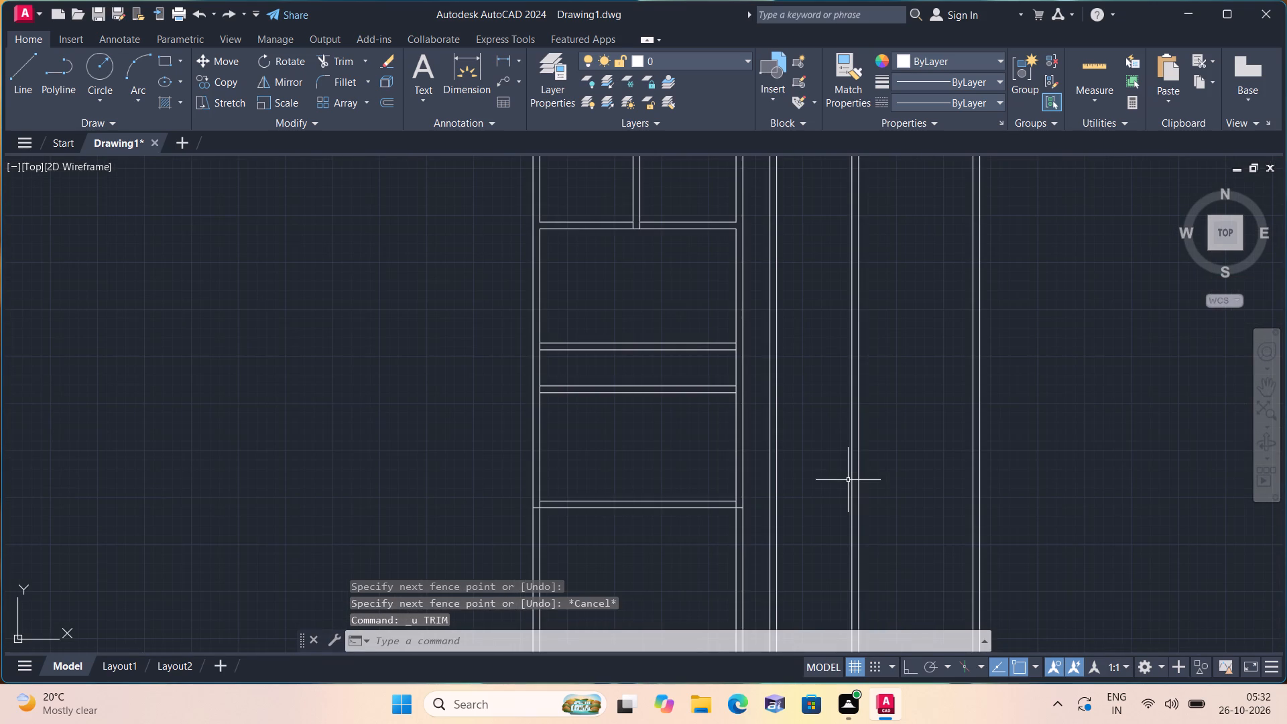
Trim off all four vertical wall lines of the left block below its bottom wall.
type("trim")
key("space")
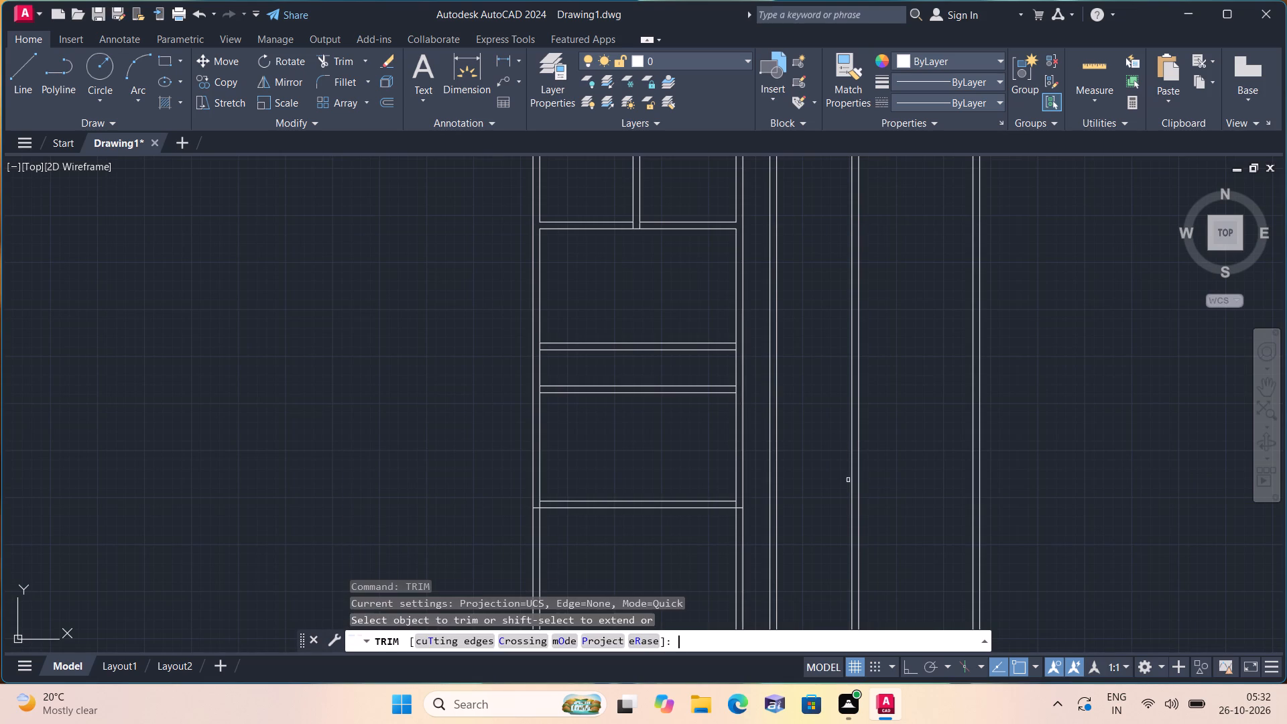
scroll(751, 410, "down", 1)
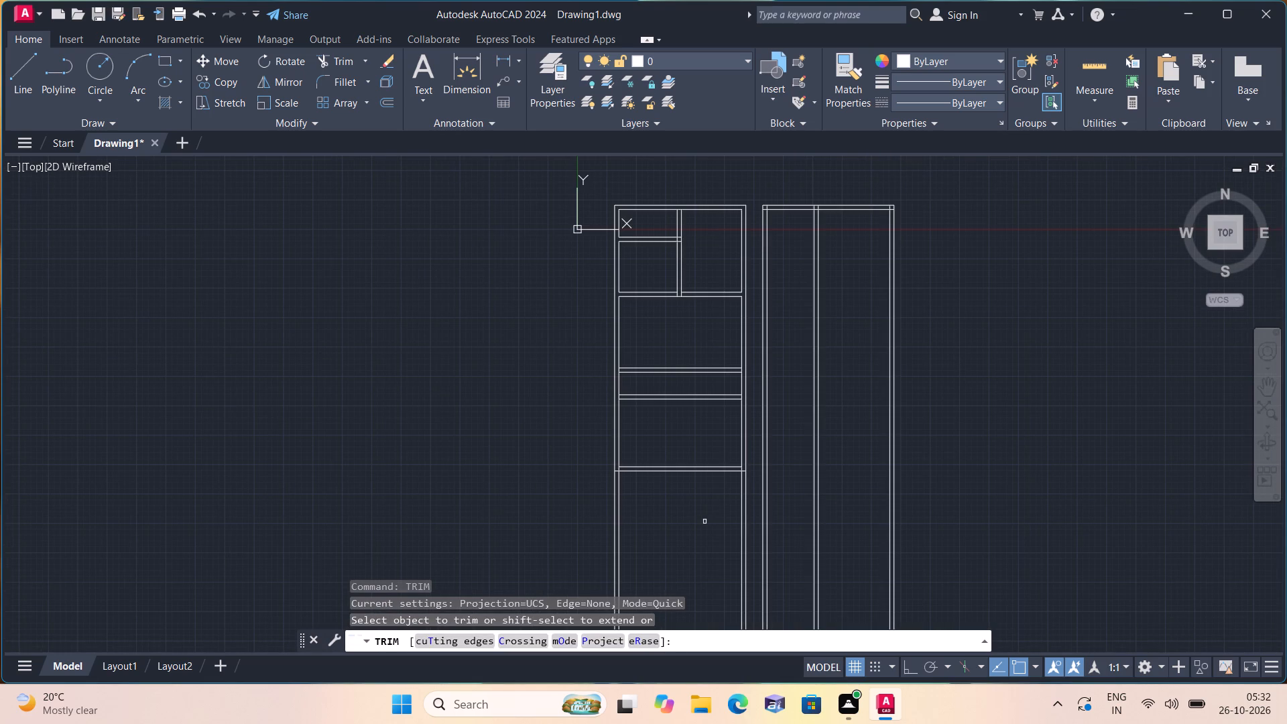
middle_click_drag(696, 485, 696, 470)
scroll(759, 484, "up", 2)
left_click(741, 477)
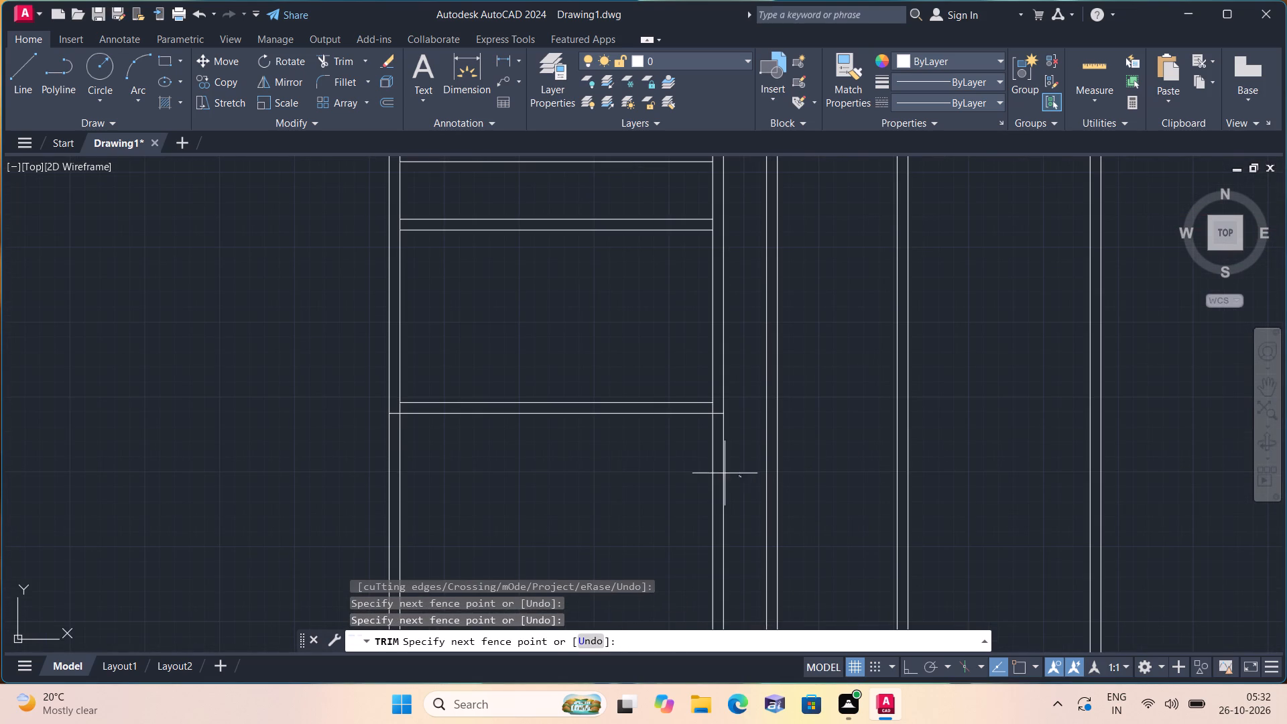
left_click(361, 452)
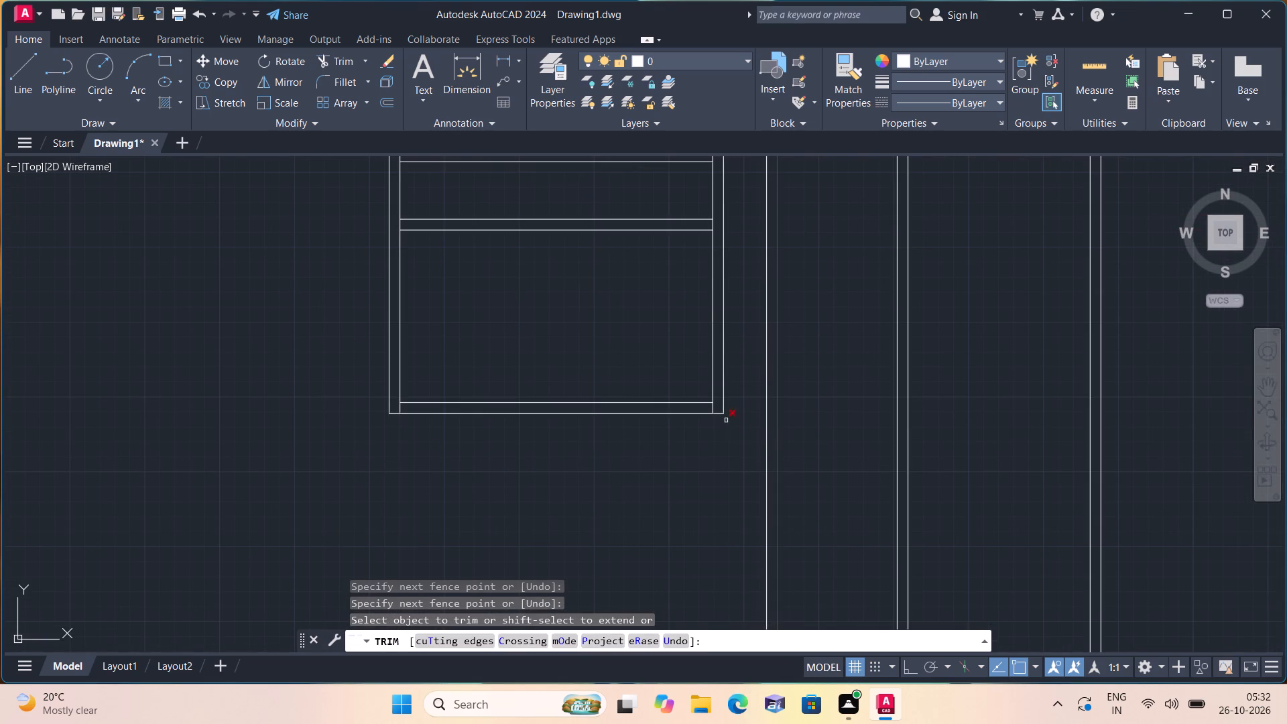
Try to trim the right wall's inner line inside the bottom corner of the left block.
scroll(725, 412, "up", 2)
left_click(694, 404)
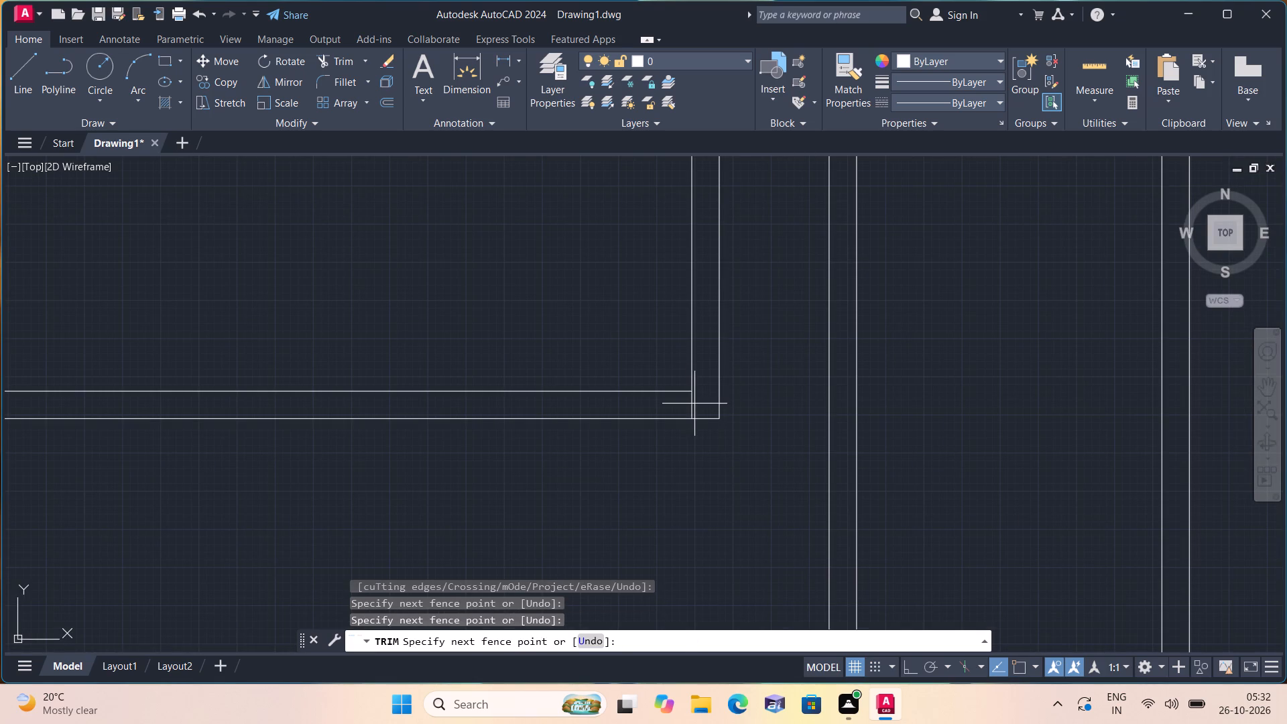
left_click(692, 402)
Trim the right wall's inner line across the two lower horizontal walls, and the left wall's inner line across the upper of them.
scroll(692, 402, "down", 1)
middle_click_drag(692, 402, 713, 599)
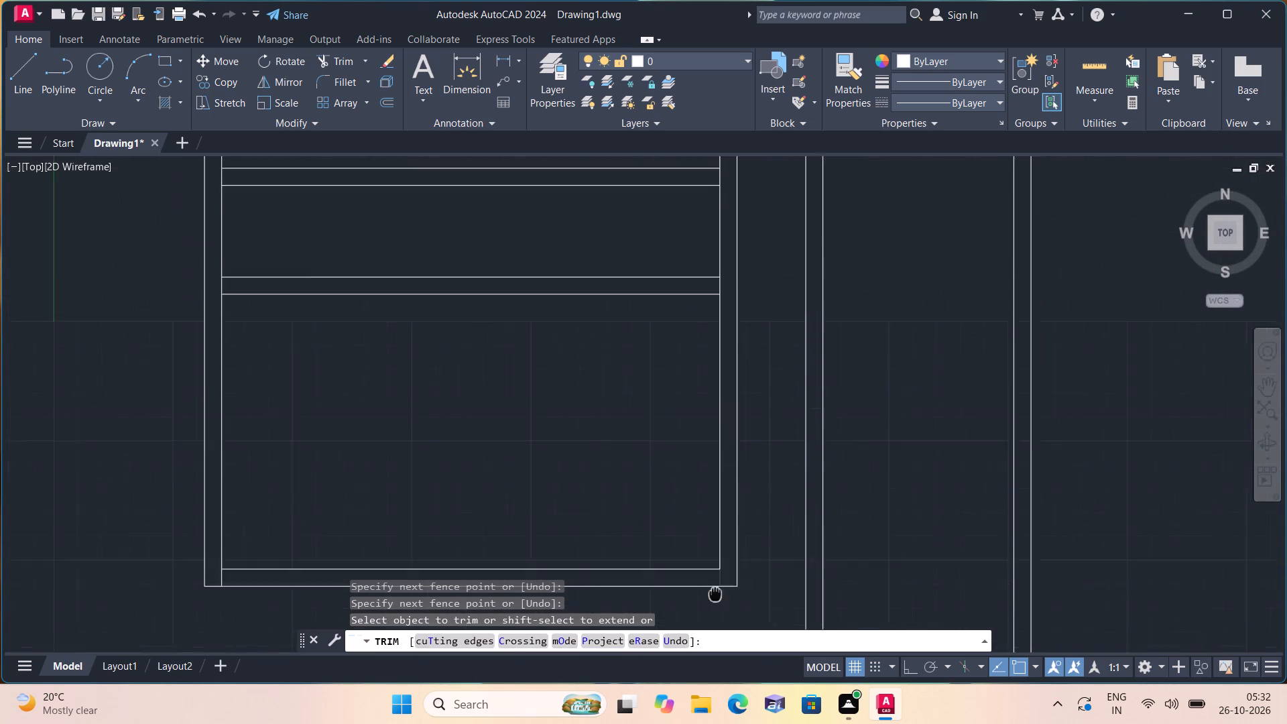
scroll(714, 599, "down", 1)
scroll(693, 410, "up", 2)
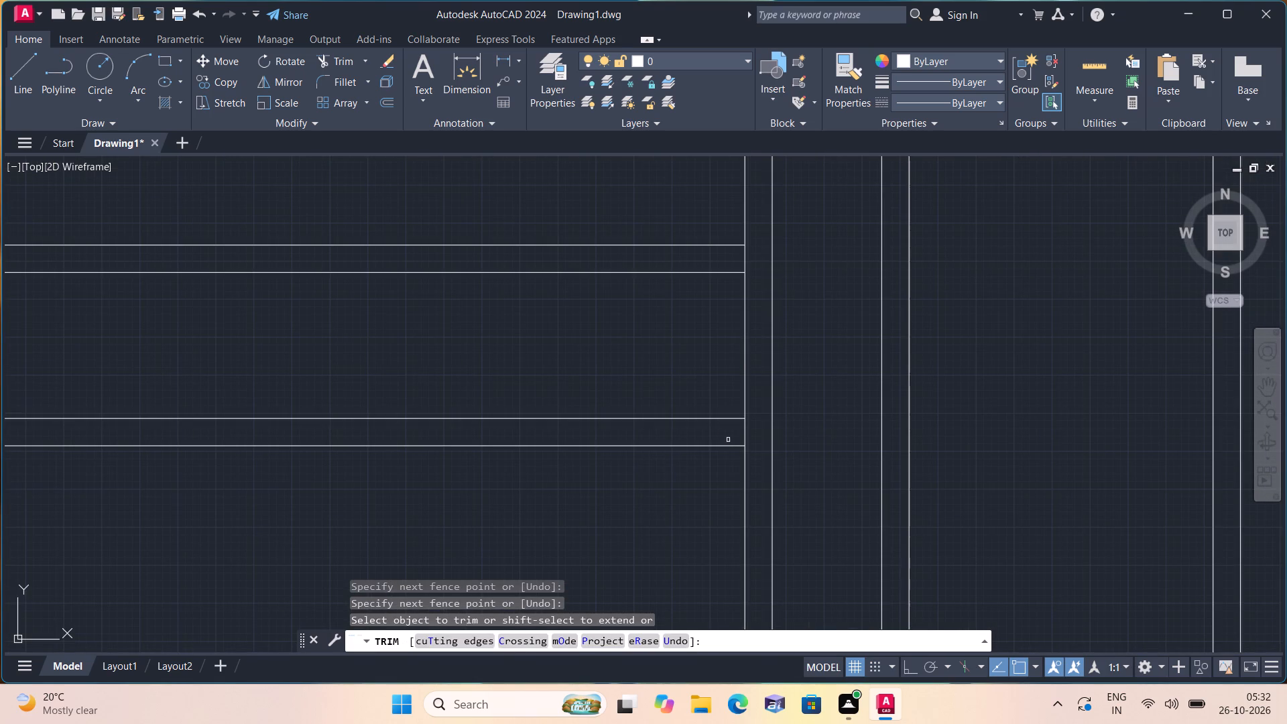
left_click(747, 432)
scroll(741, 428, "down", 2)
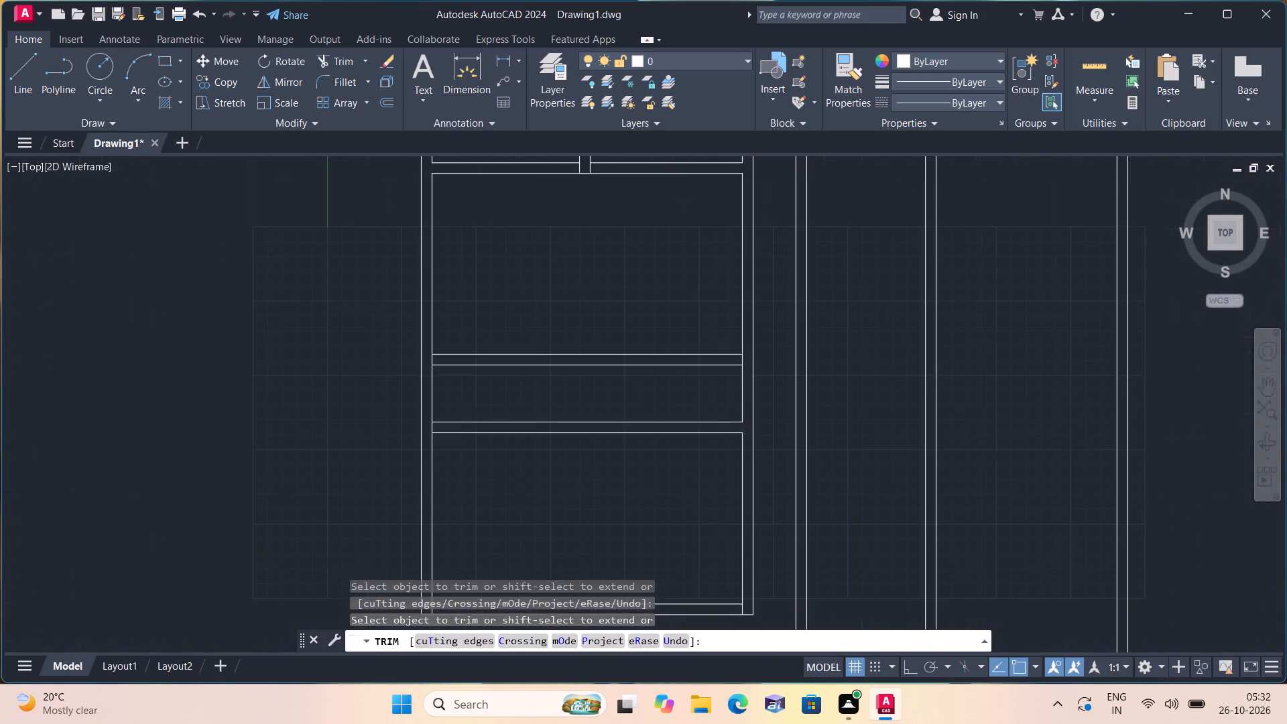
scroll(742, 322, "up", 1)
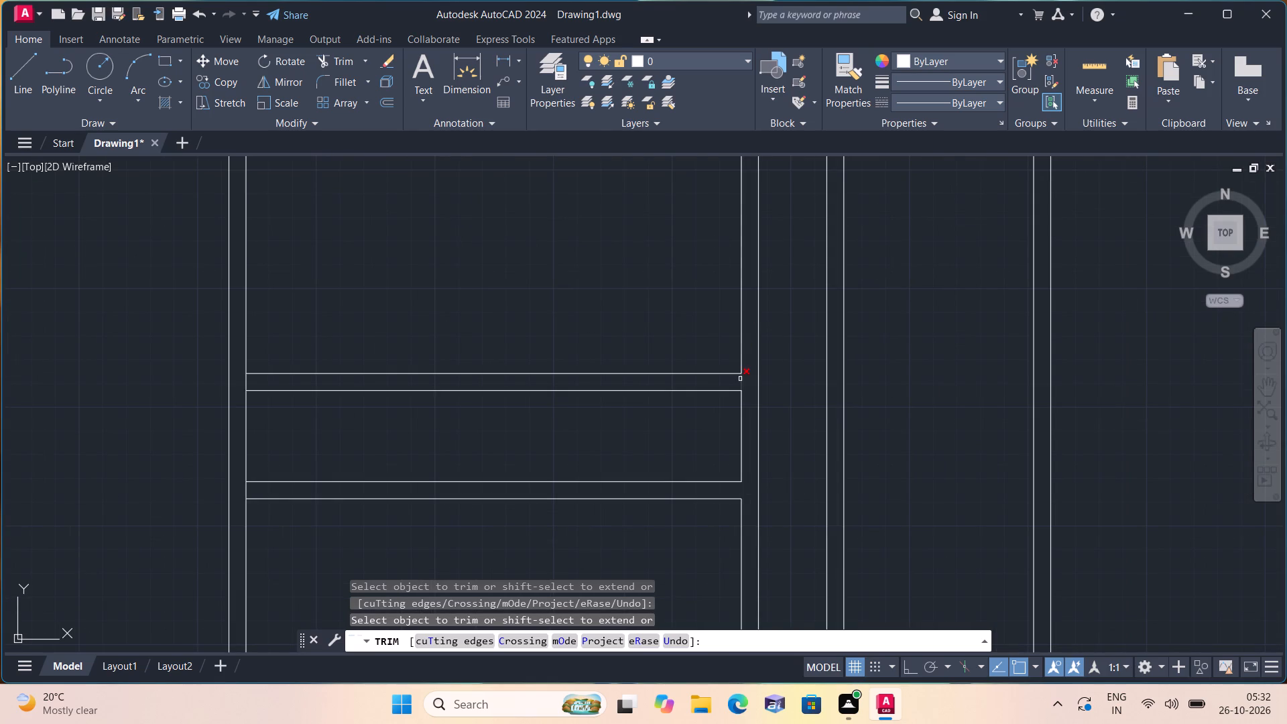
left_click(741, 379)
scroll(741, 379, "down", 1)
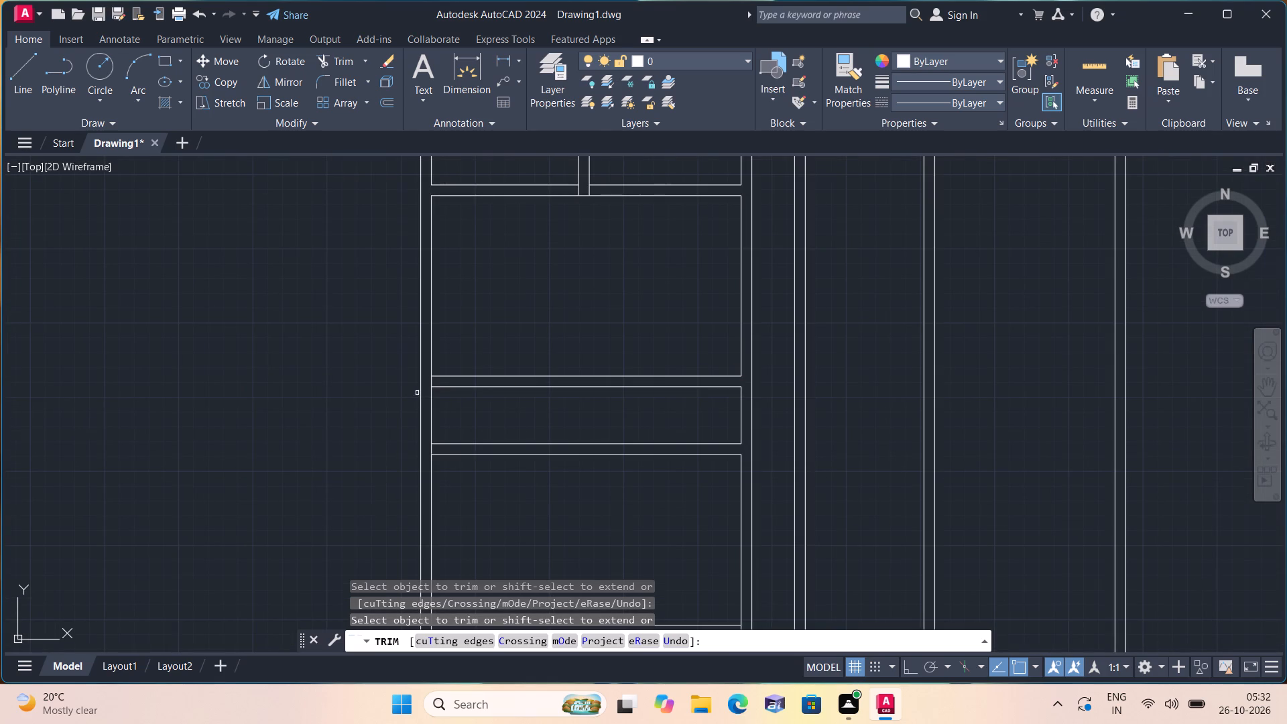
scroll(432, 381, "up", 1)
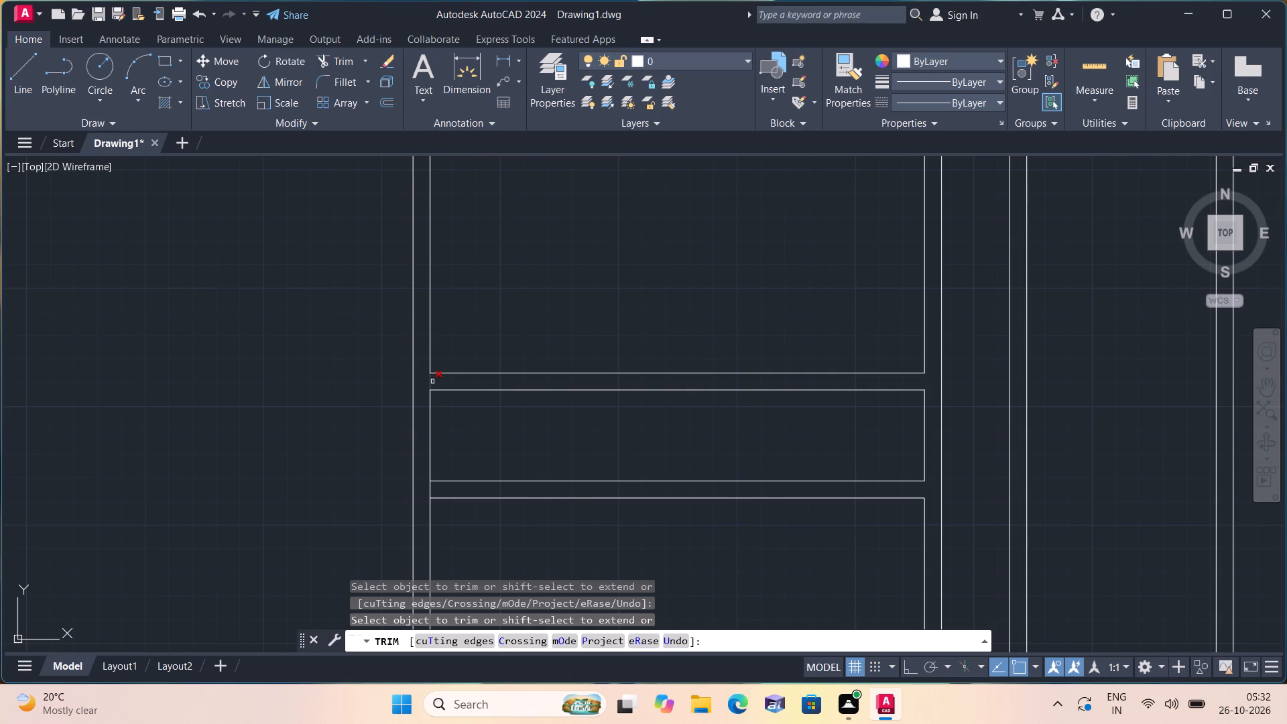
scroll(432, 381, "down", 1)
left_click(432, 381)
scroll(432, 381, "down", 2)
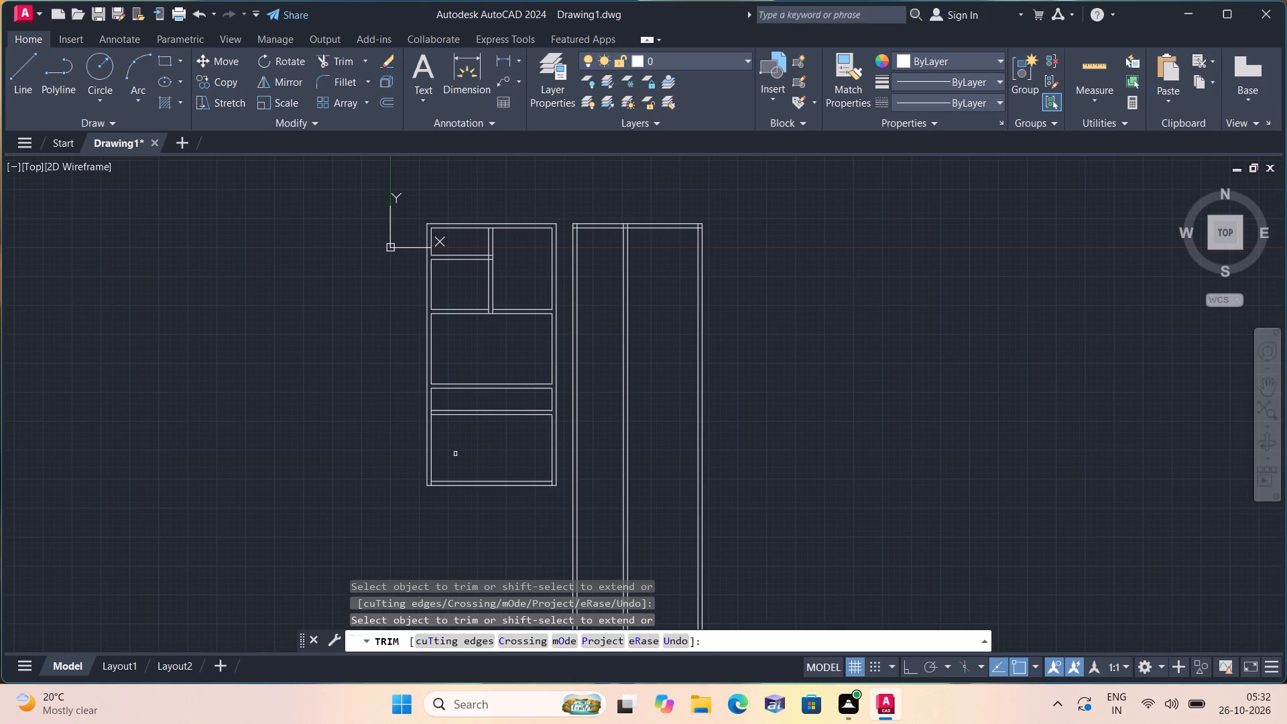
key("space")
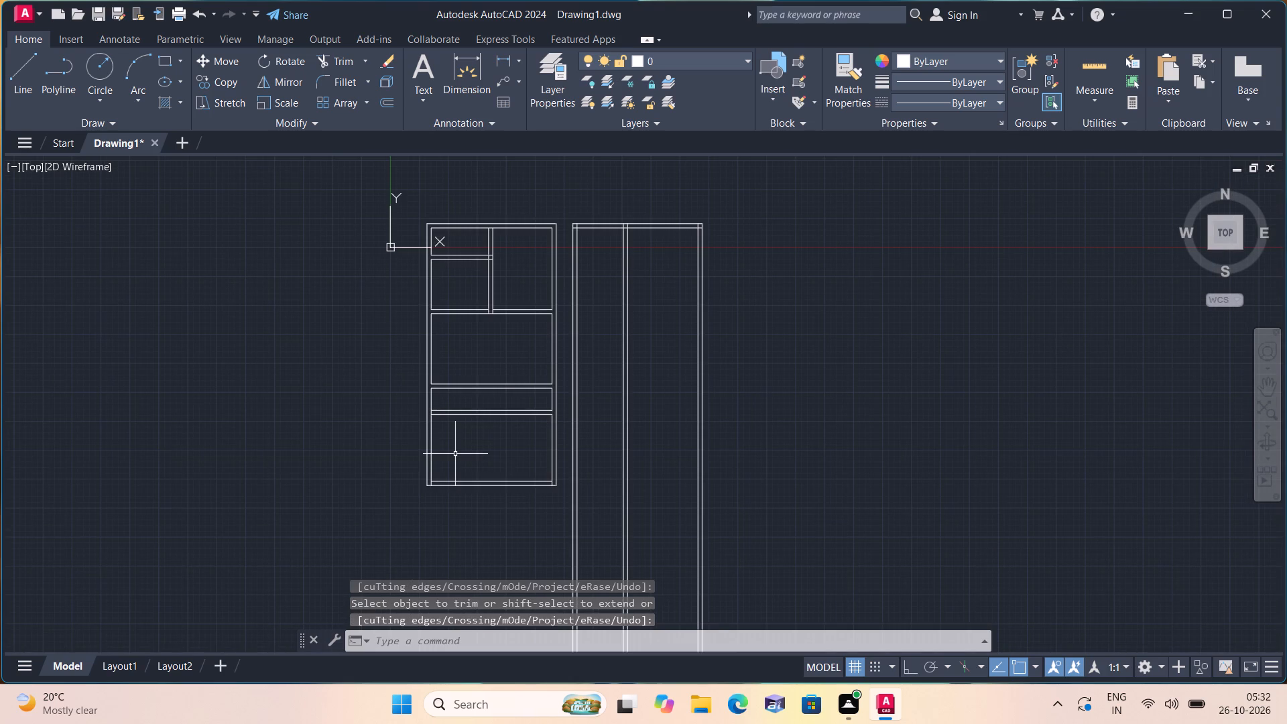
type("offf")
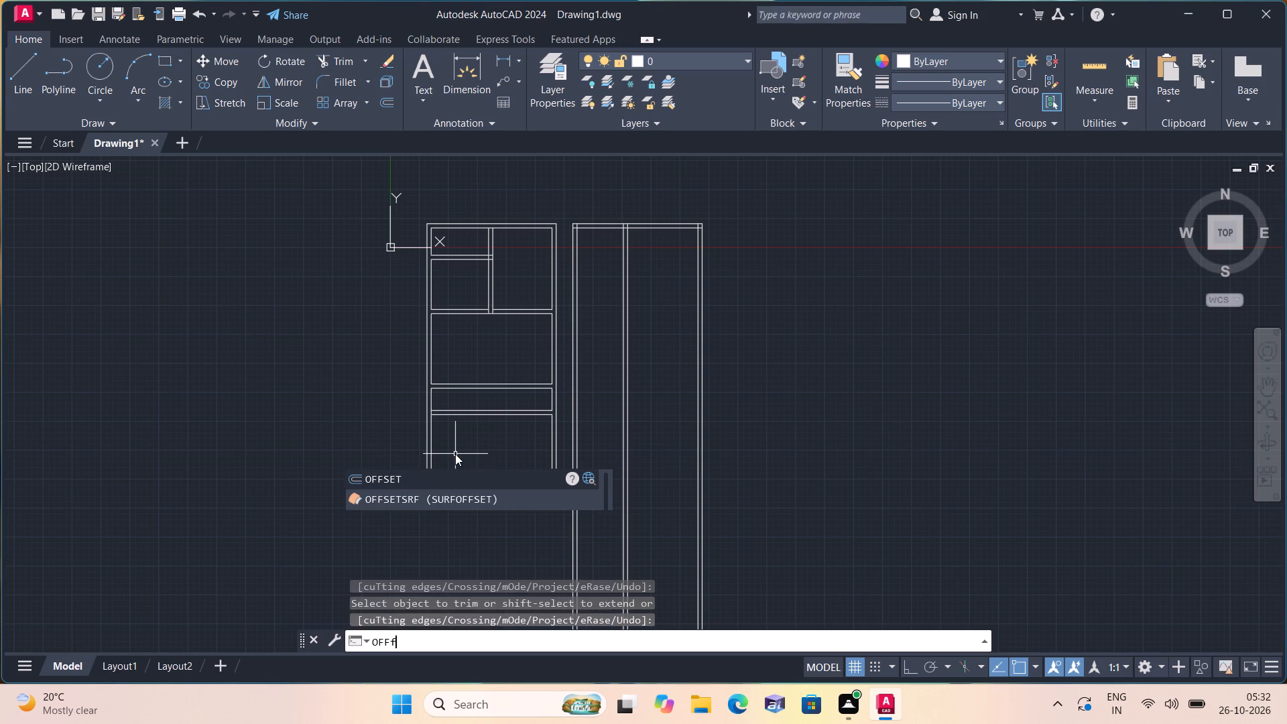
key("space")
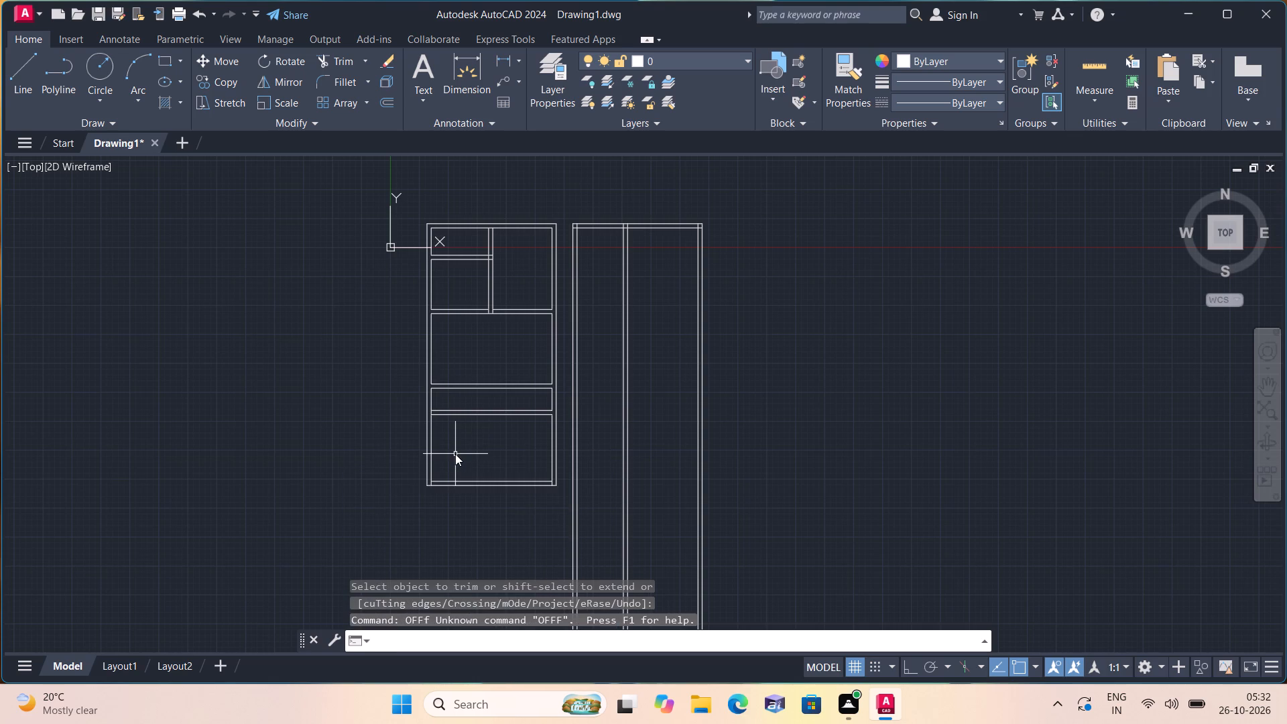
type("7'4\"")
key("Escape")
Offset the right wall's inner line 7'4" into the narrow room between the two lower horizontal walls.
type("off")
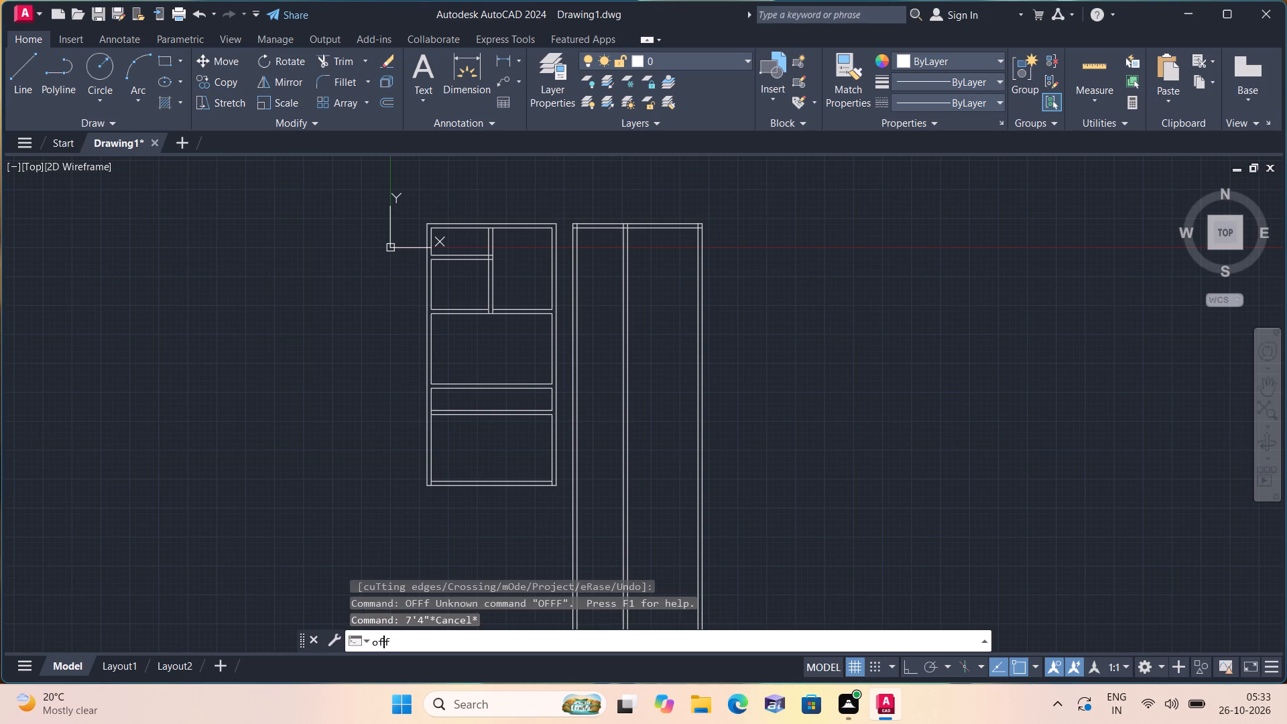
key("space")
type("7'")
key("4")
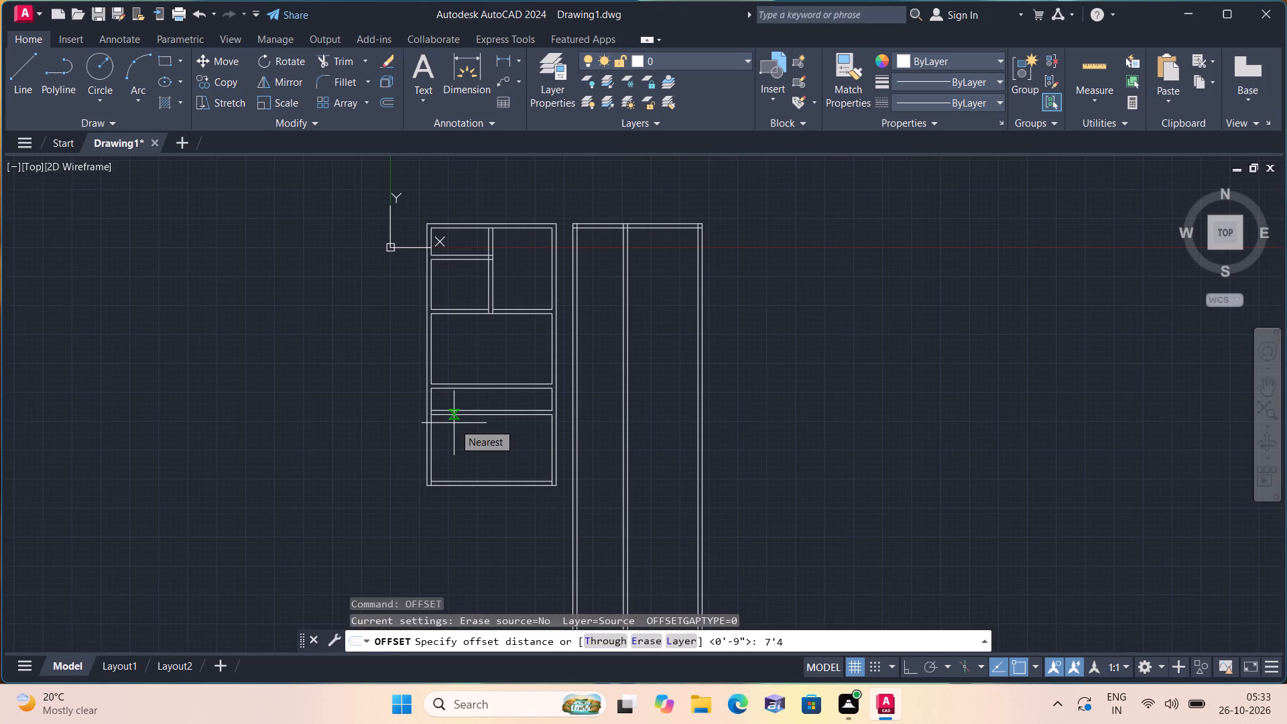
key("shift+quotedbl")
key("space")
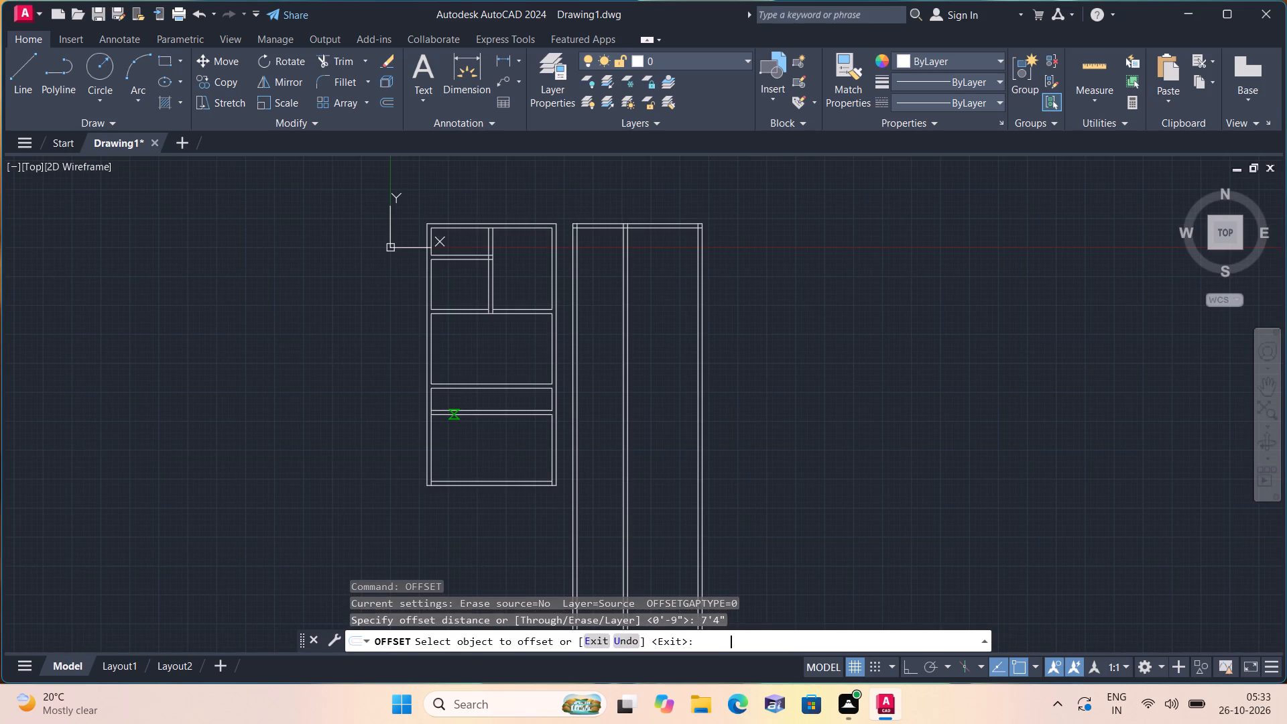
scroll(562, 400, "up", 1)
left_click(544, 395)
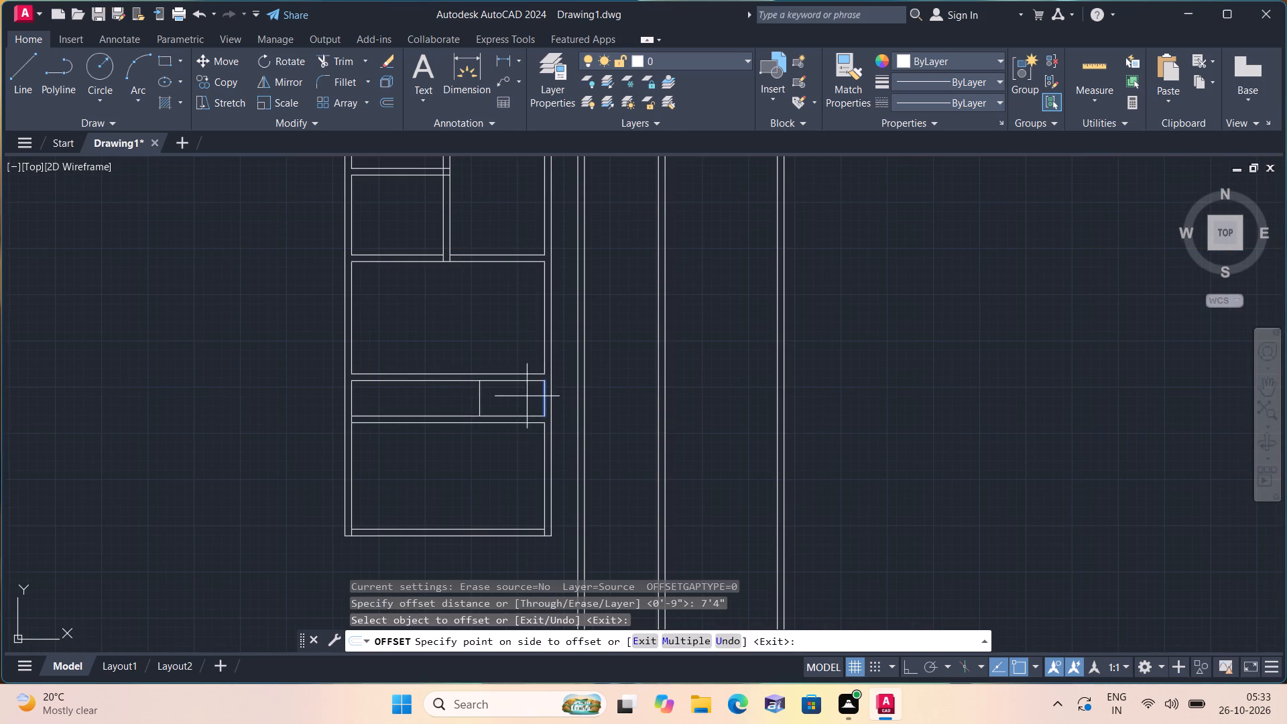
left_click(434, 404)
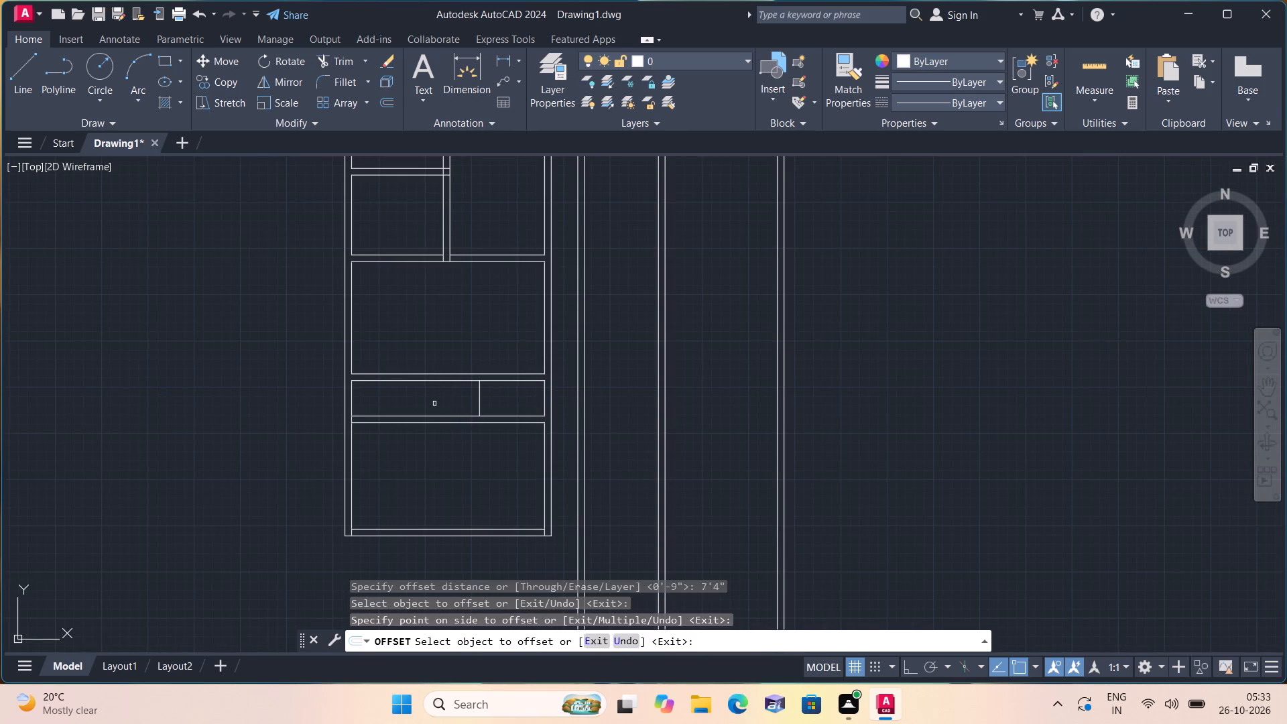
key("space")
Offset the narrow room's new partition line 9" toward the left wall to give the partition its thickness.
key("space")
type("9\"")
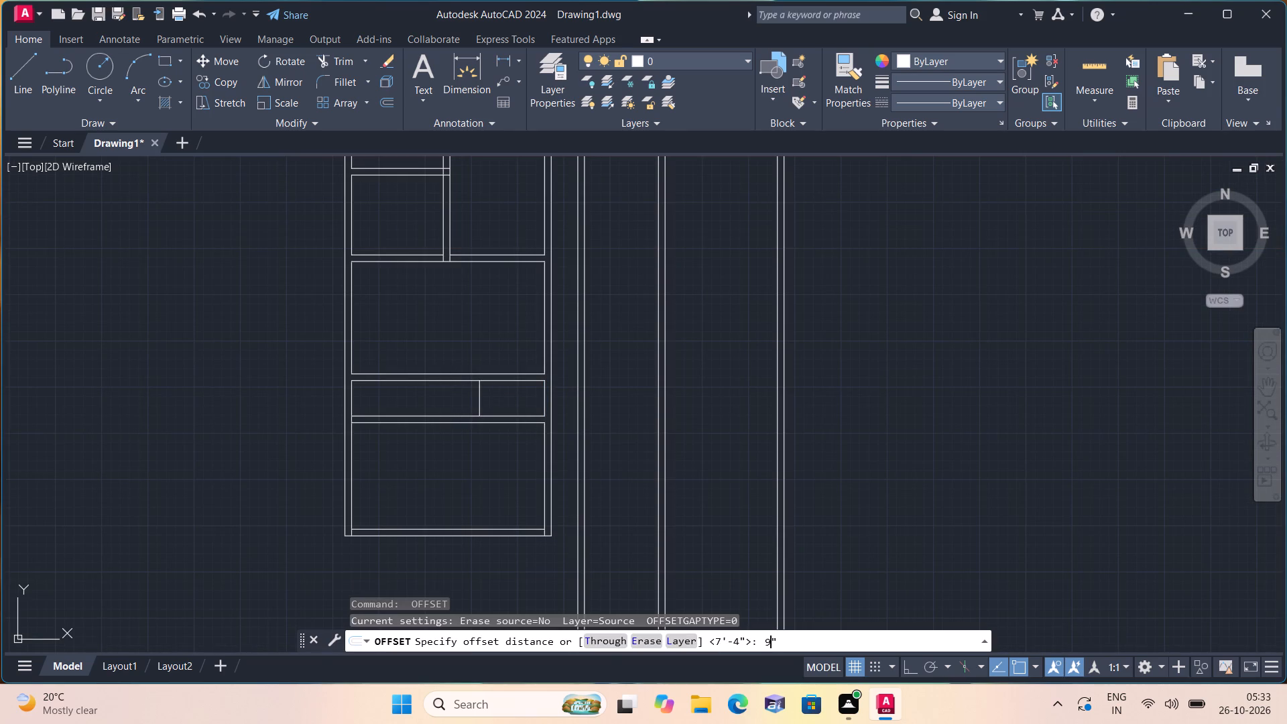
key("space")
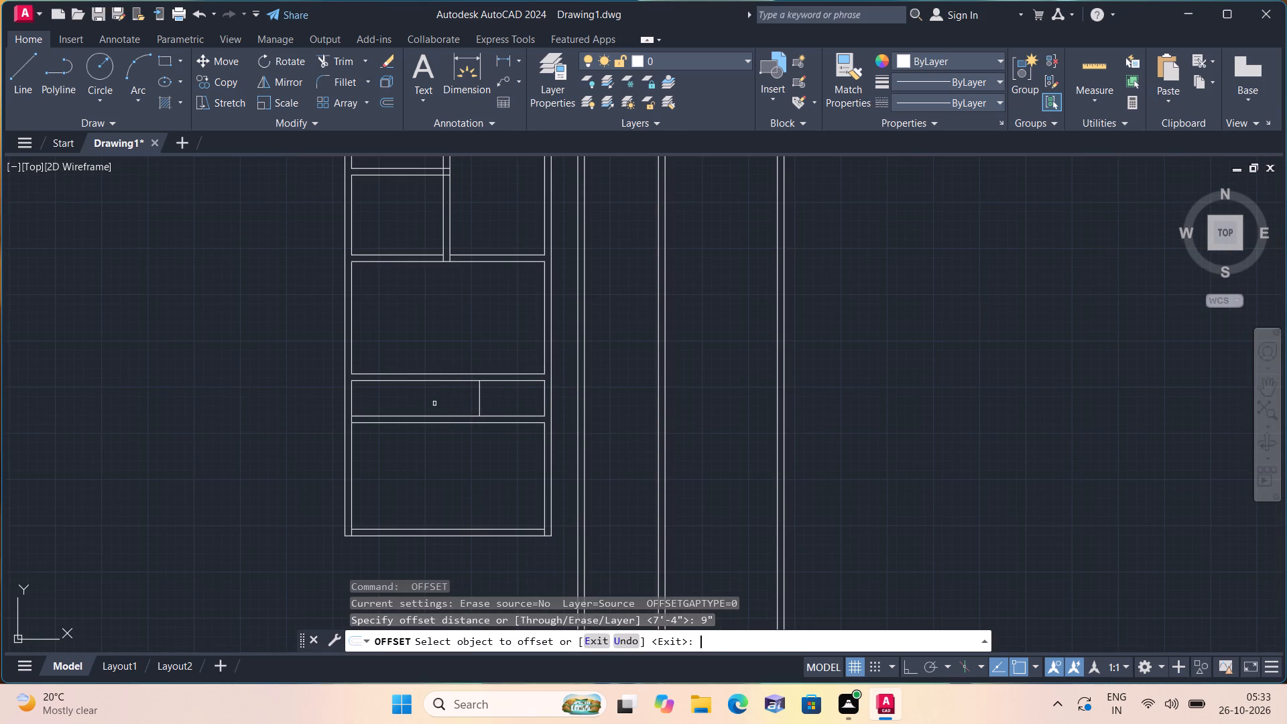
left_click(475, 390)
left_click(478, 394)
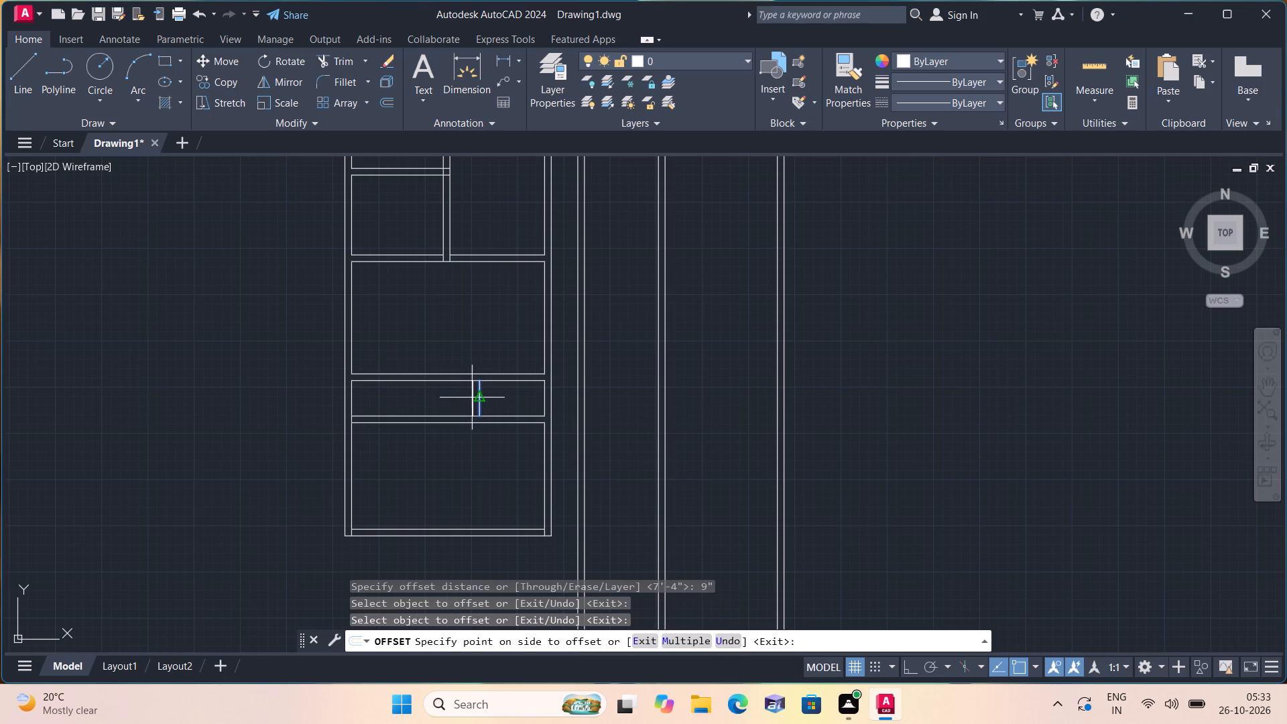
left_click(458, 404)
middle_click_drag(457, 404, 511, 407)
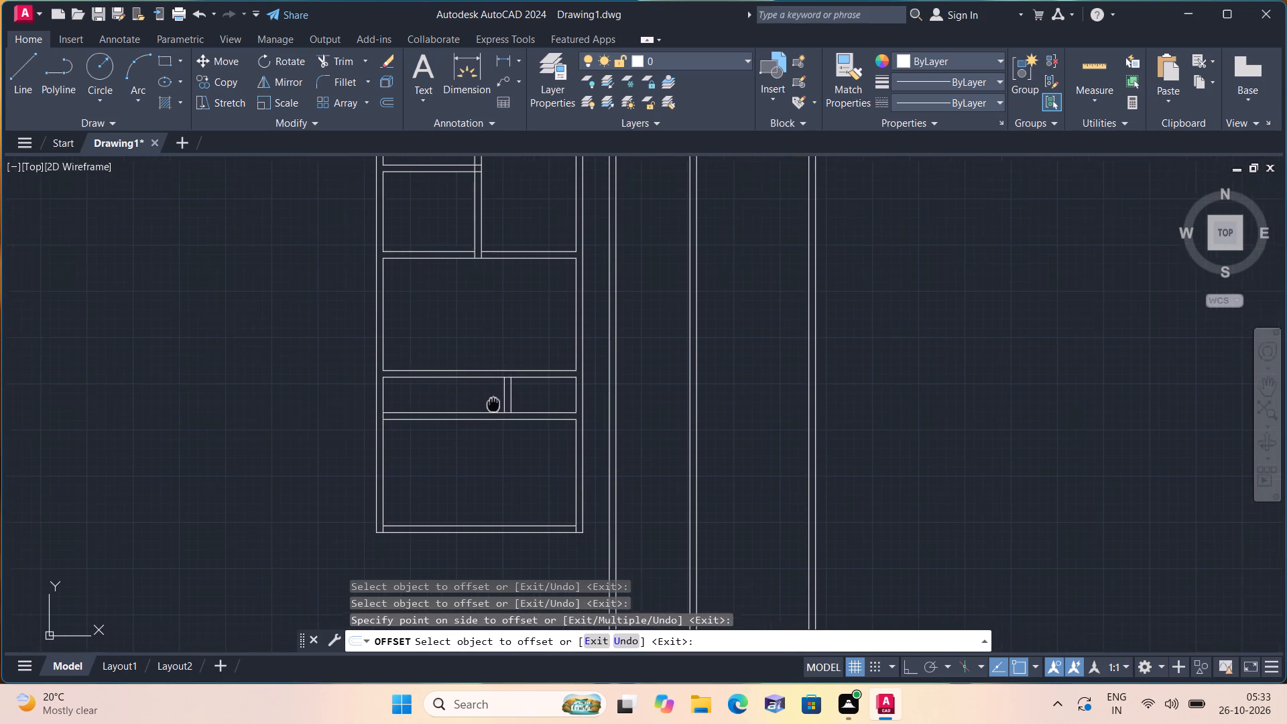
middle_click_drag(511, 407, 541, 426)
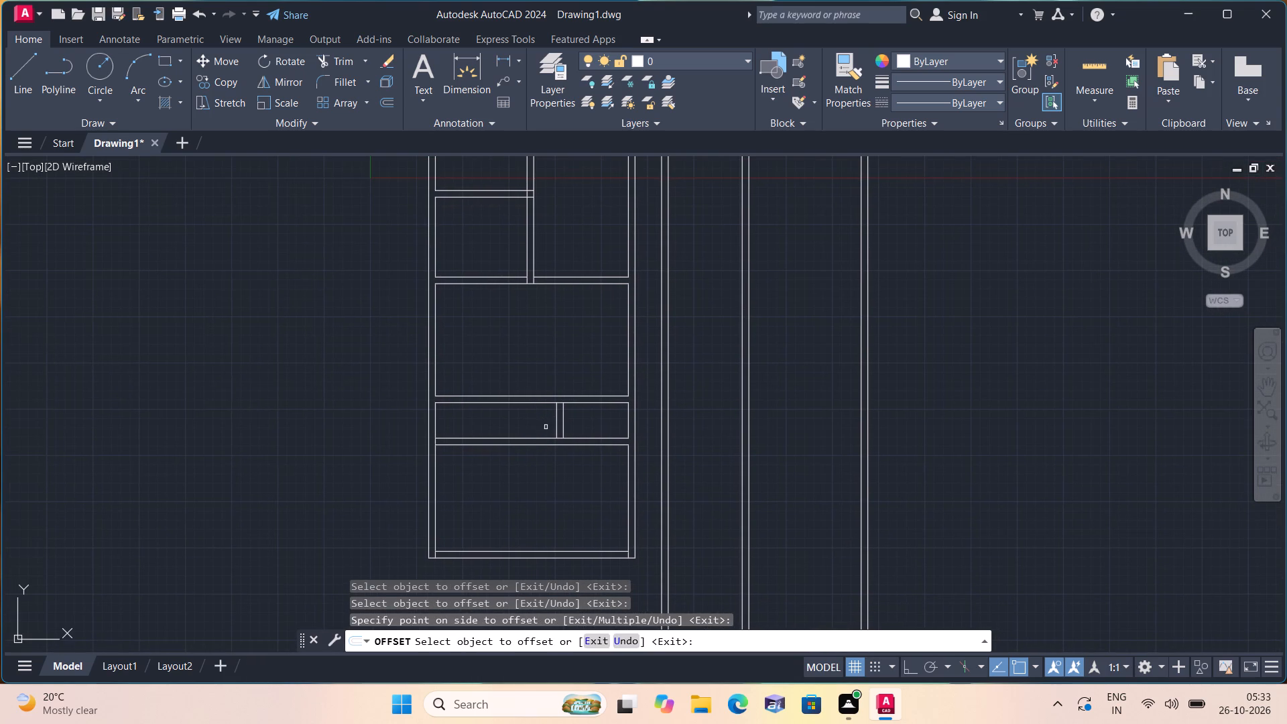
key("space")
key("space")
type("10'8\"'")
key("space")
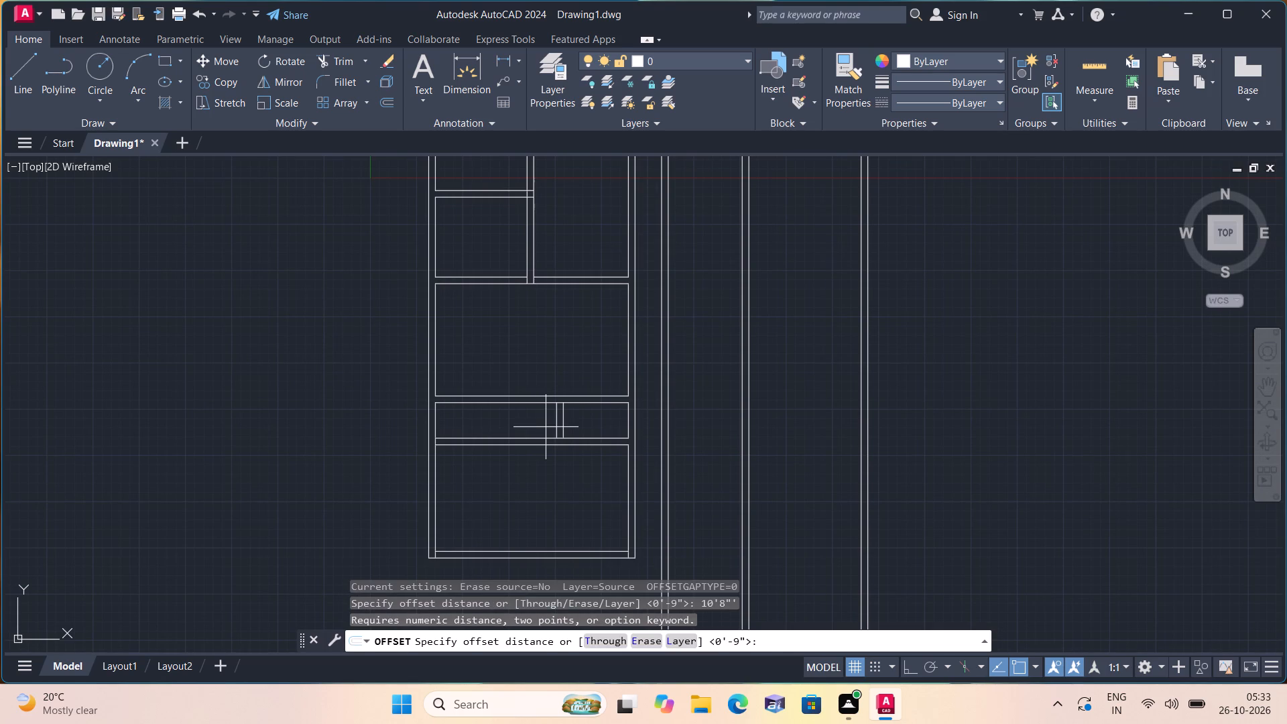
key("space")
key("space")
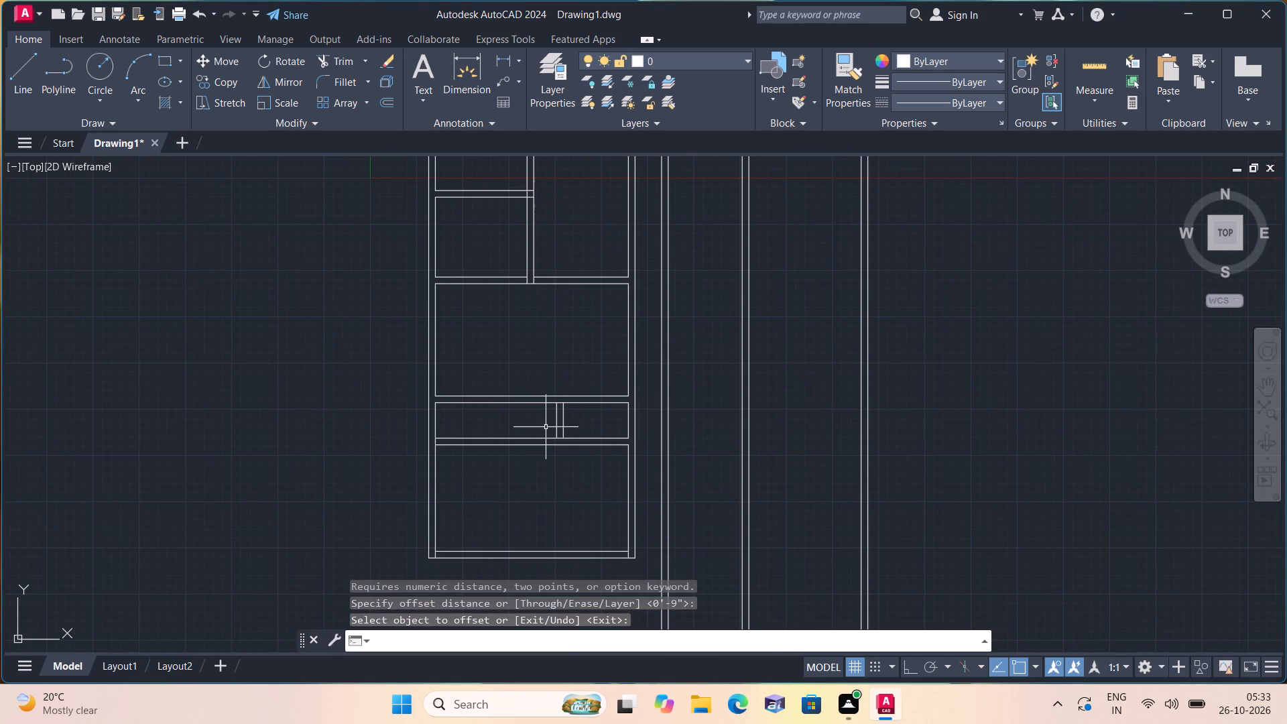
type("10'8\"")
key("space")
Offset the right wall's inner line 10'8" into the bottom room of the left block.
key("space")
type("10'8")
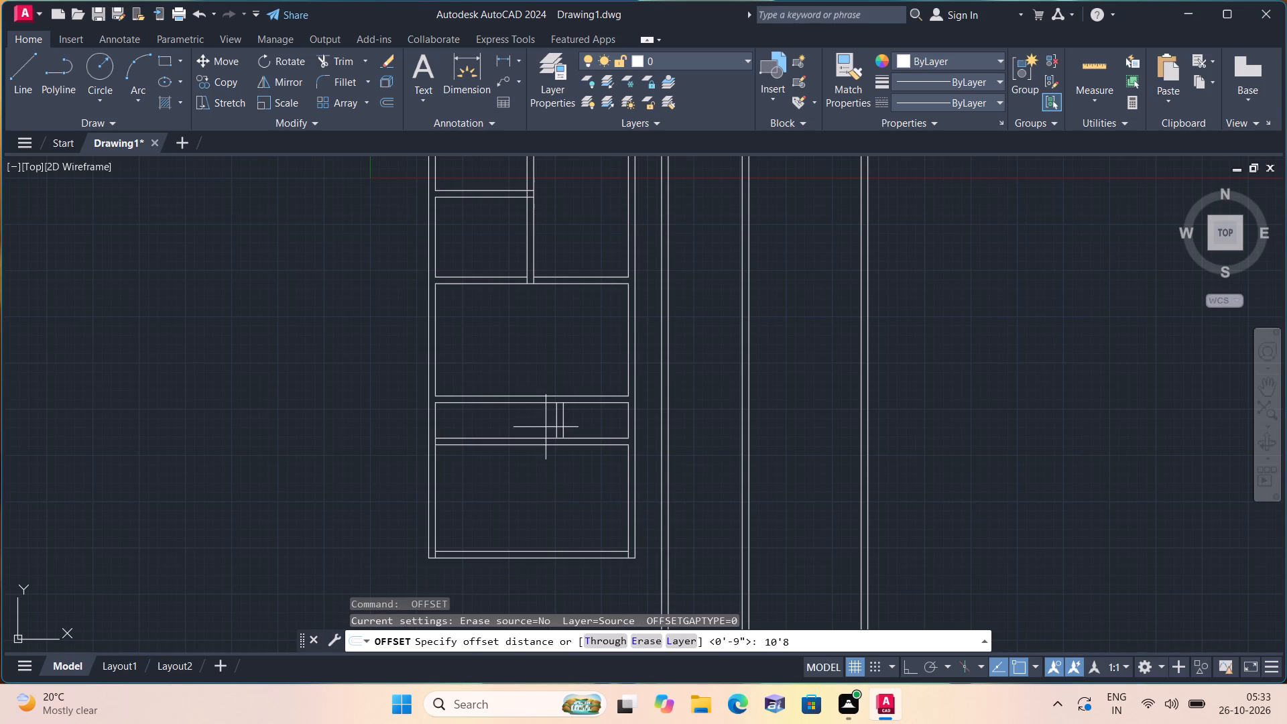
key("shift+quotedbl")
key("space")
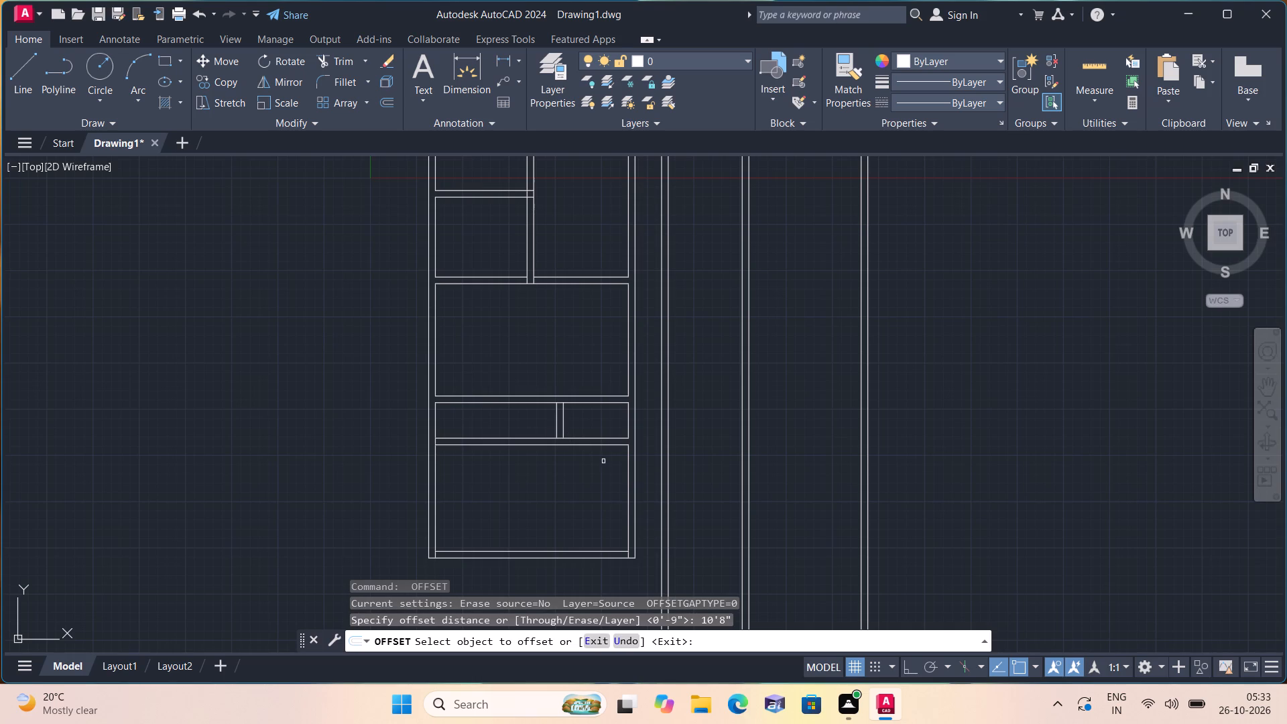
left_click(626, 486)
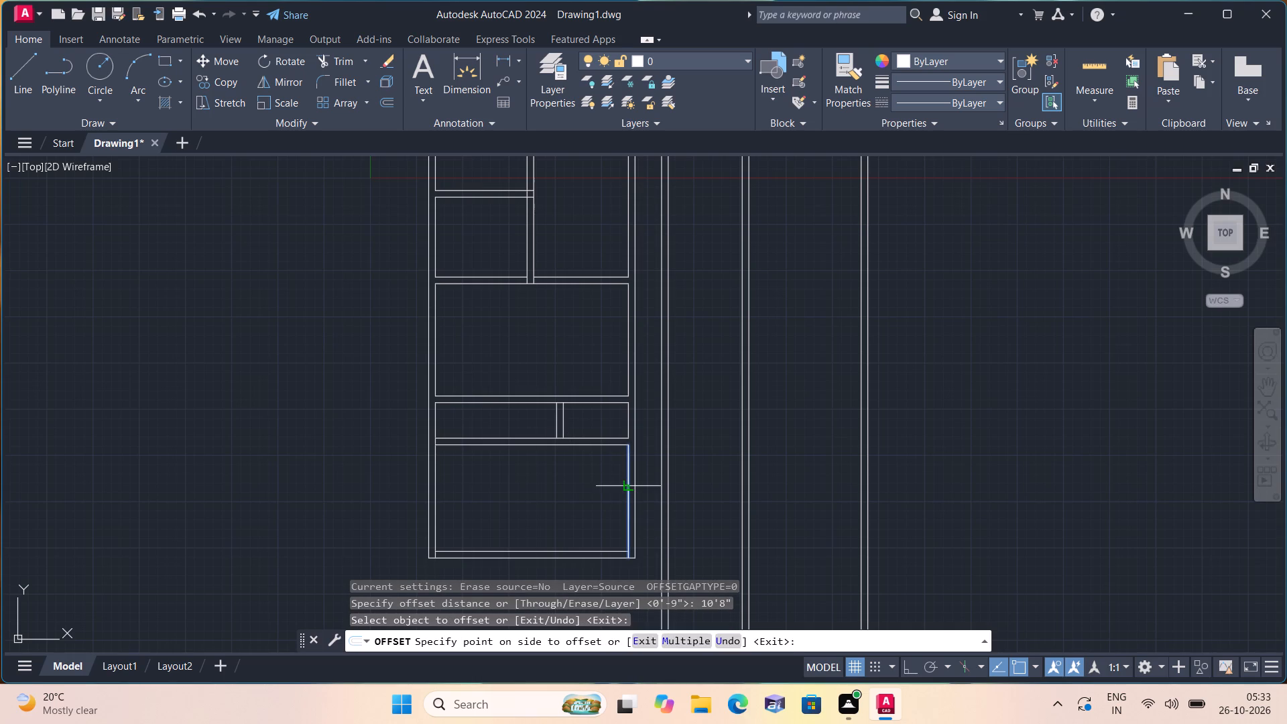
left_click(477, 498)
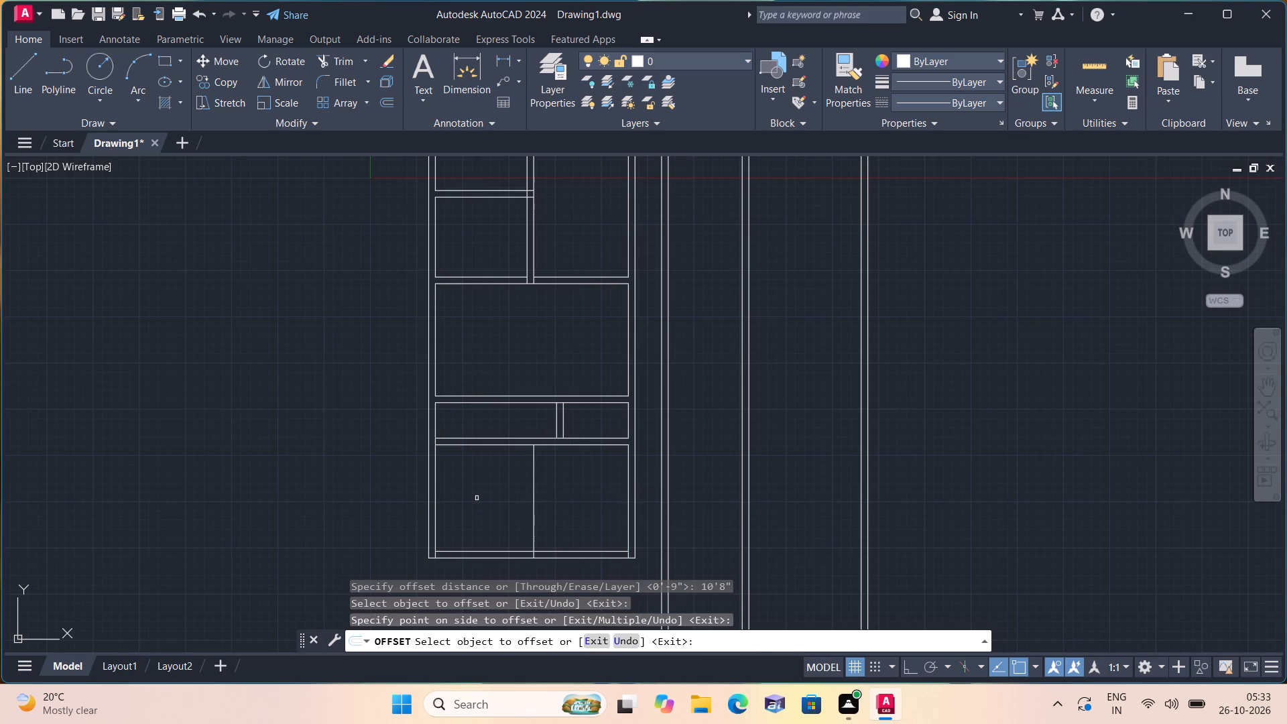
key("space")
Offset the bottom room's new partition line 9" toward the left wall to form the partition wall.
key("space")
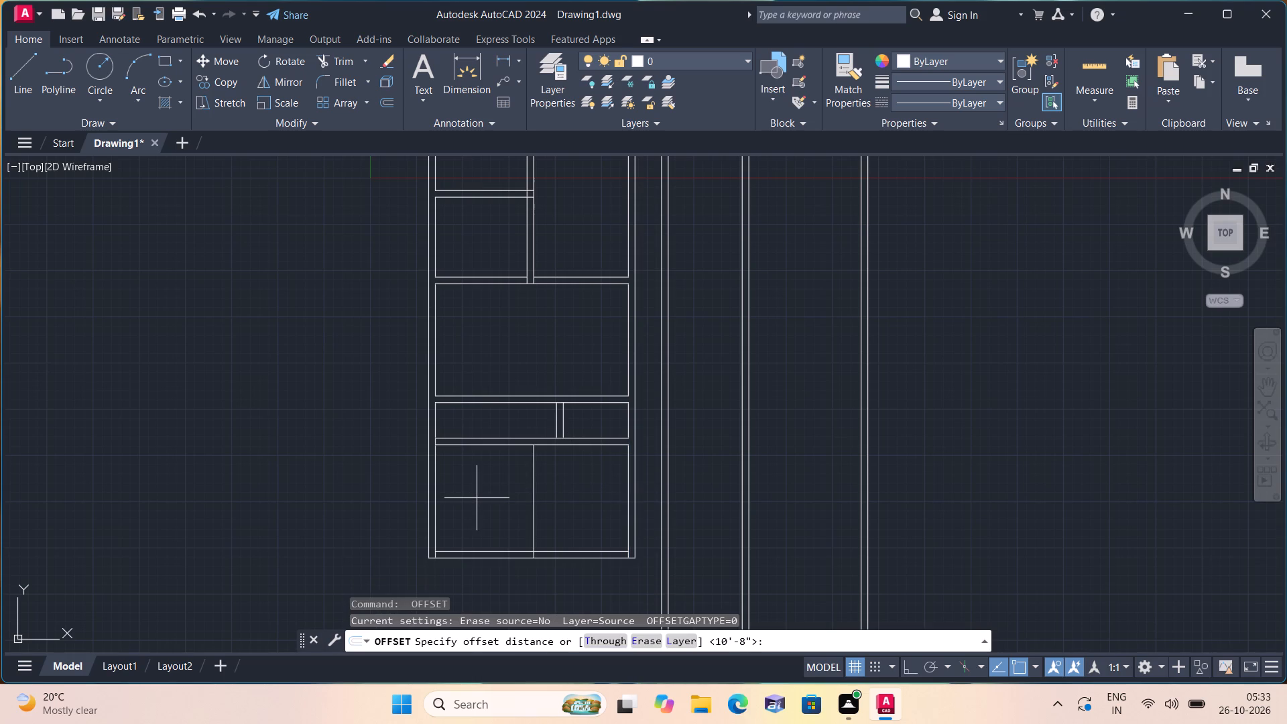
type("9\"")
key("space")
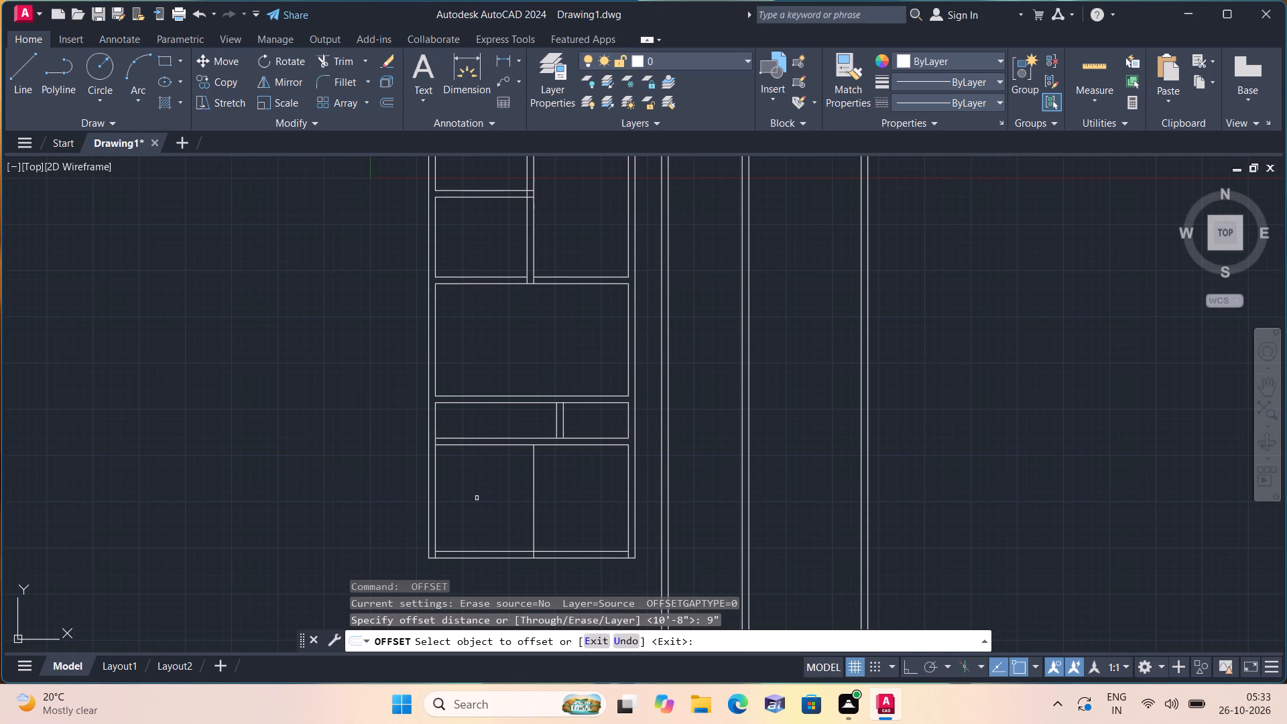
left_click(534, 479)
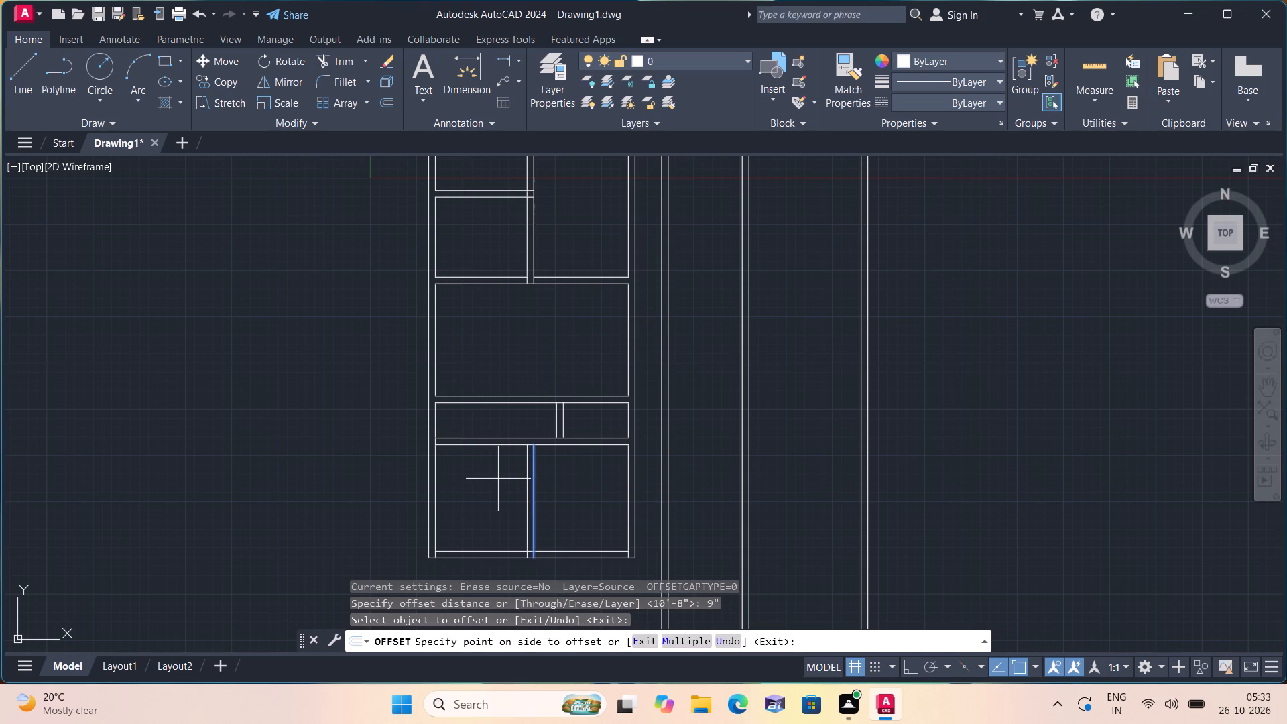
left_click(498, 479)
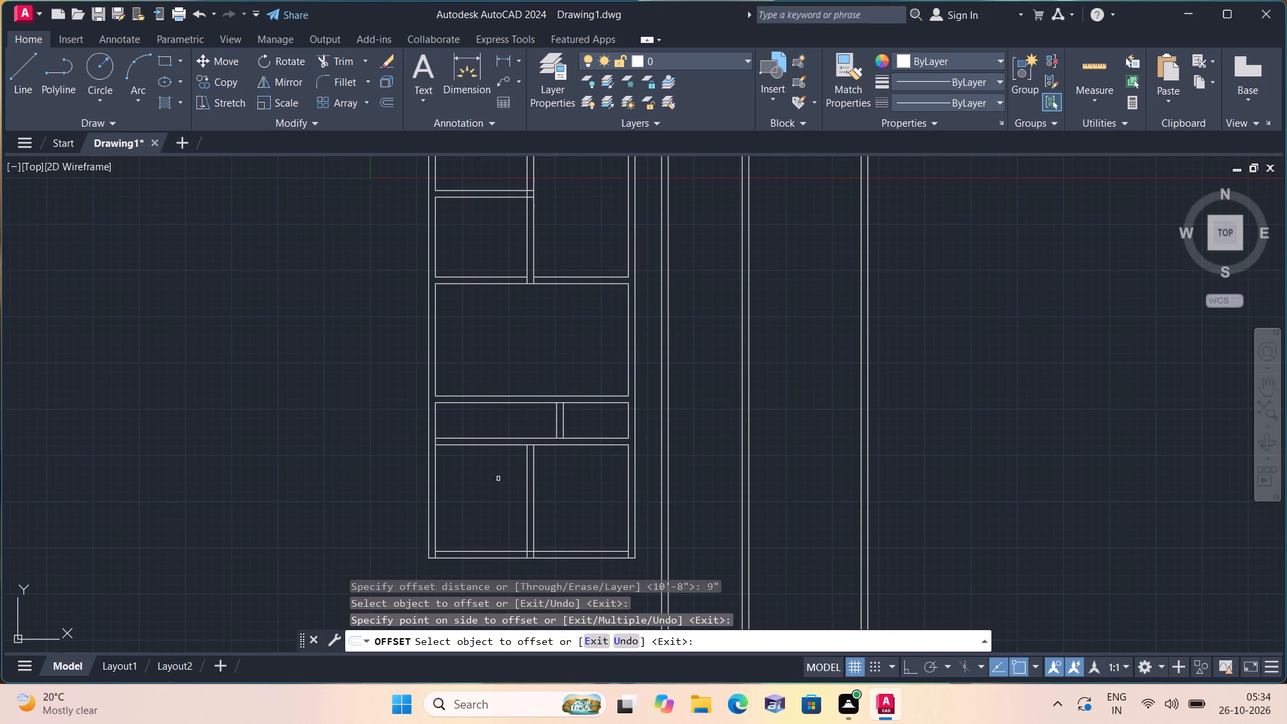
key("space")
Extend the bottom room's two partition lines up through the narrow room to the far line of the horizontal wall above it.
type("exte")
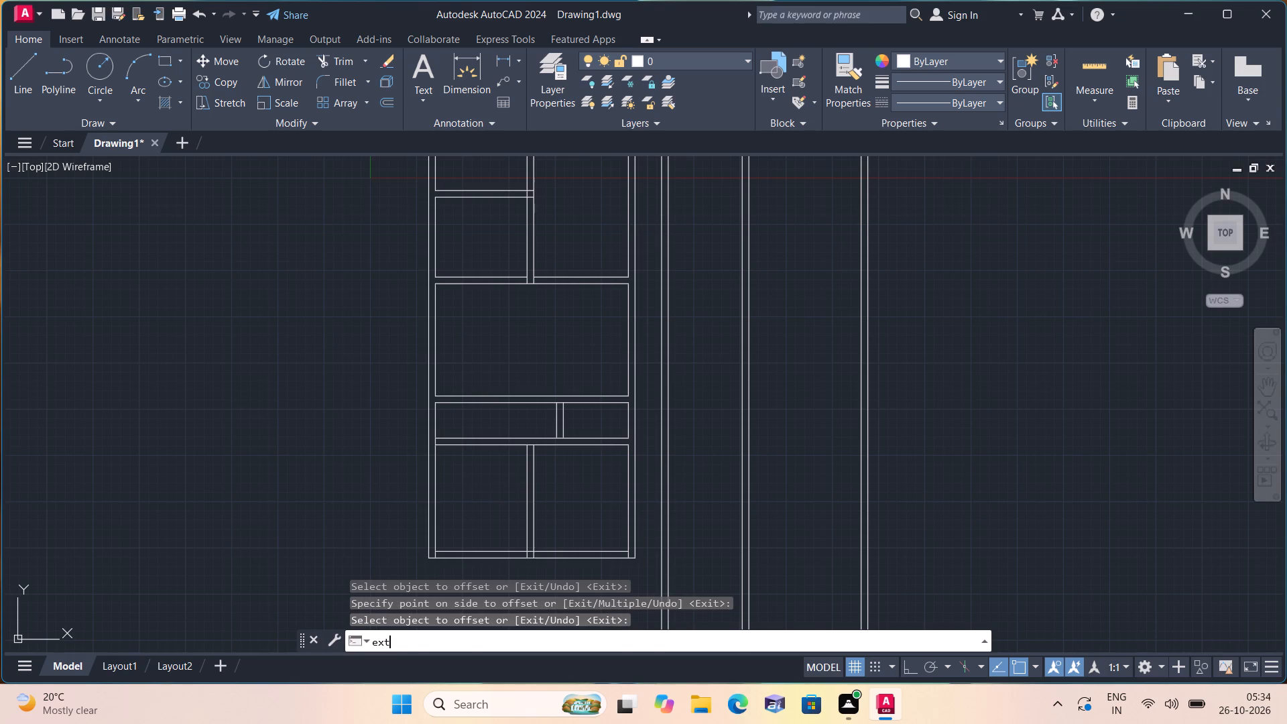
key("space")
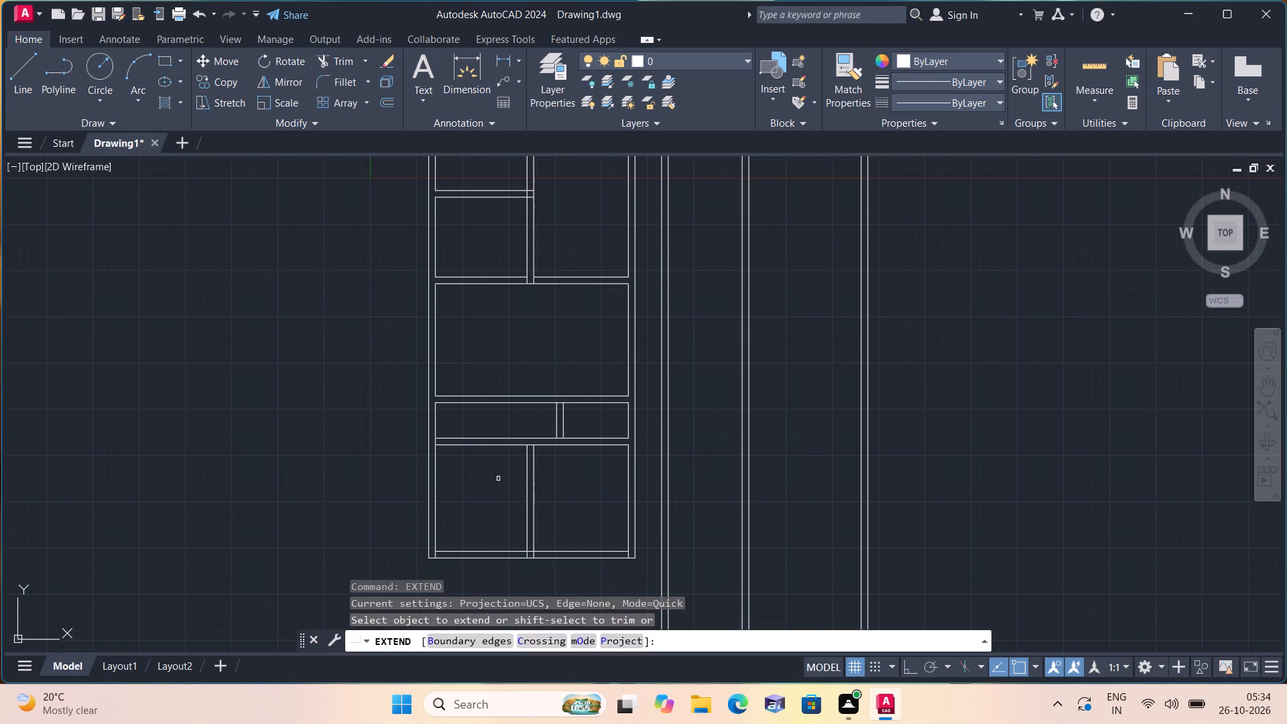
left_click(540, 480)
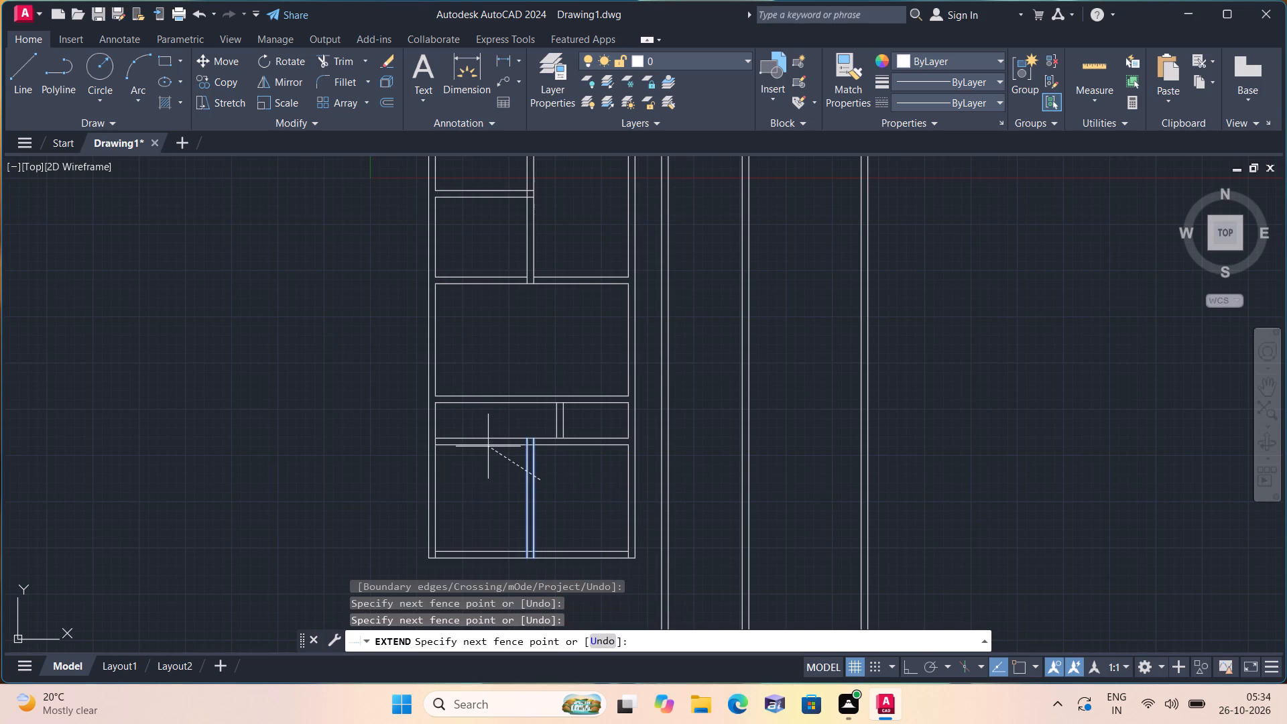
left_click(519, 450)
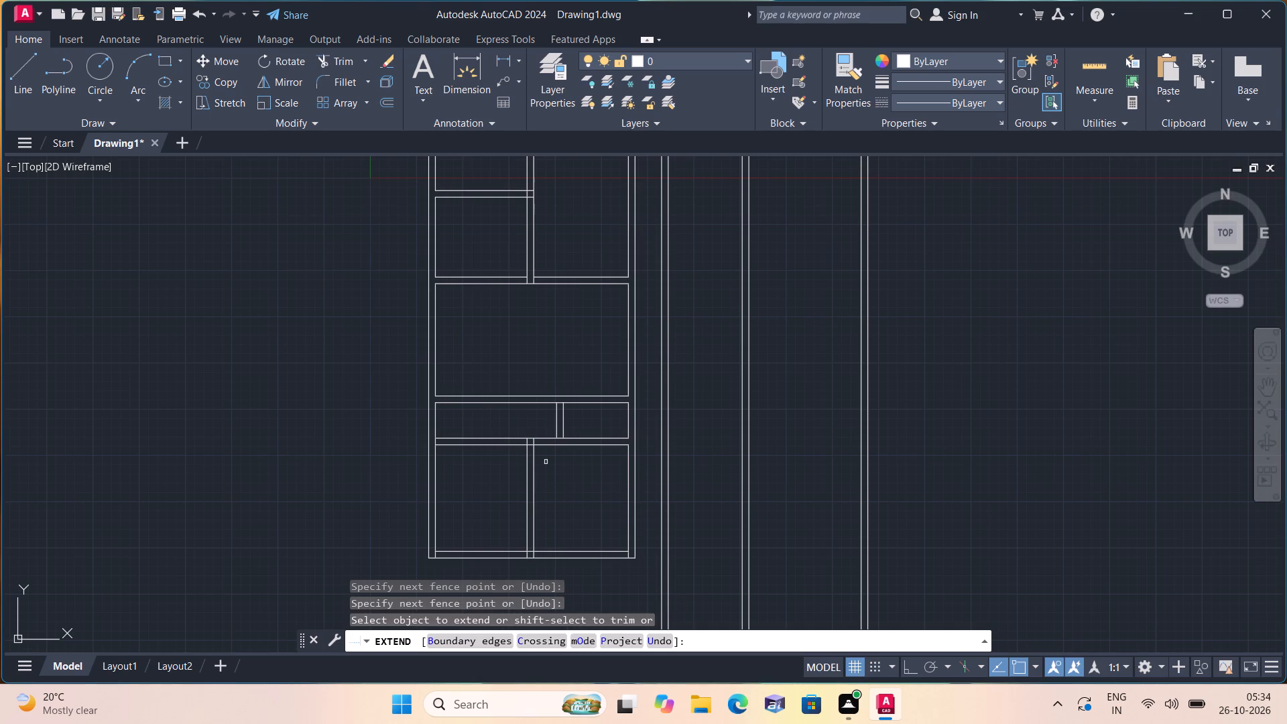
left_click(553, 469)
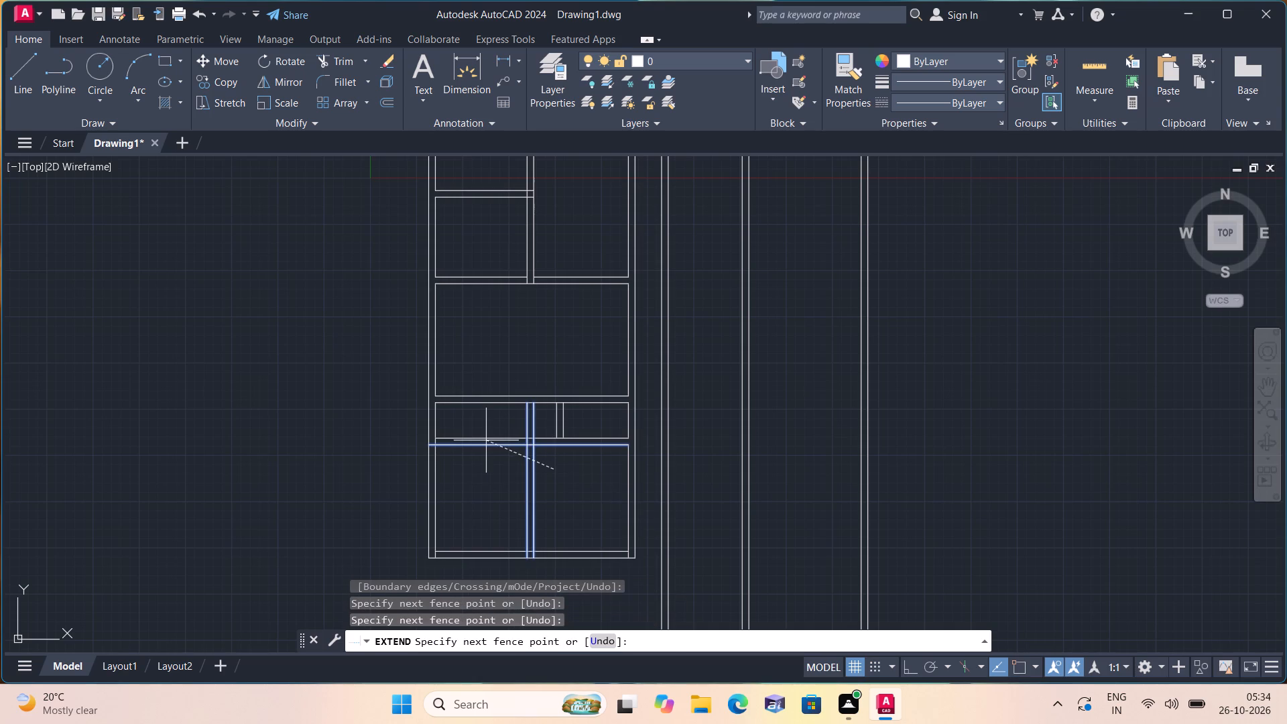
left_click(486, 440)
left_click(556, 485)
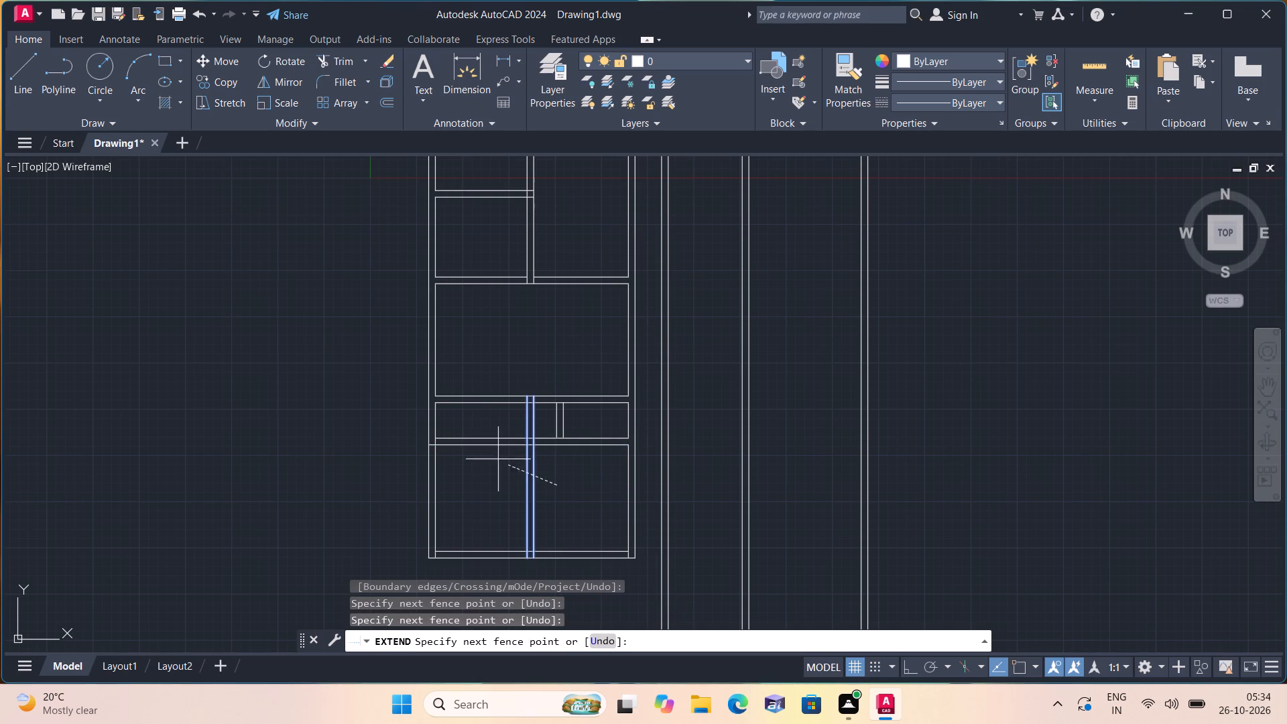
left_click(497, 459)
key("space")
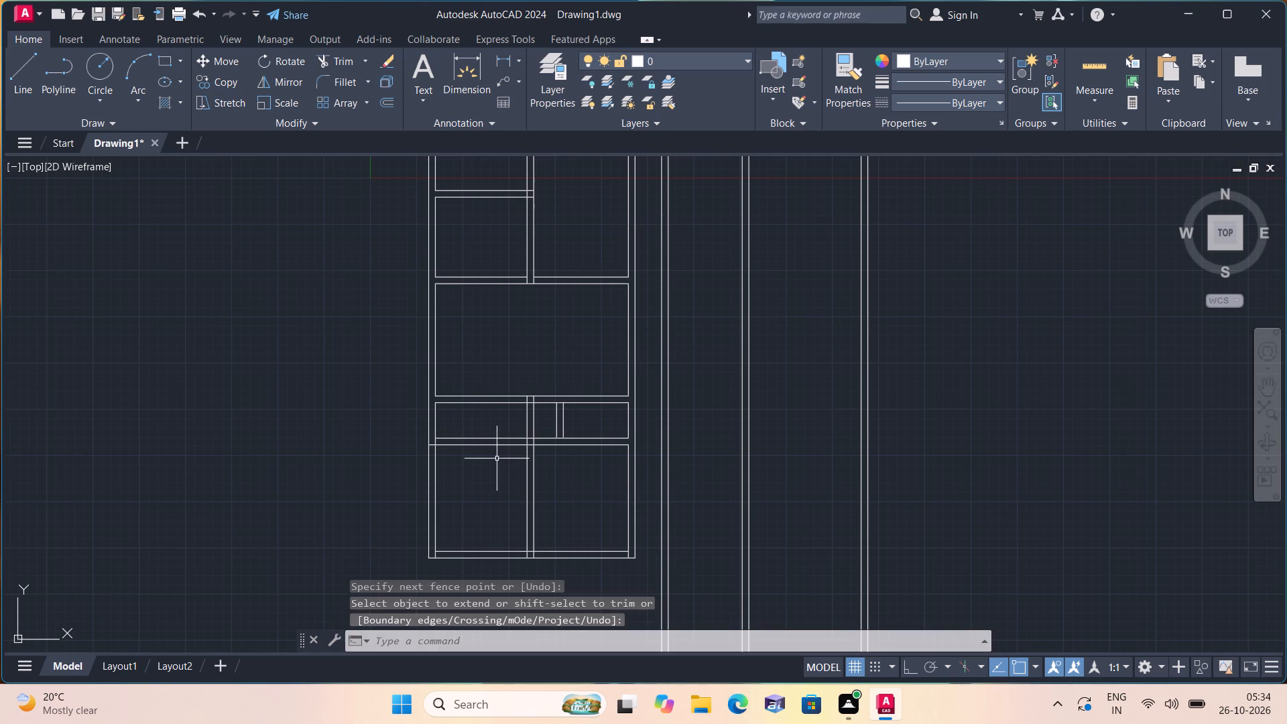
Trim the horizontal wall below the narrow room between the left wall and the extended partition, including the stub inside the left wall.
type("trim")
key("space")
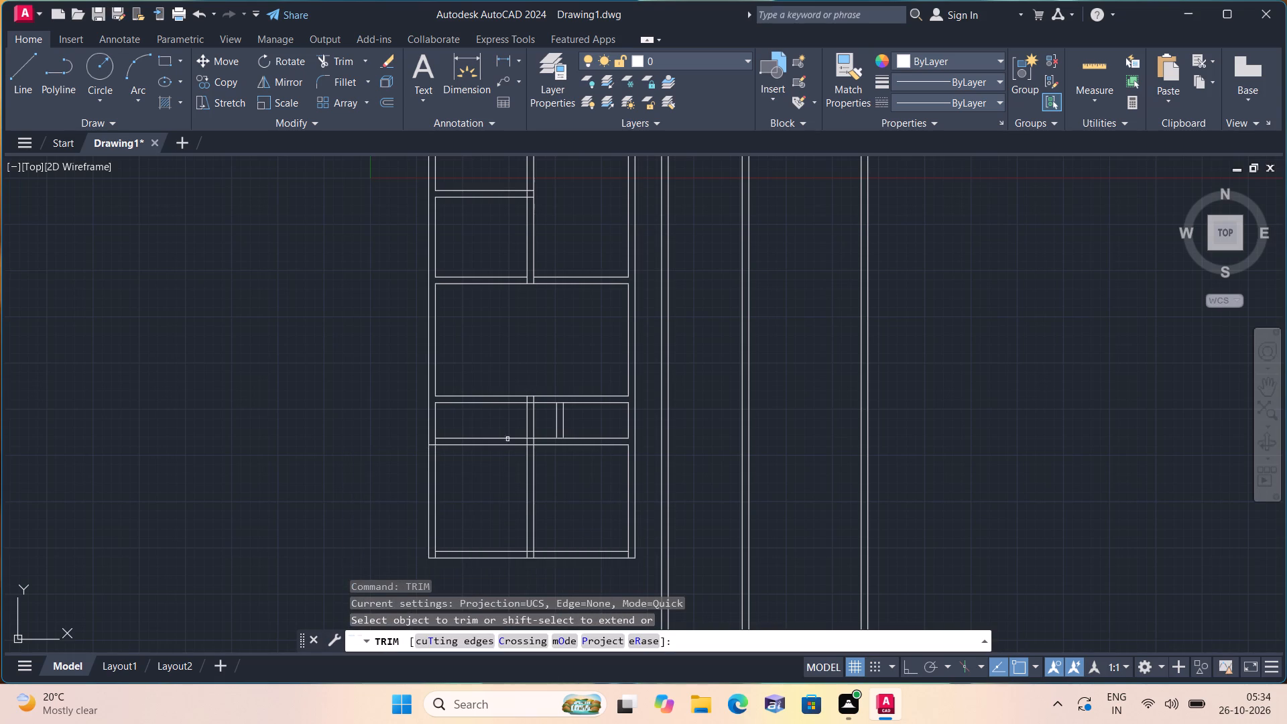
left_click_drag(495, 432, 495, 457)
scroll(427, 439, "up", 1)
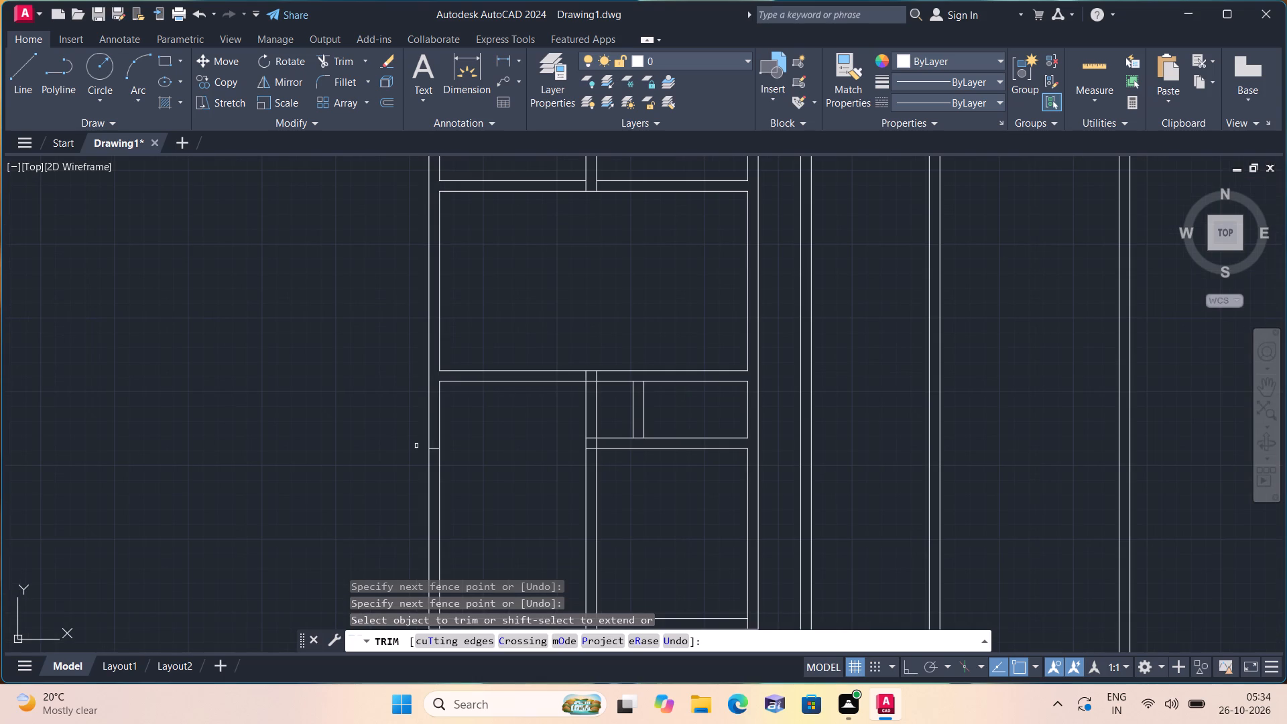
left_click(436, 448)
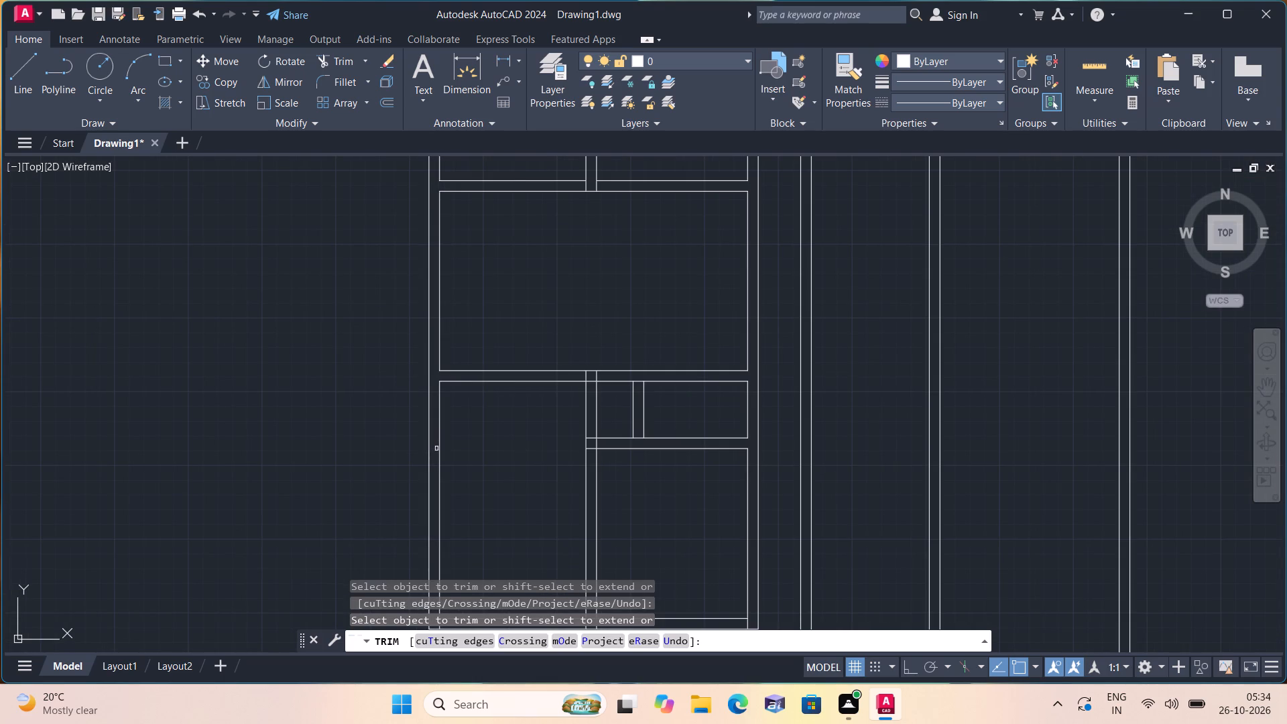
Trim away both bottom wall lines between the left wall and the partition.
scroll(437, 435, "down", 2)
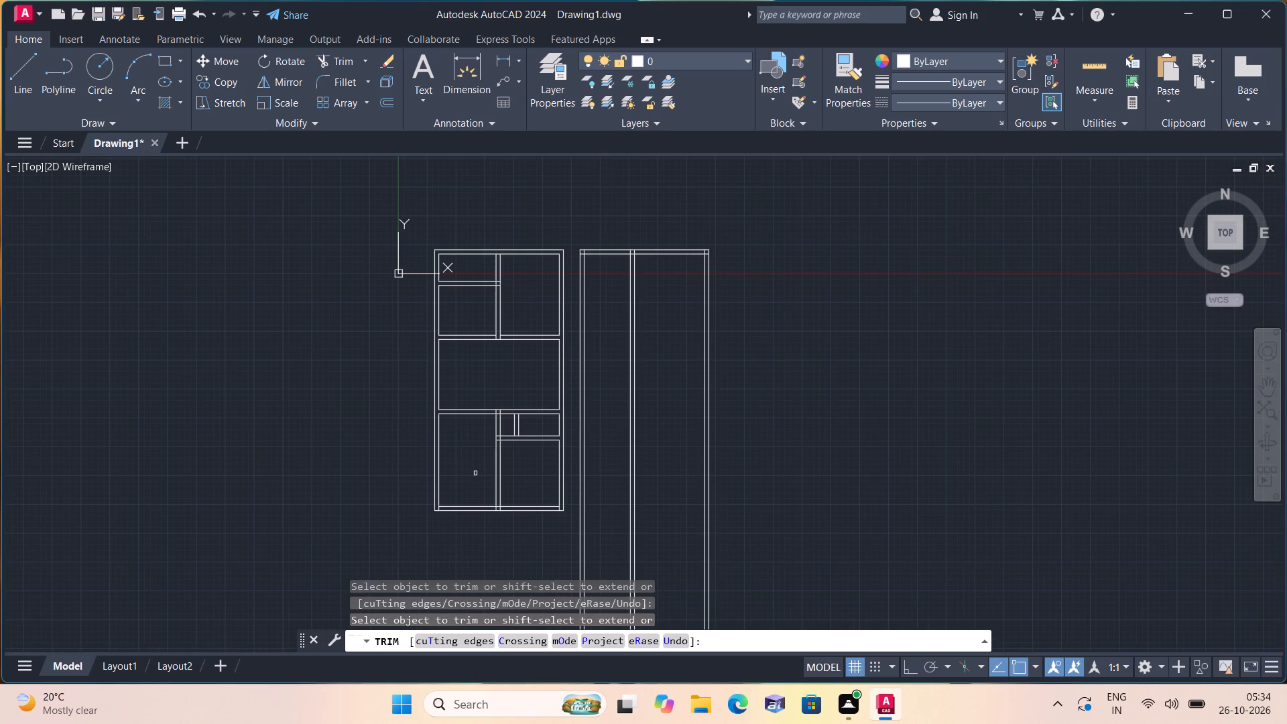
middle_click_drag(475, 473, 478, 450)
scroll(478, 450, "up", 1)
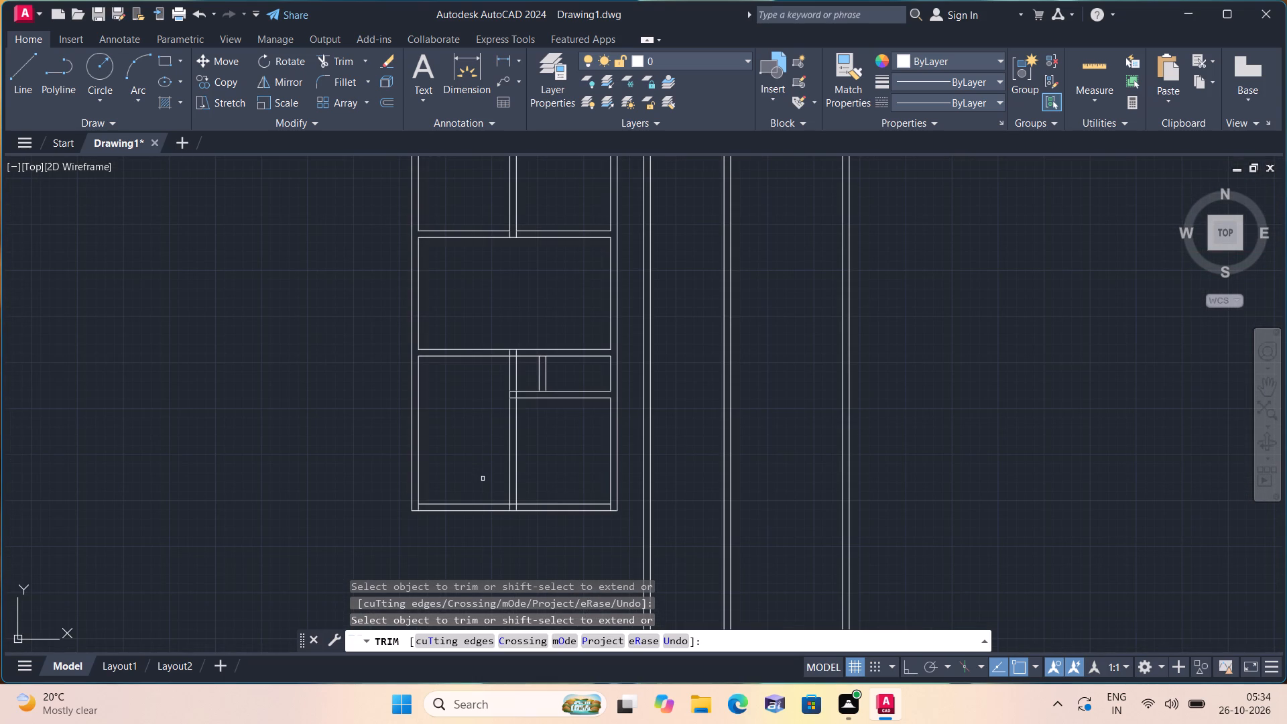
left_click_drag(477, 473, 475, 544)
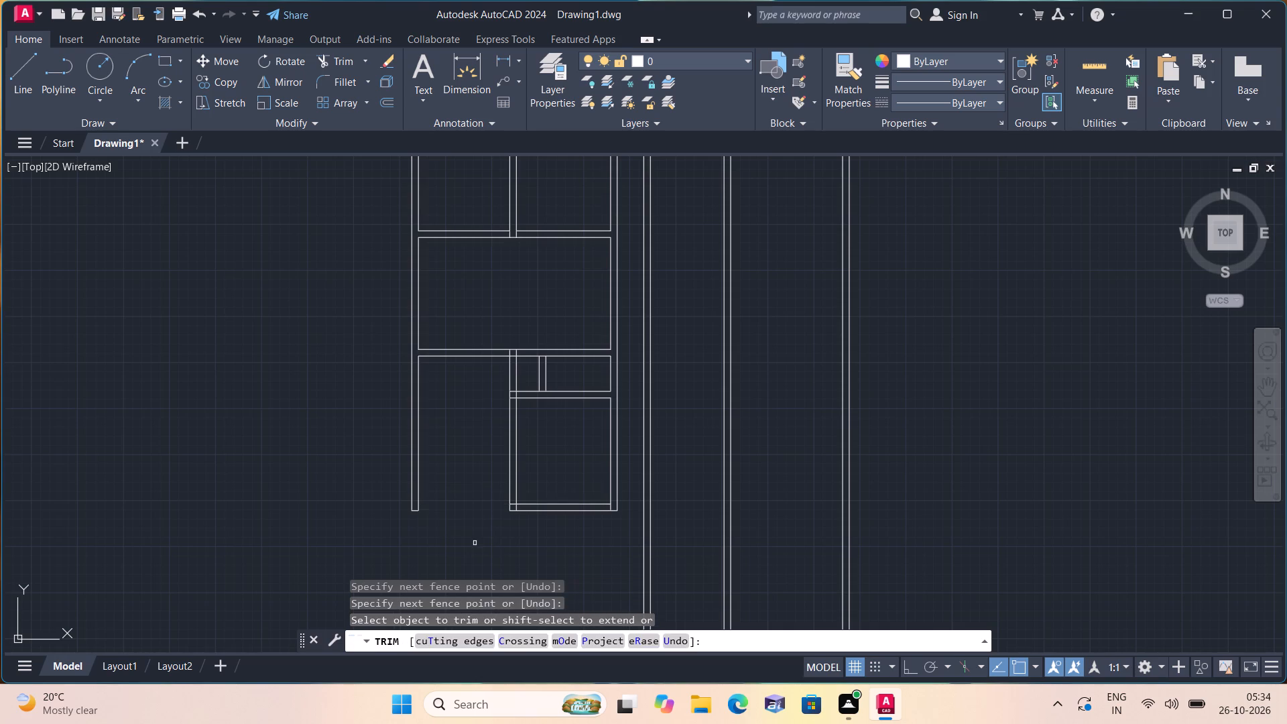
Trim the overlapping line ends where the partition meets the bottom wall to clean up the corner.
scroll(513, 504, "up", 2)
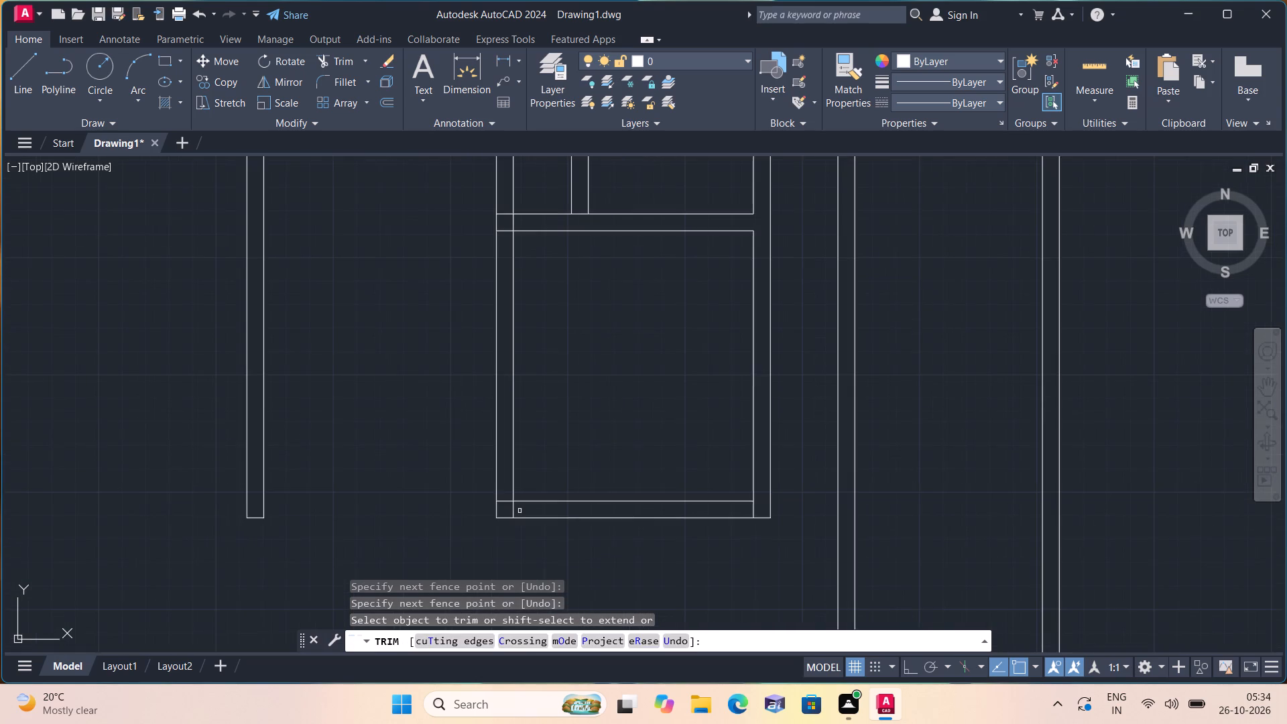
scroll(519, 511, "up", 1)
left_click(517, 510)
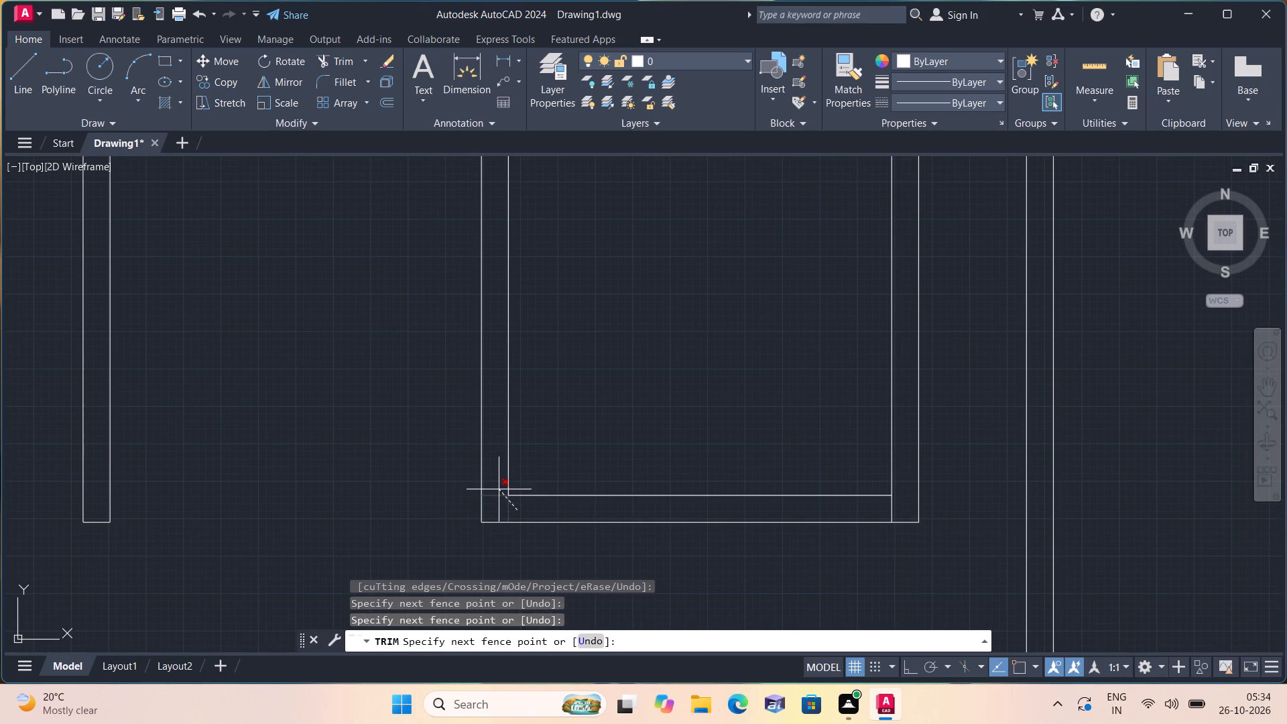
left_click(499, 488)
Trim the lower horizontal wall line crossing the partition's thickness at the junction below the narrow room.
scroll(501, 482, "down", 2)
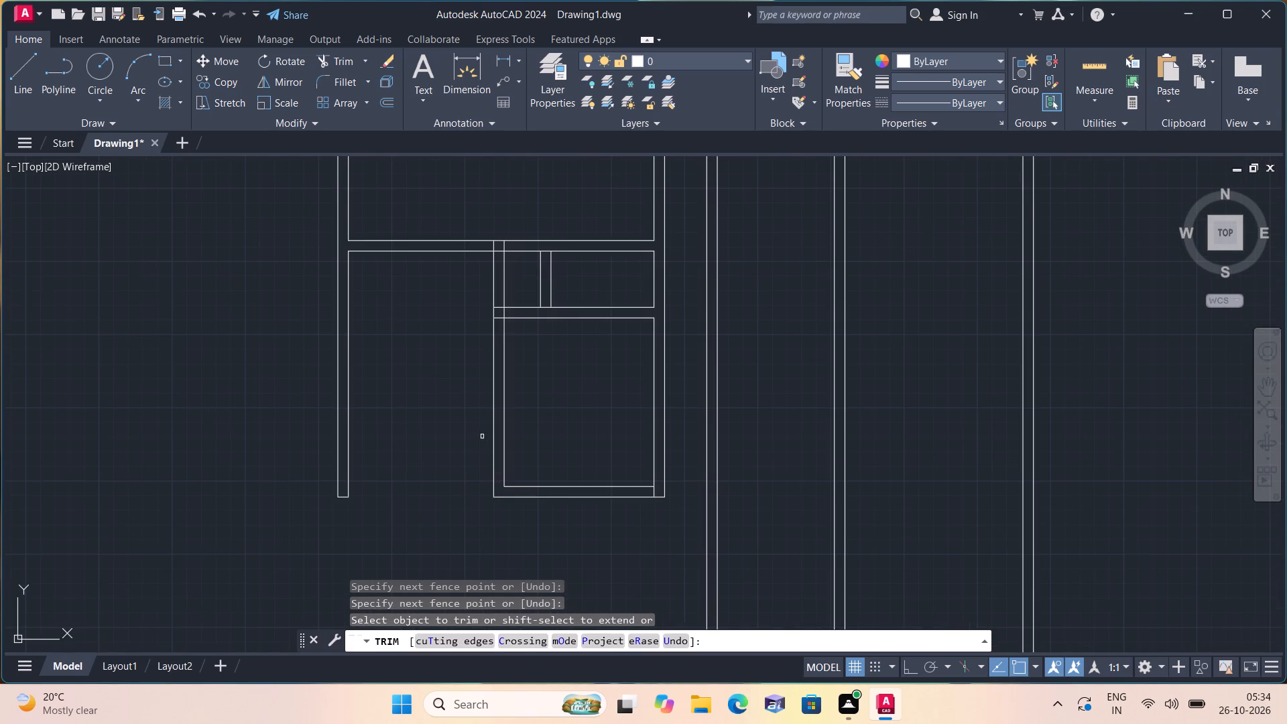
middle_click_drag(453, 379, 517, 471)
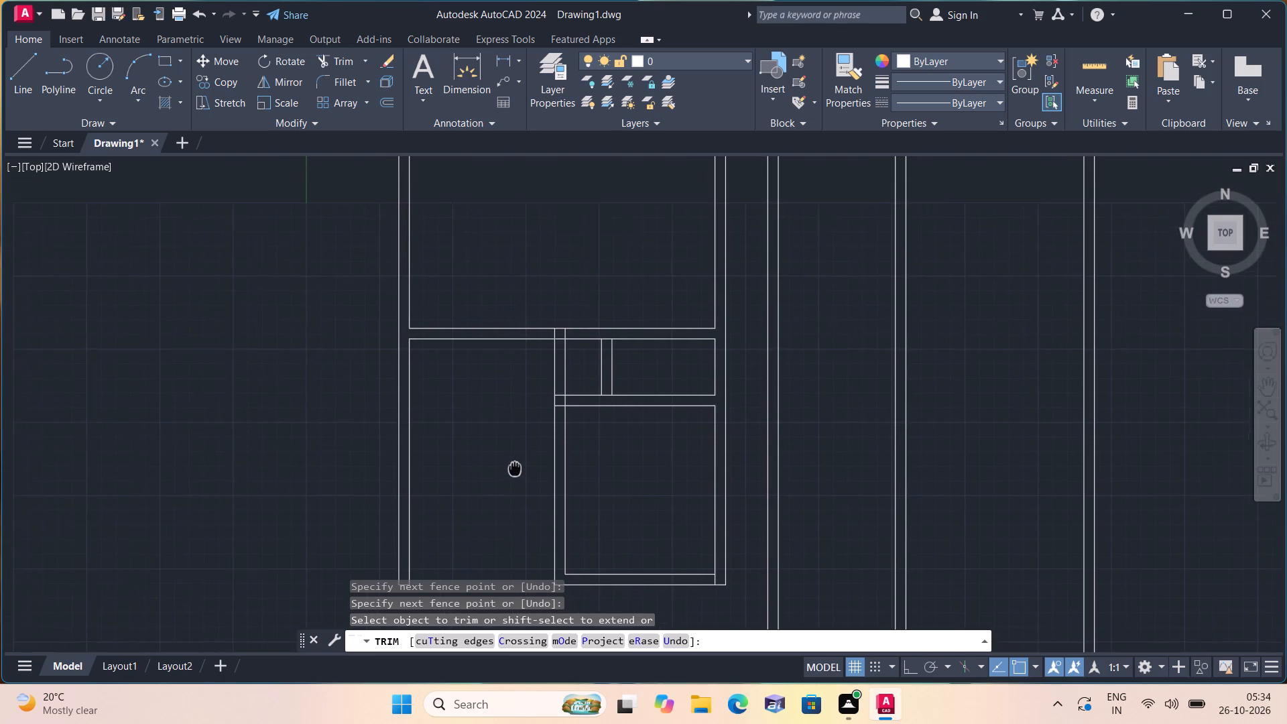
middle_click_drag(517, 471, 532, 499)
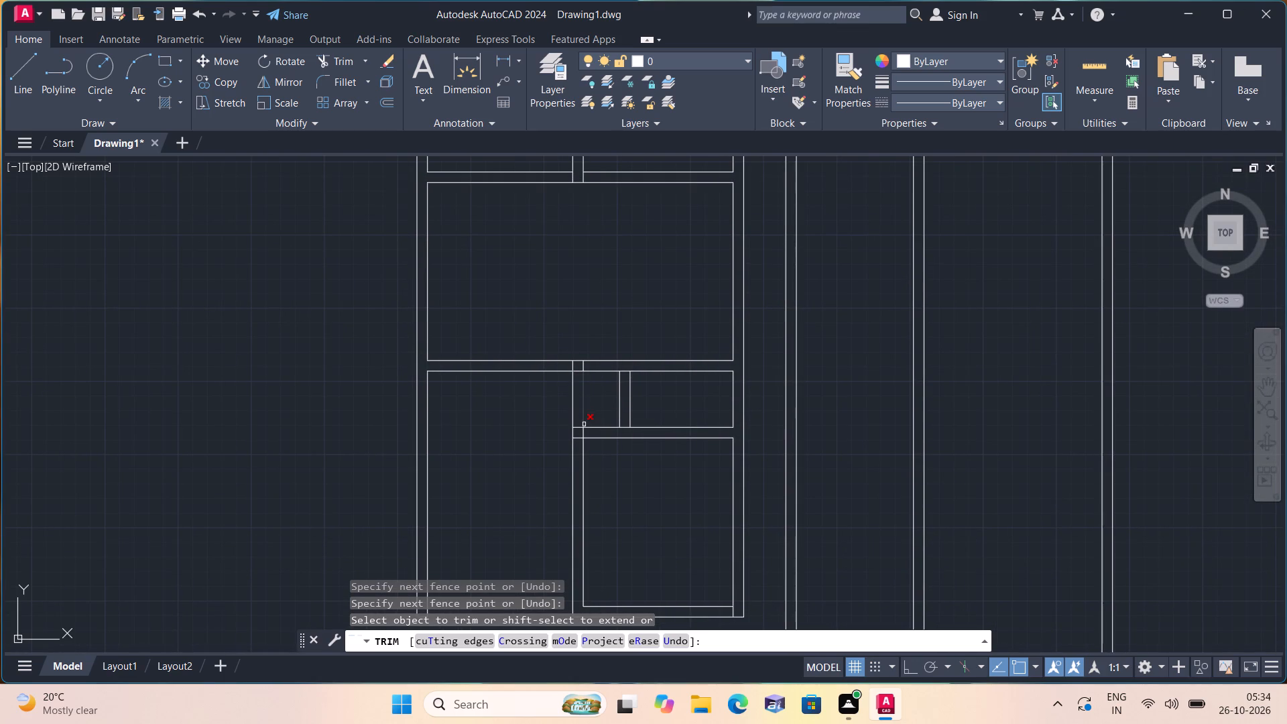
scroll(585, 424, "up", 1)
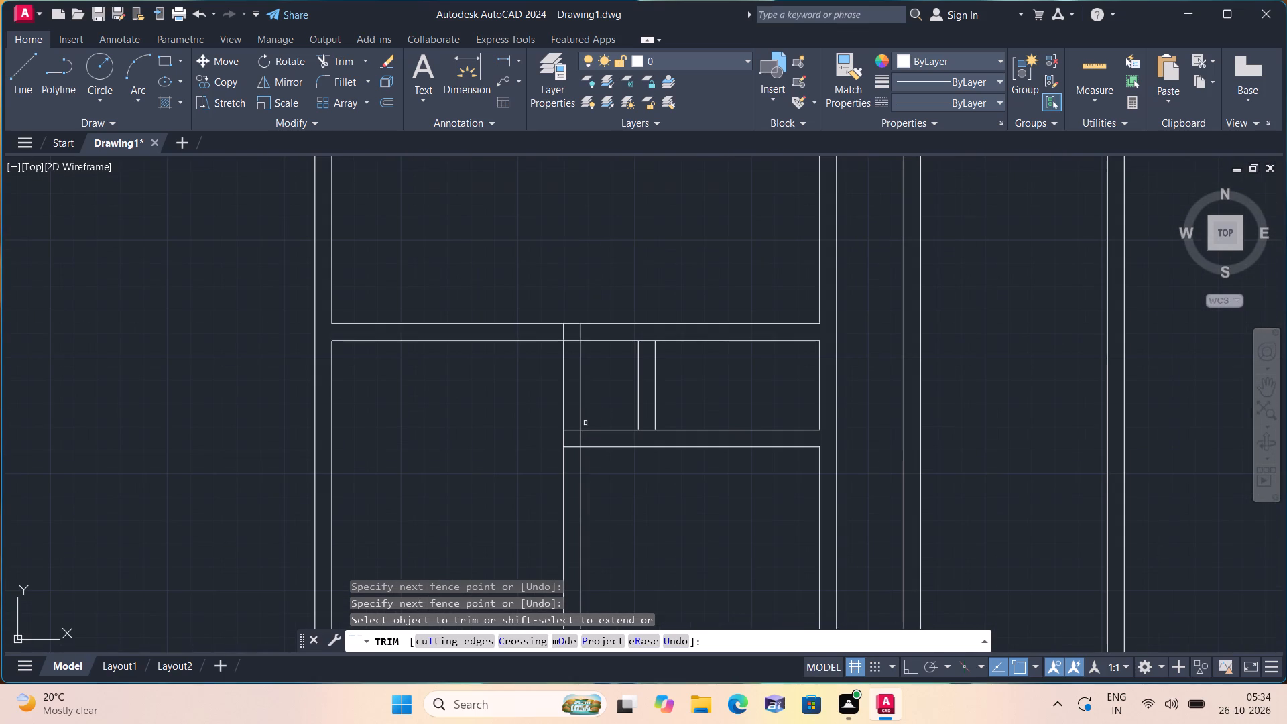
scroll(585, 440, "up", 1)
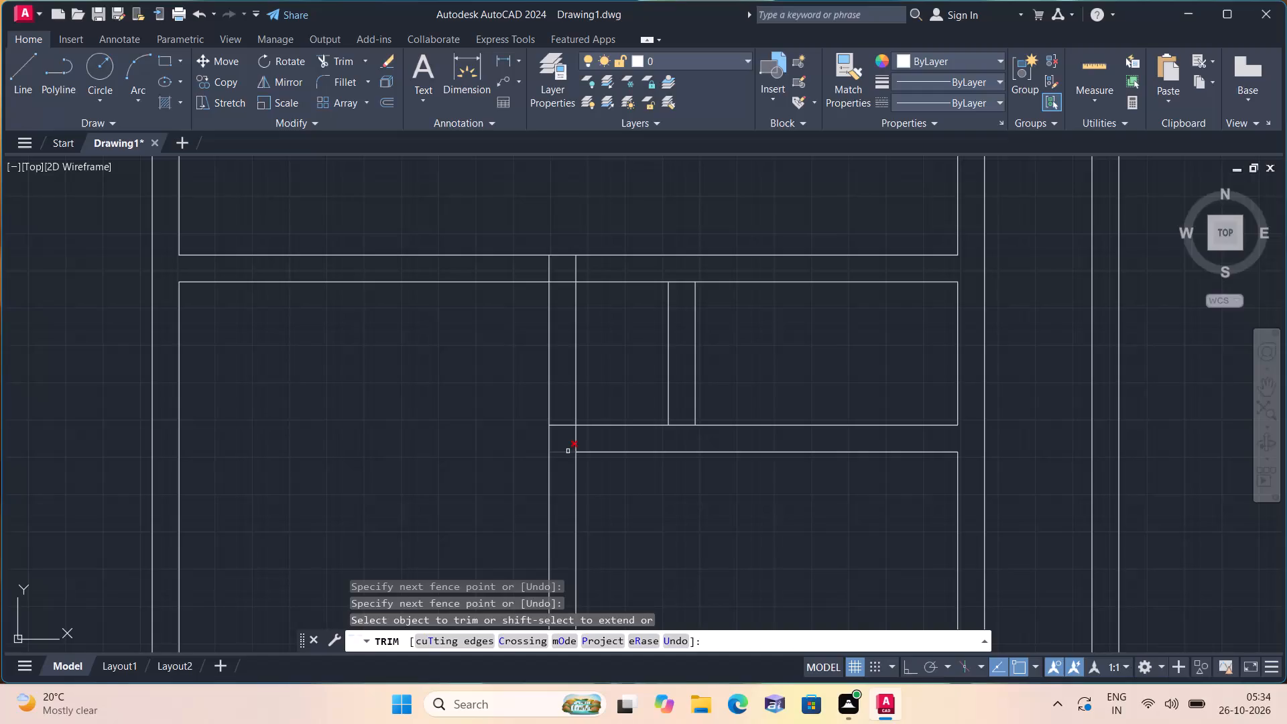
left_click(568, 451)
scroll(572, 433, "down", 2)
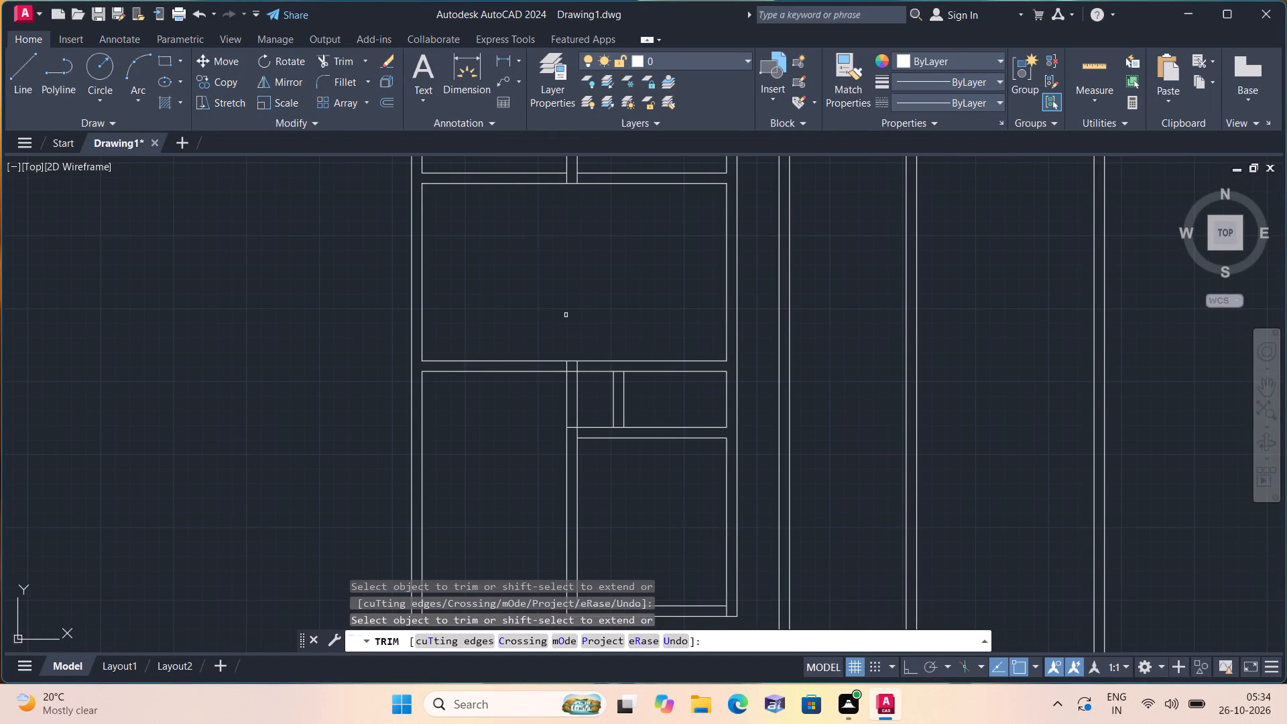
key("space")
Extend the left line of the narrow room's short partition up and down across the thickness of both adjoining horizontal walls.
type("exte")
key("space")
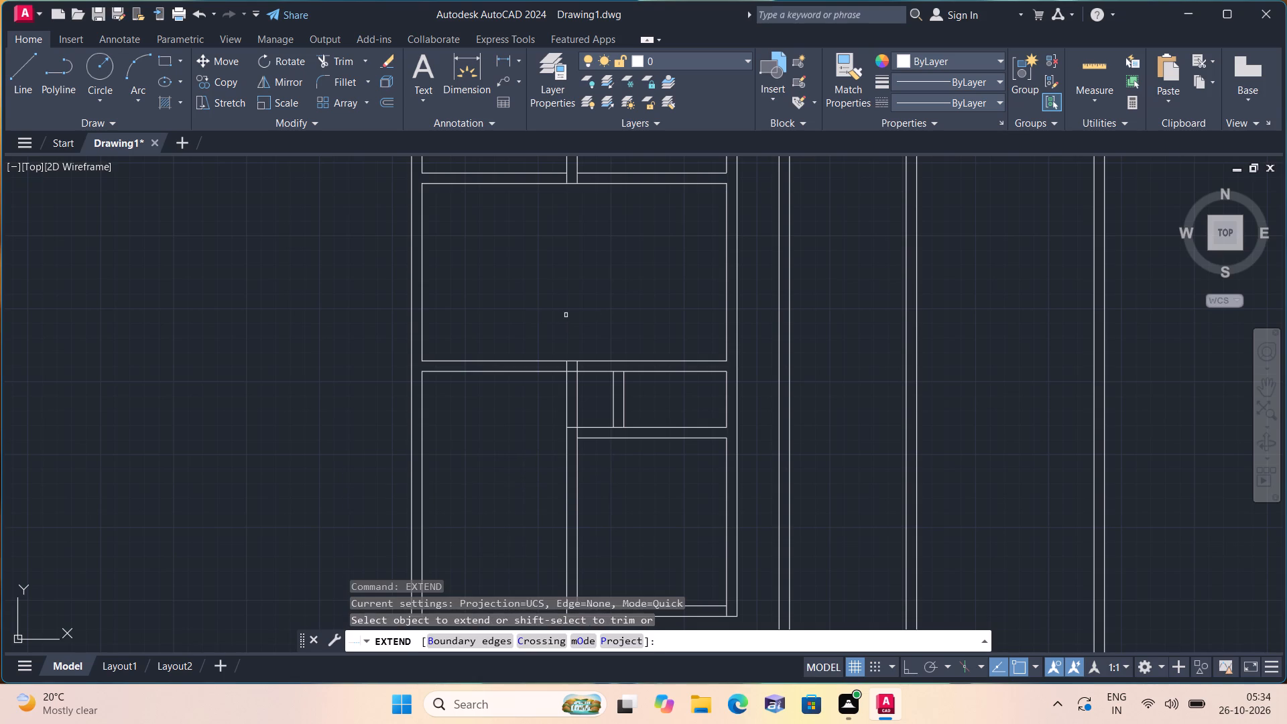
left_click(611, 375)
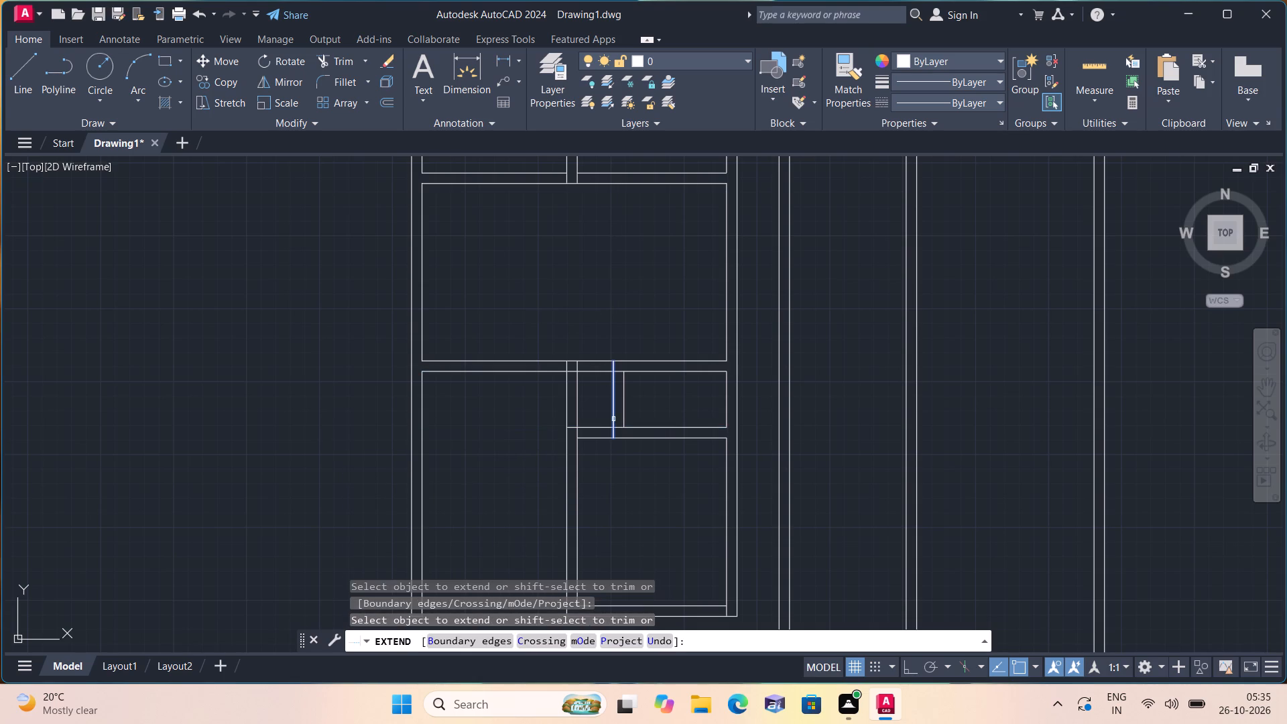
left_click(615, 415)
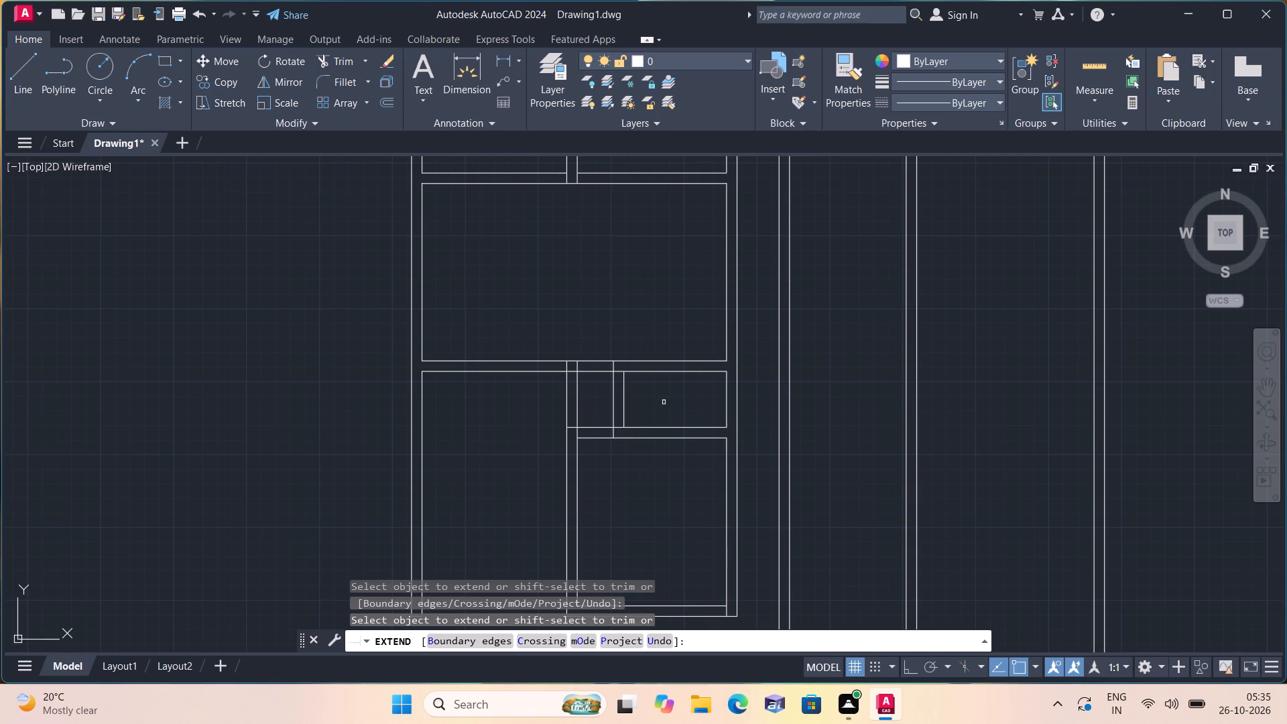
key("space")
Trim the upper and lower horizontal wall lines between the long partition and the narrow room's short partition, opening a passage.
type("trim")
key("space")
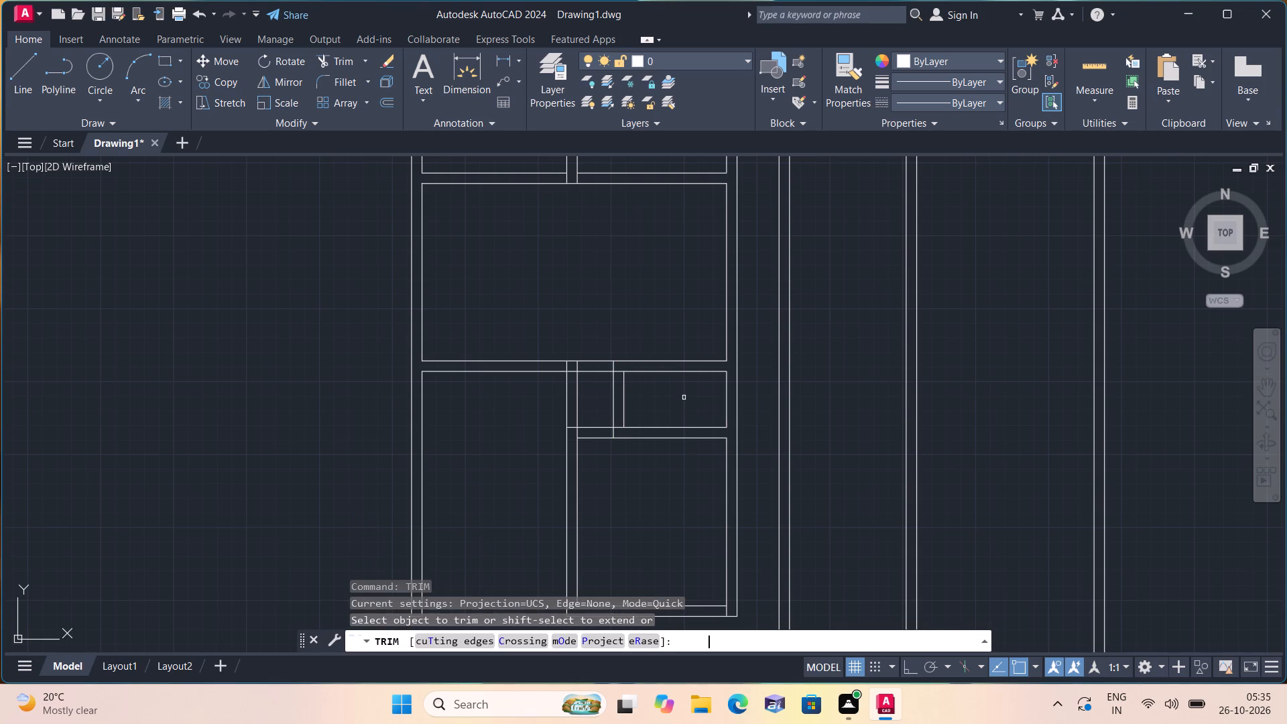
scroll(607, 351, "up", 1)
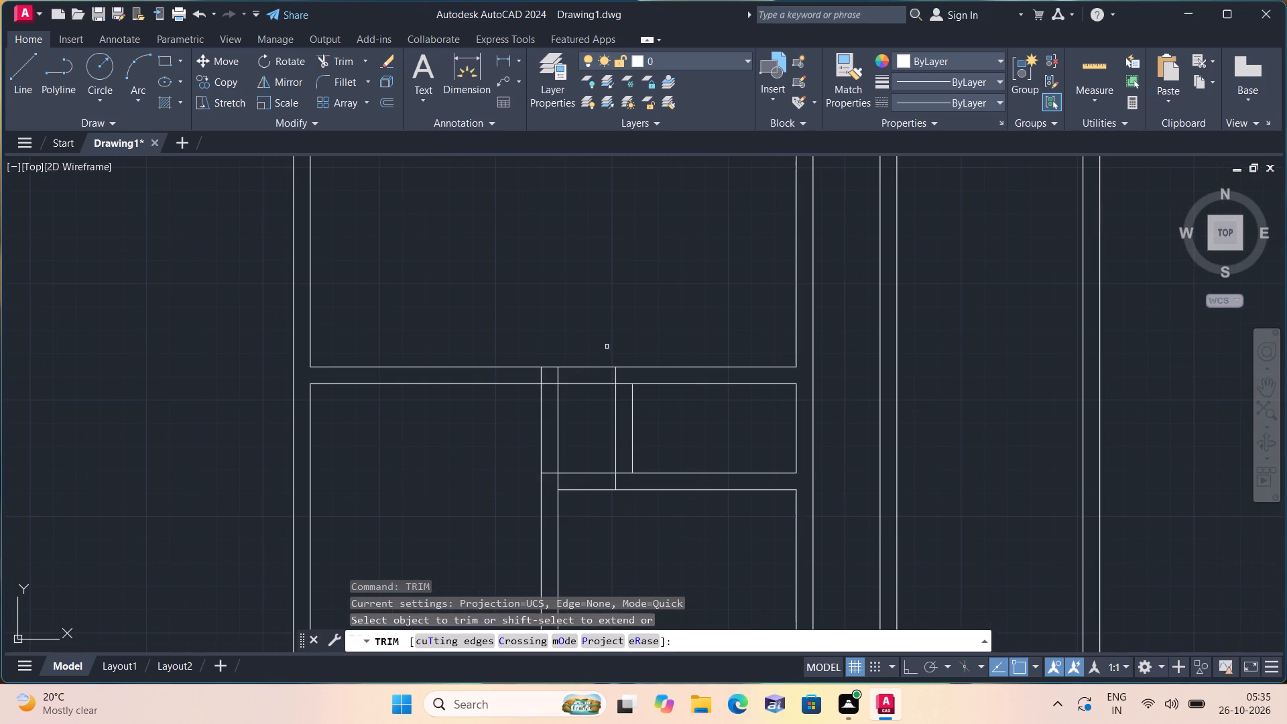
left_click_drag(599, 336, 594, 422)
left_click_drag(597, 466, 596, 514)
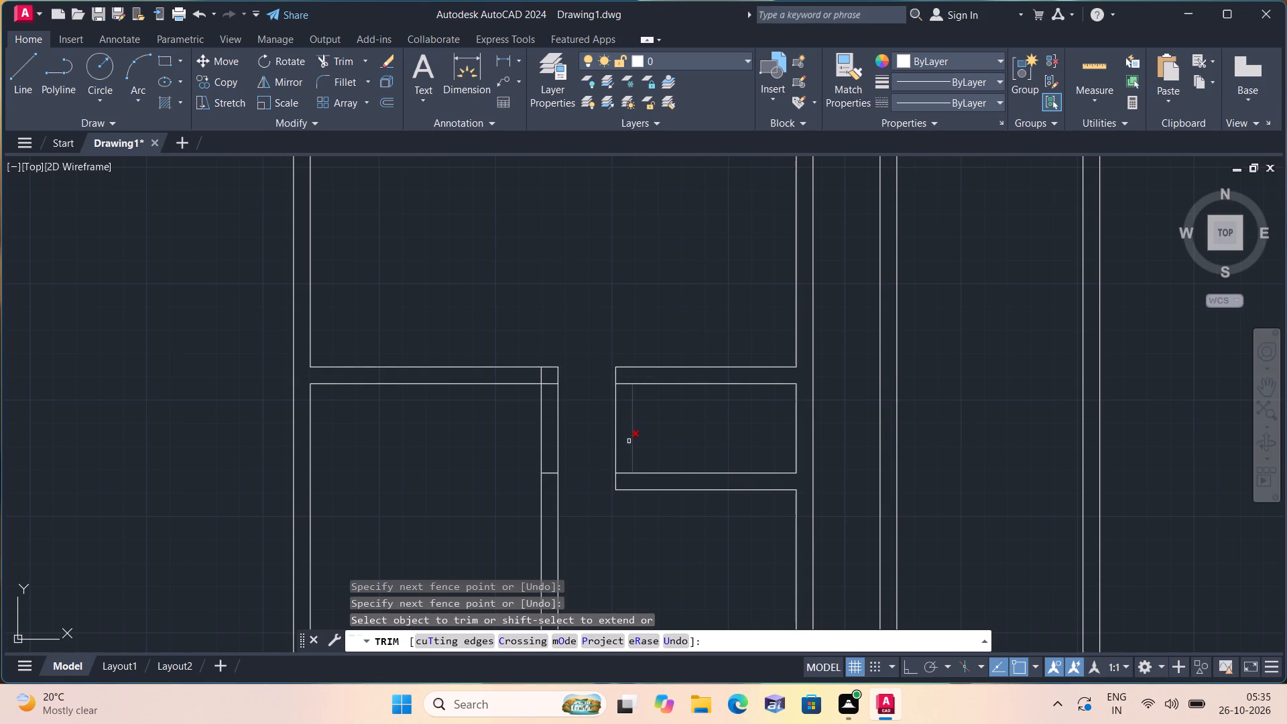
scroll(516, 562, "down", 1)
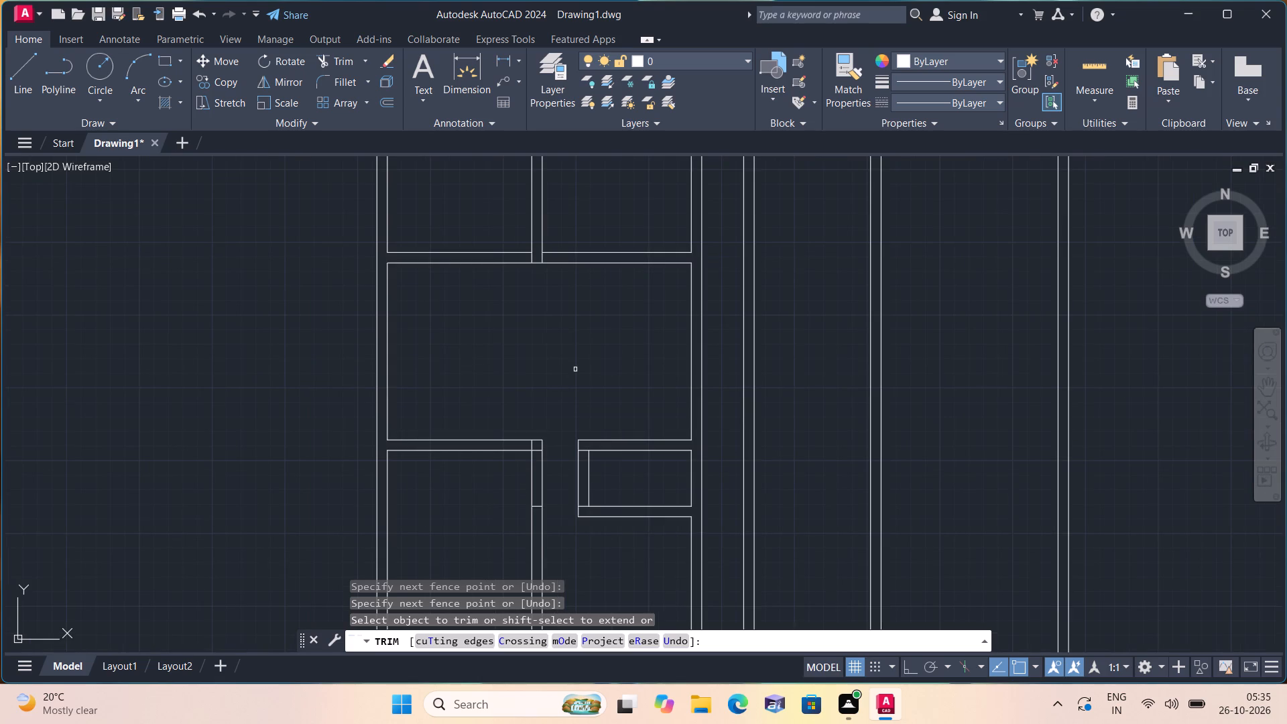
key("Escape")
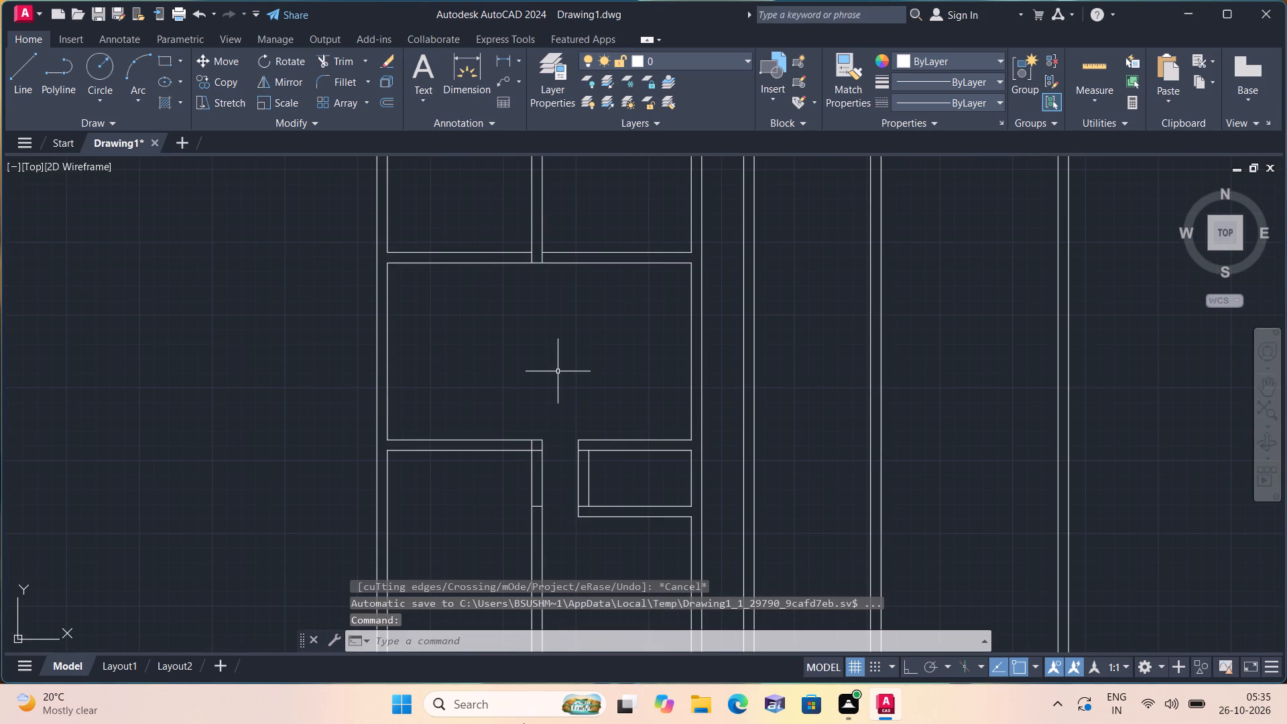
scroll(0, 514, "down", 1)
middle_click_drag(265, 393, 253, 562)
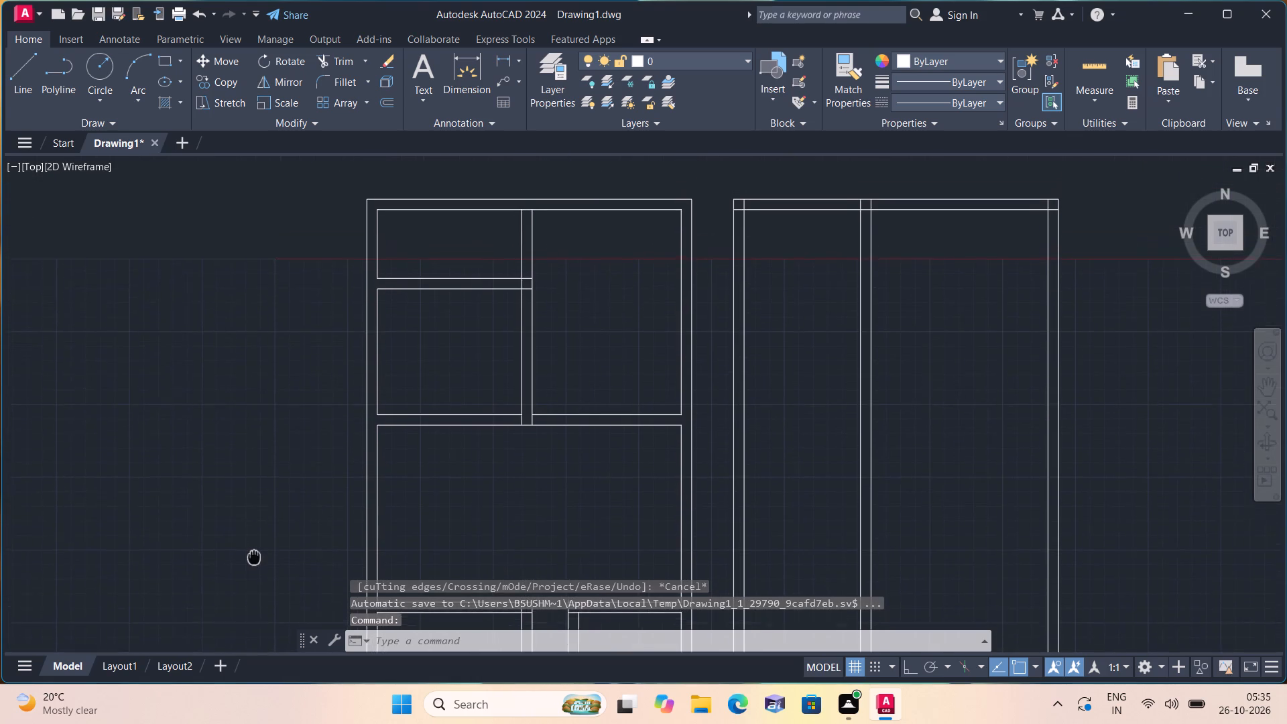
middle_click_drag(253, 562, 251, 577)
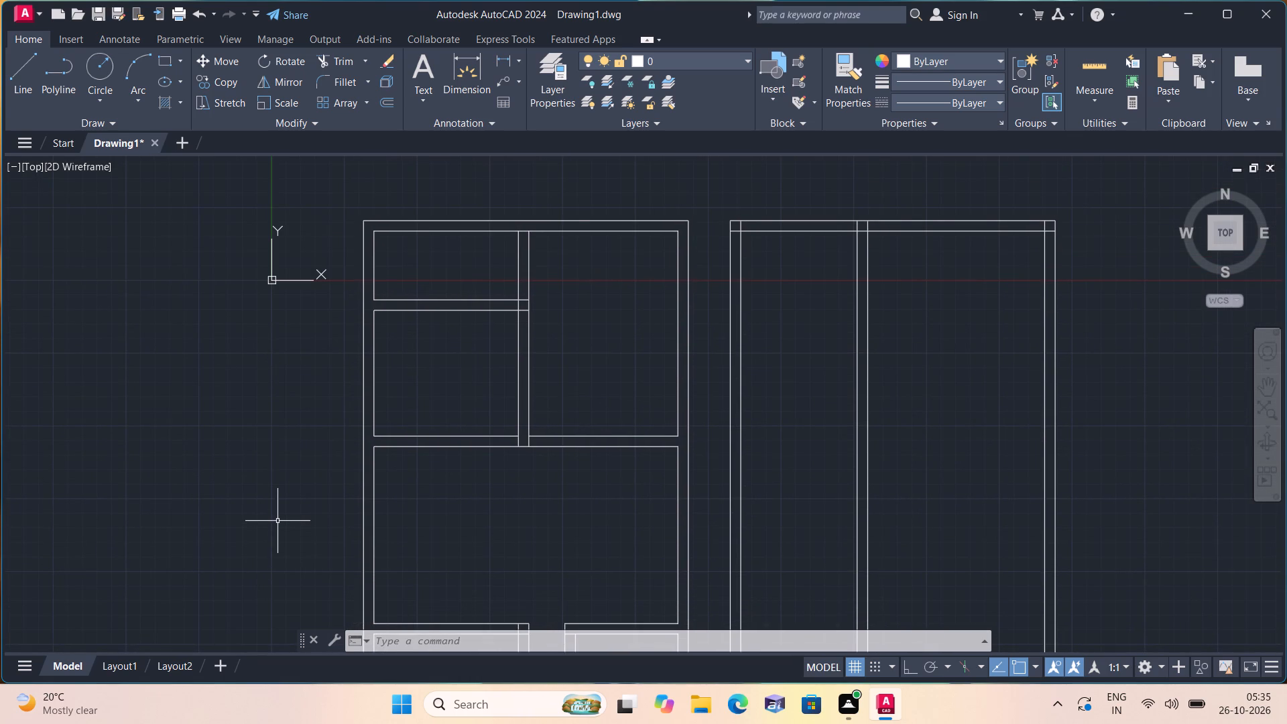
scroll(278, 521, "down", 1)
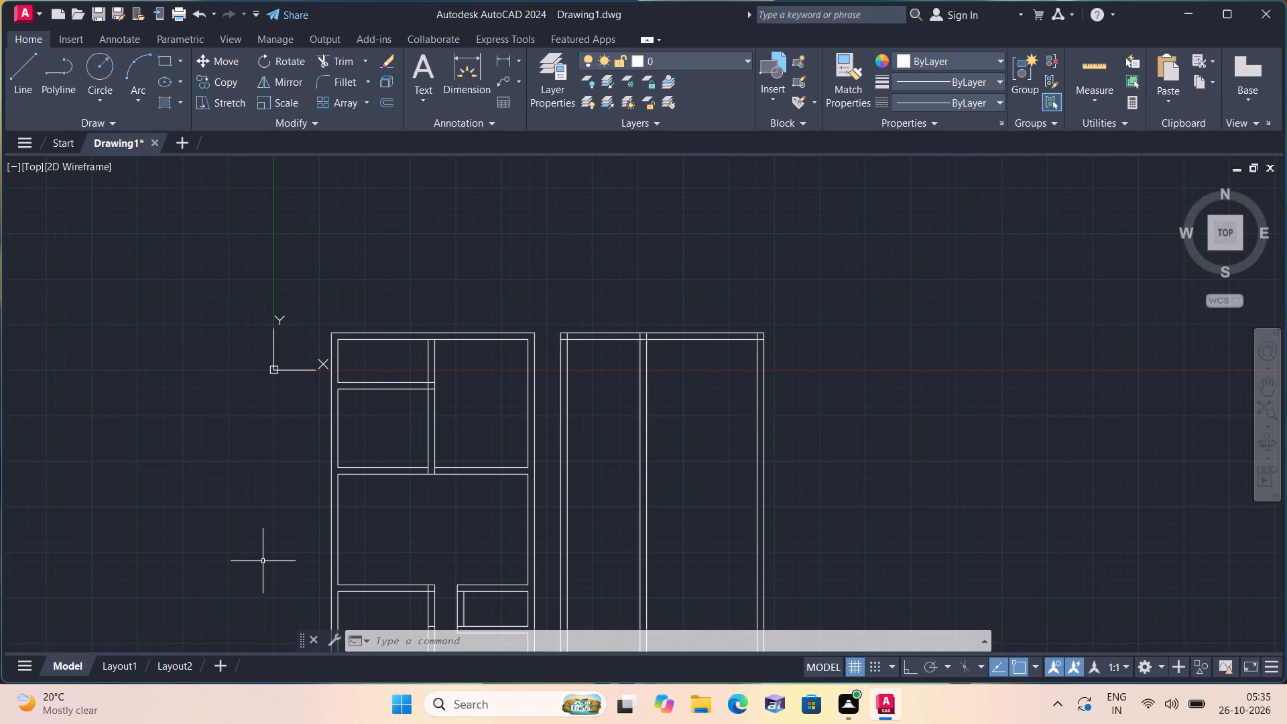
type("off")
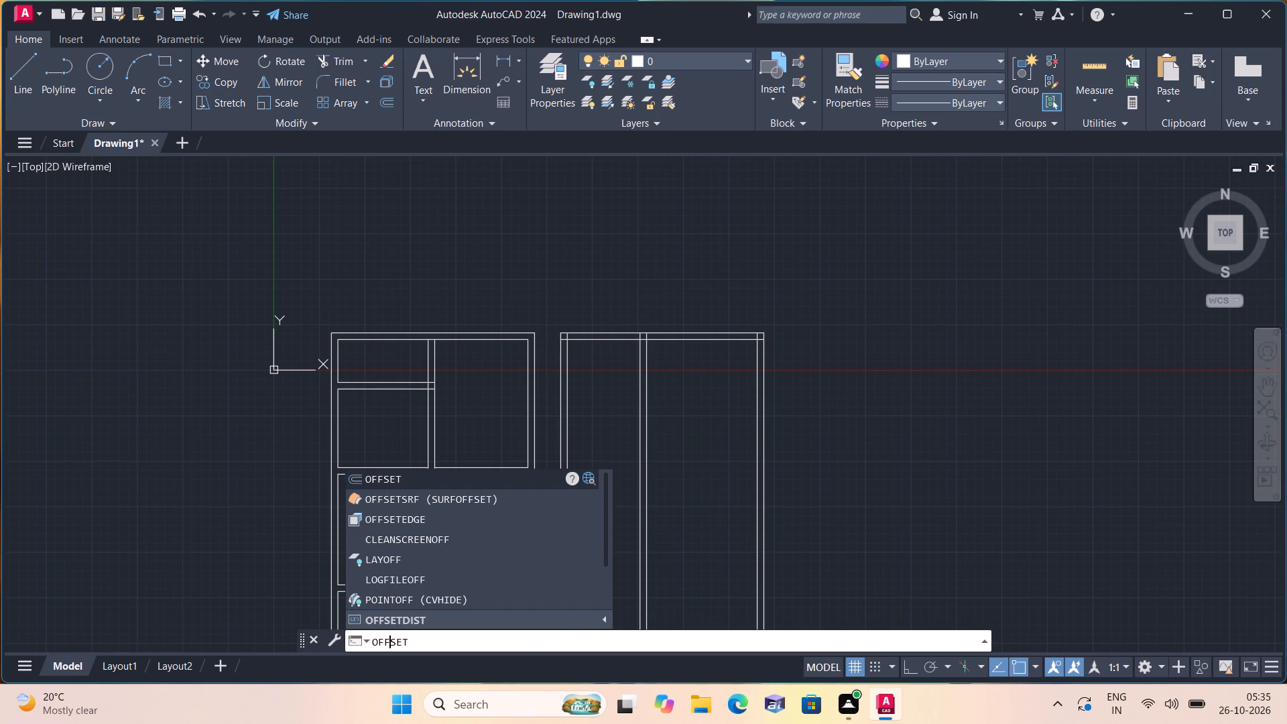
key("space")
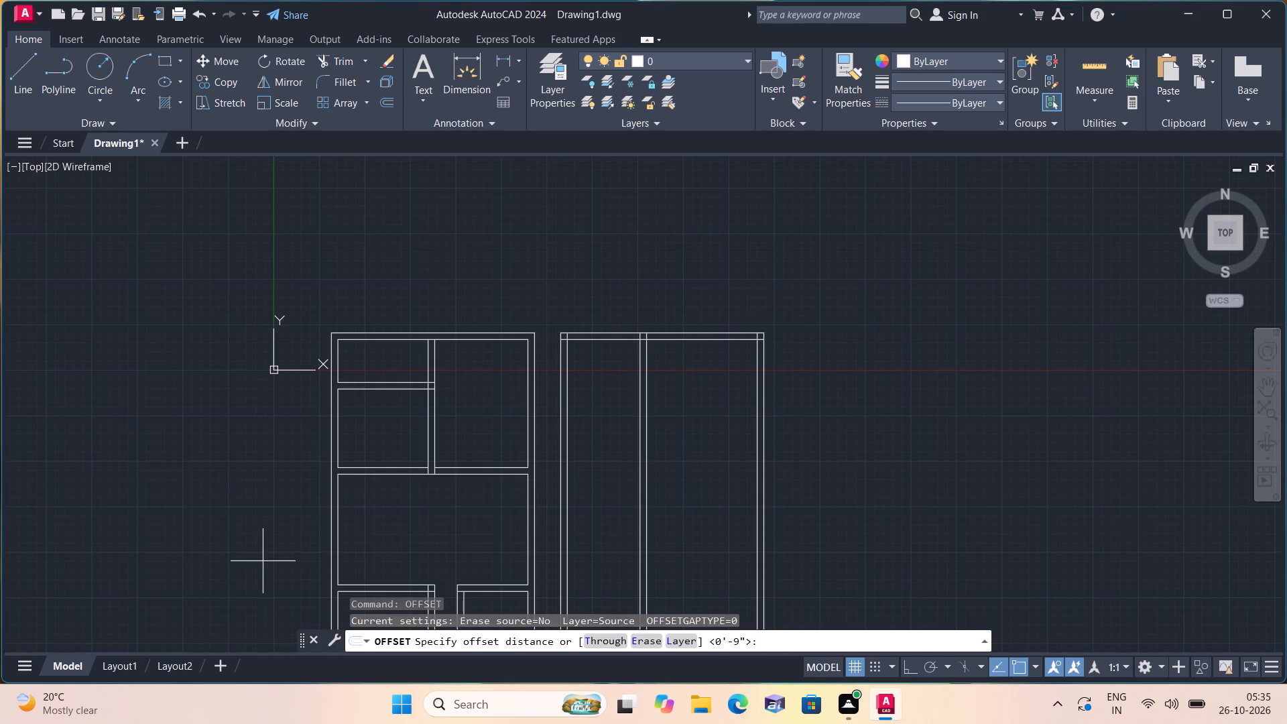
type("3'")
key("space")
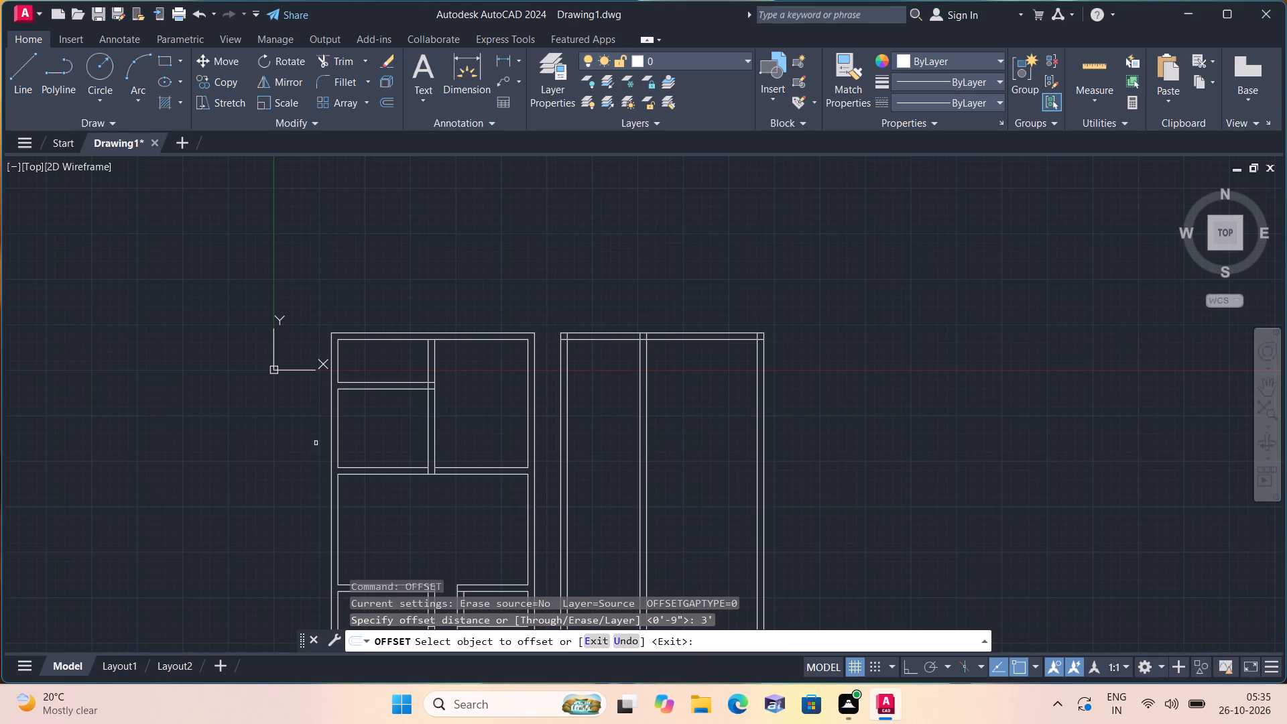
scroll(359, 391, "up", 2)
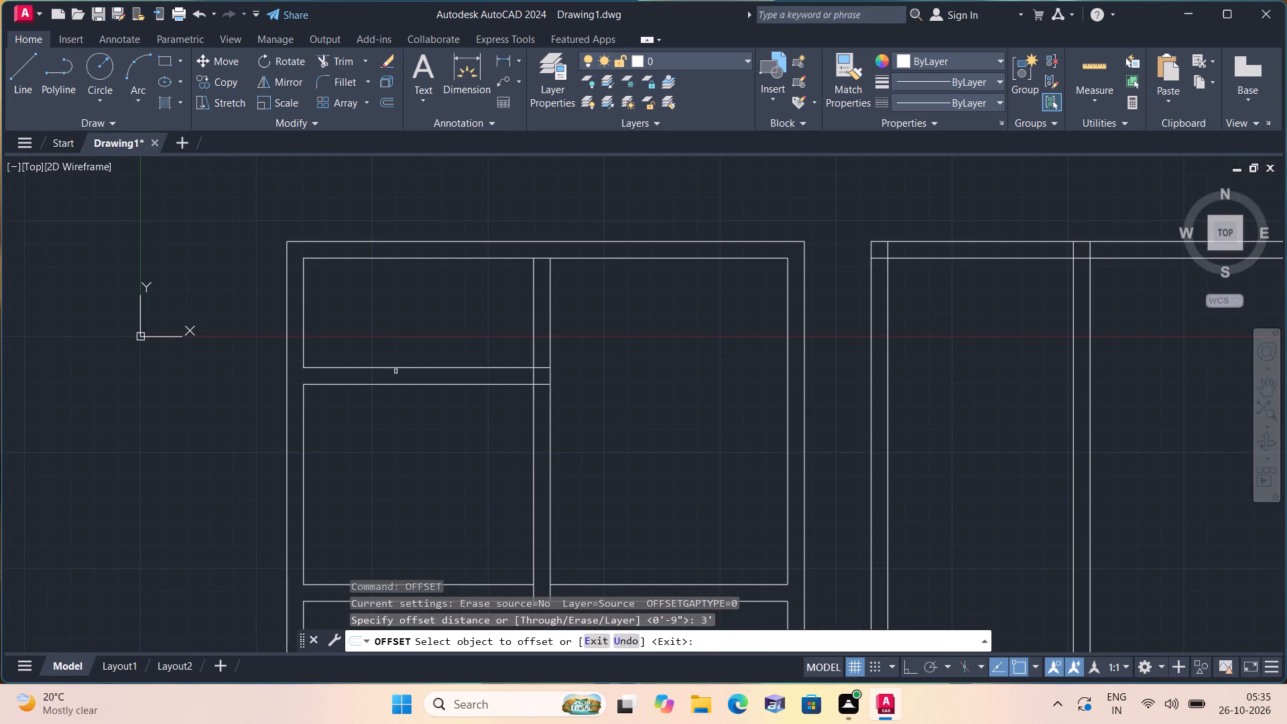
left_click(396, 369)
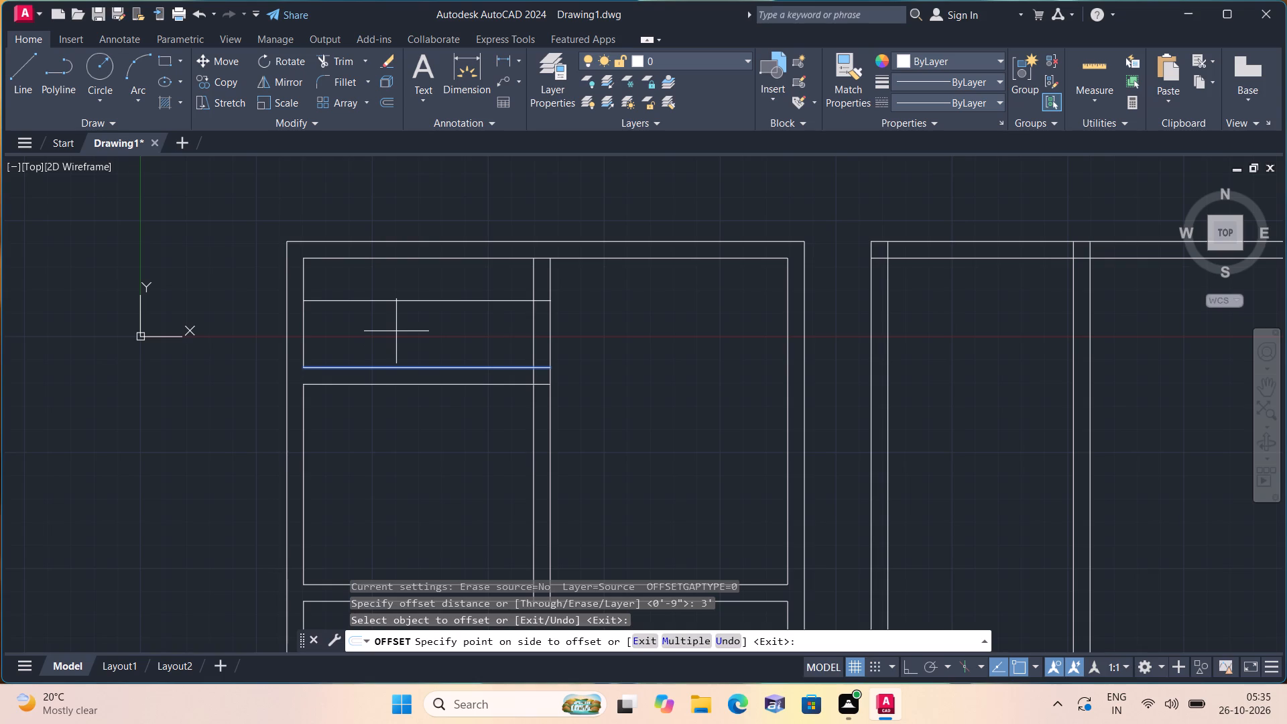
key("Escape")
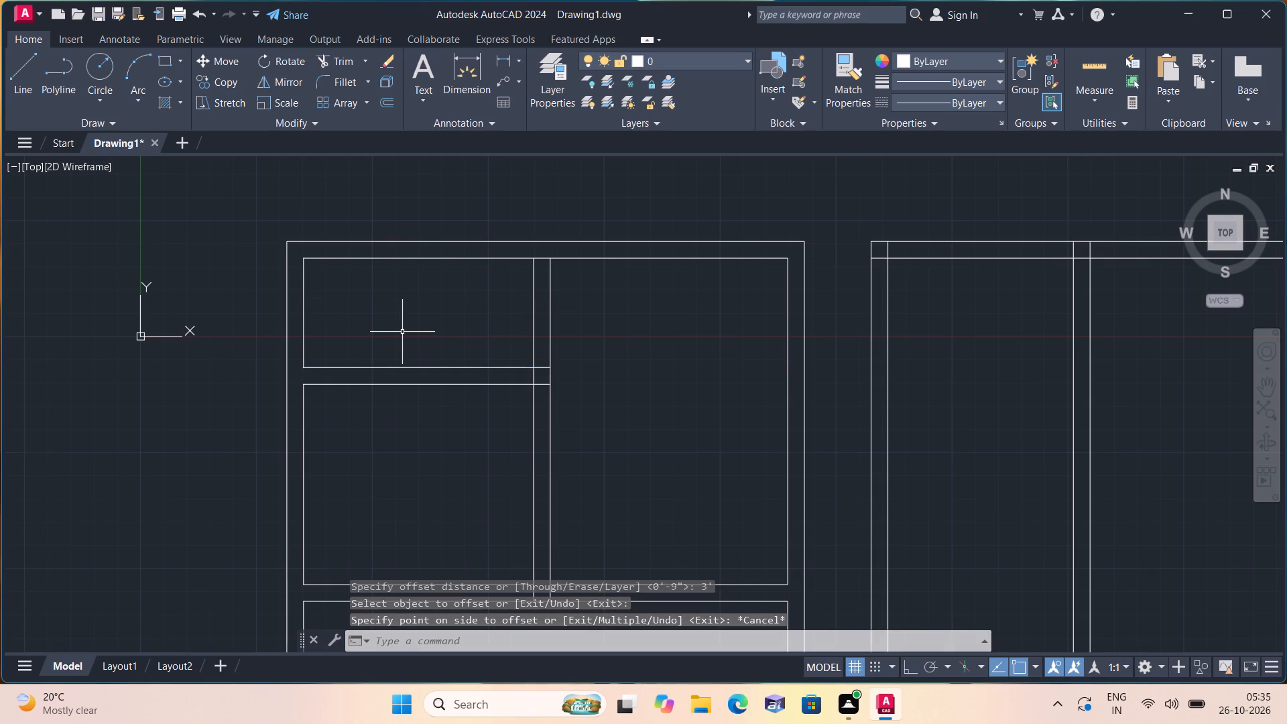
Offset the upper line of the horizontal partition between the two upper-left rooms by 2' into the top room.
key("space")
key("2")
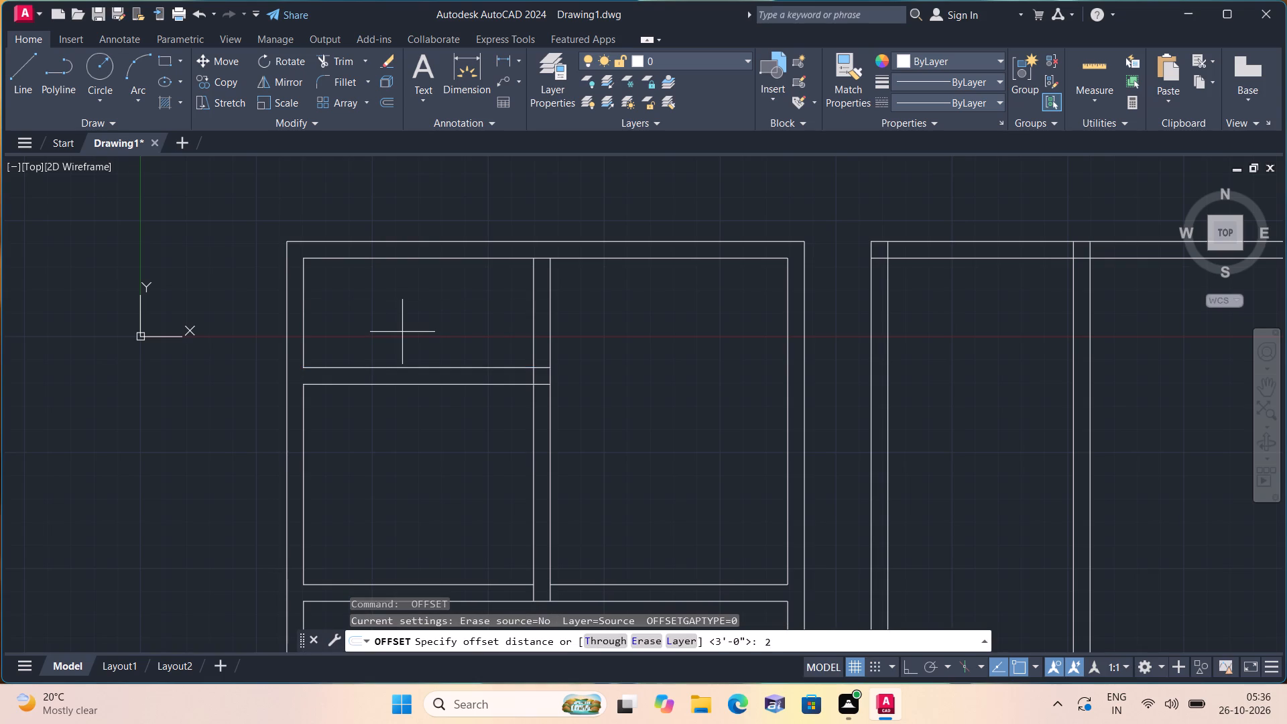
key("apostrophe")
key("space")
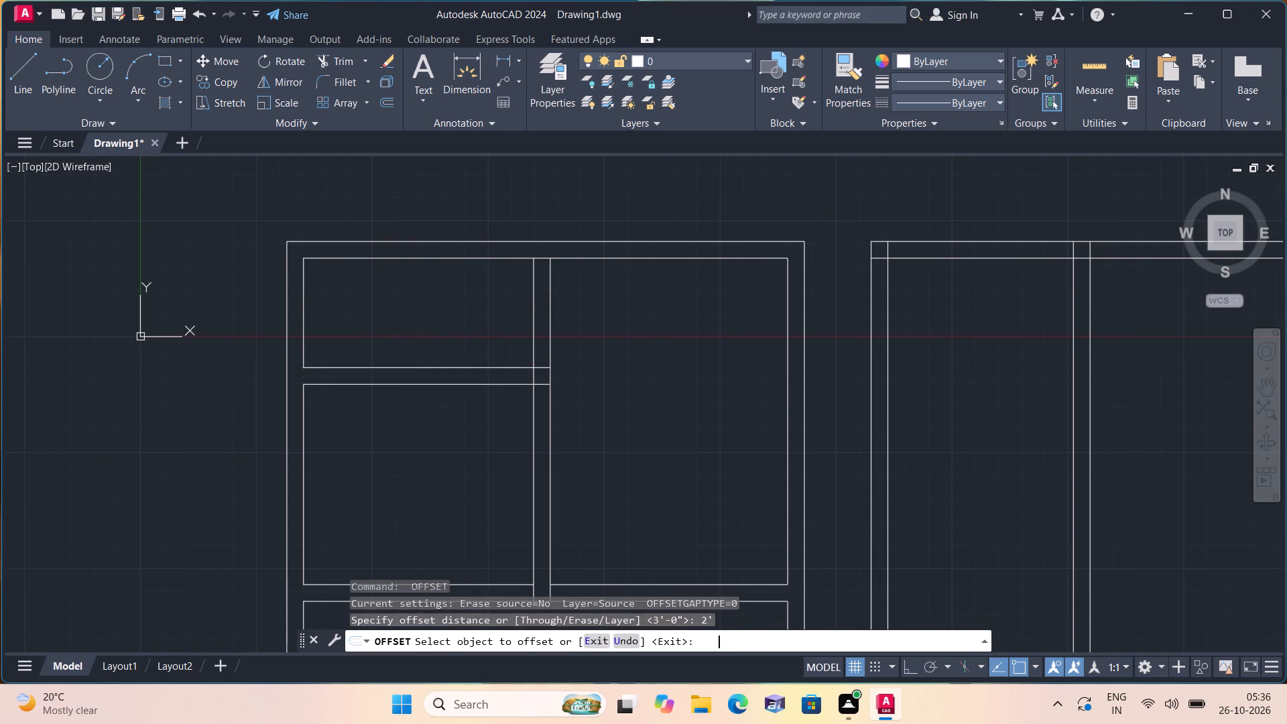
left_click(414, 367)
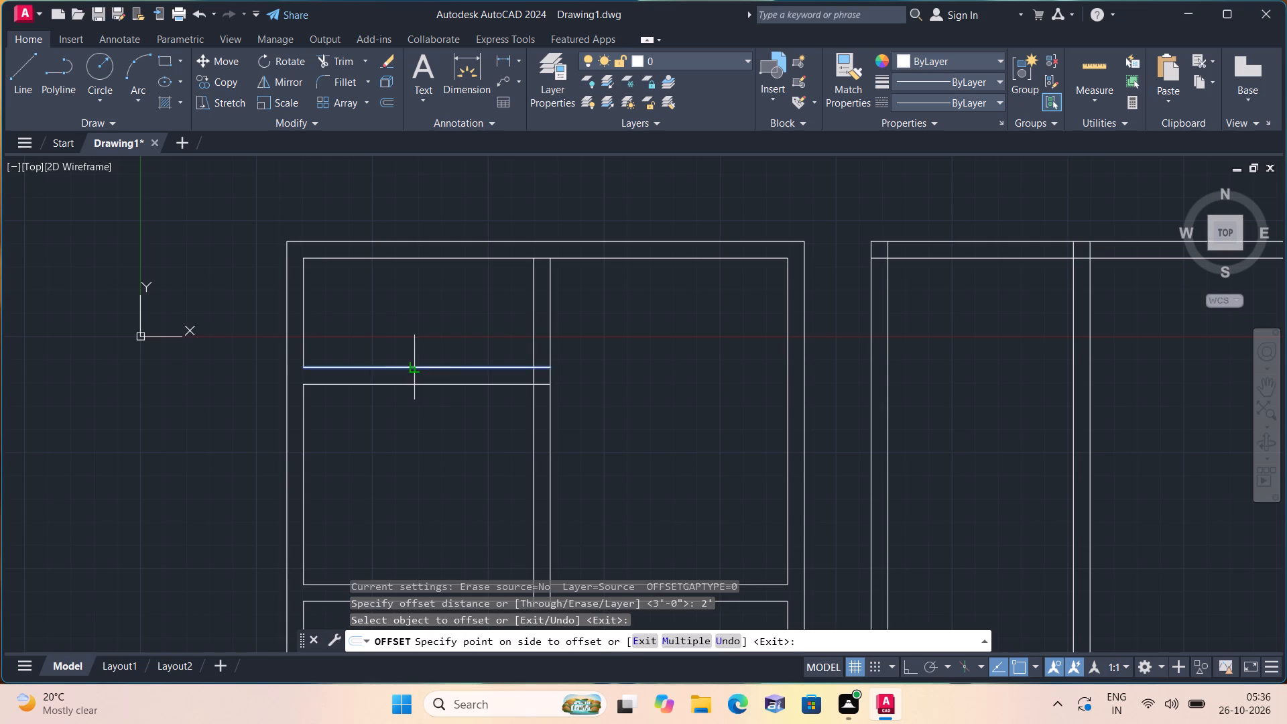
left_click(411, 335)
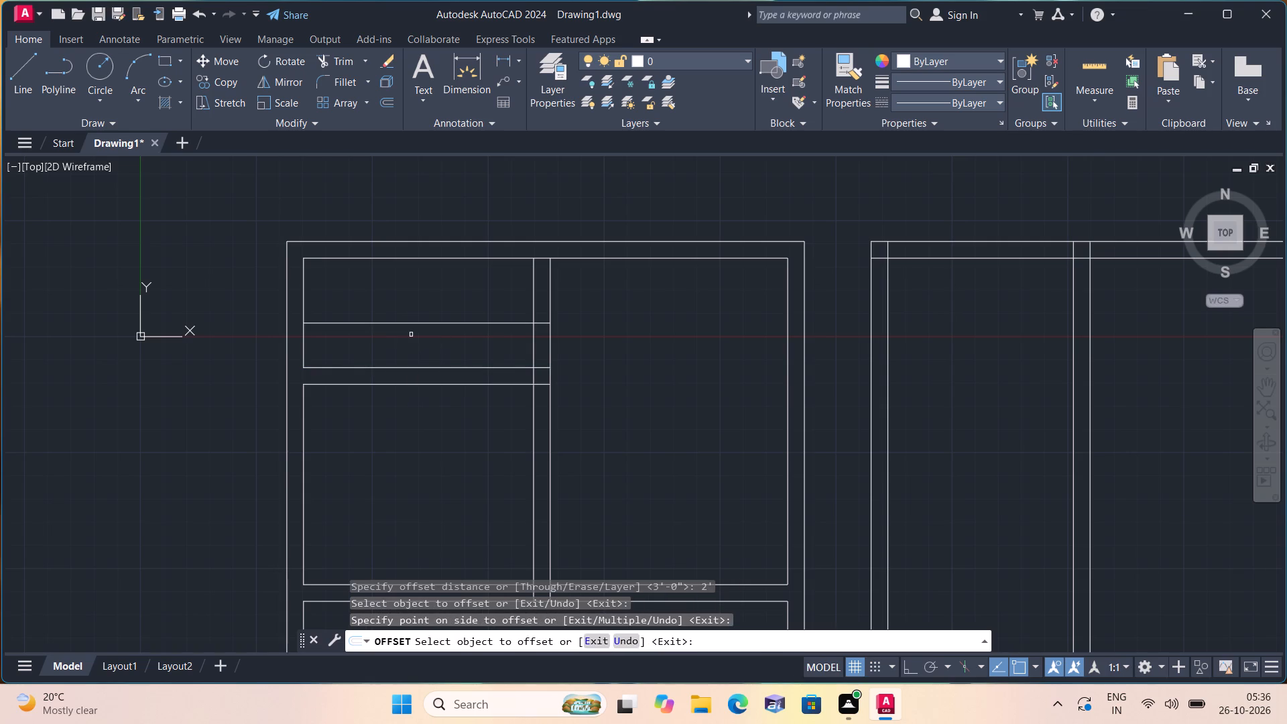
key("space")
With Ortho on, draw a line 2' left from the lower-left room corner at the vertical partition, continuing down across the wall thickness.
scroll(411, 335, "down", 1)
type("l")
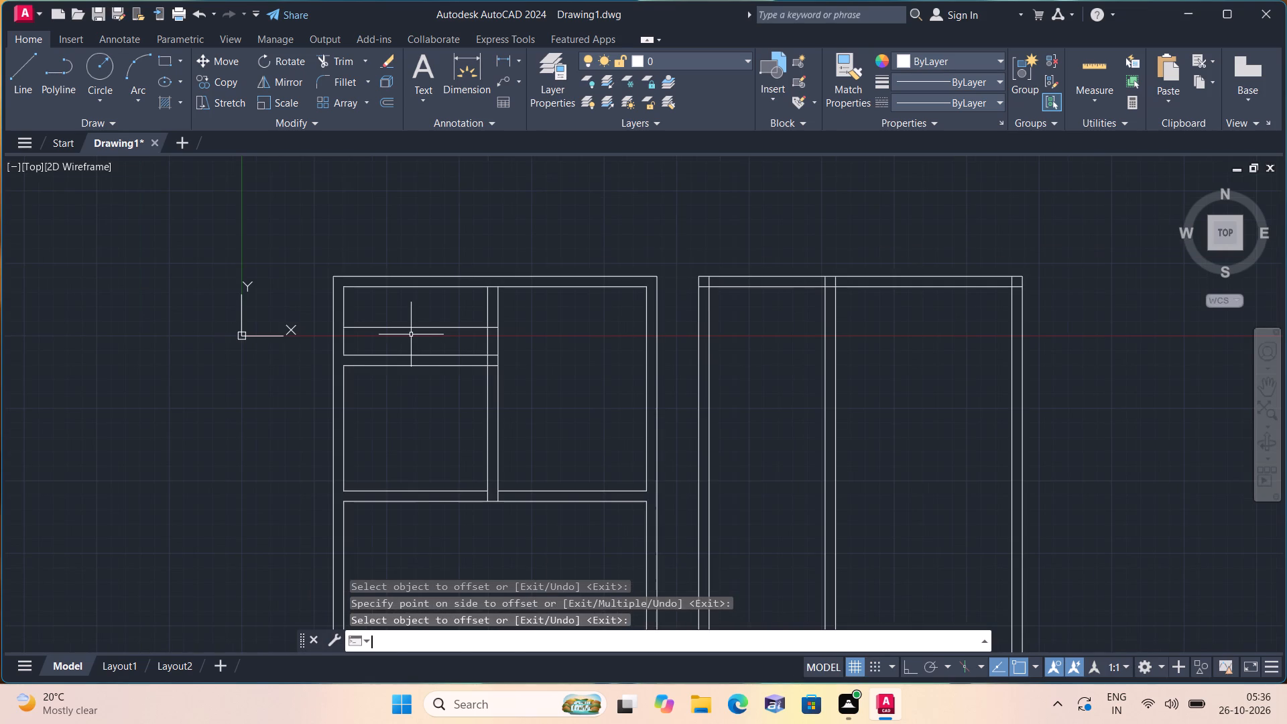
key("space")
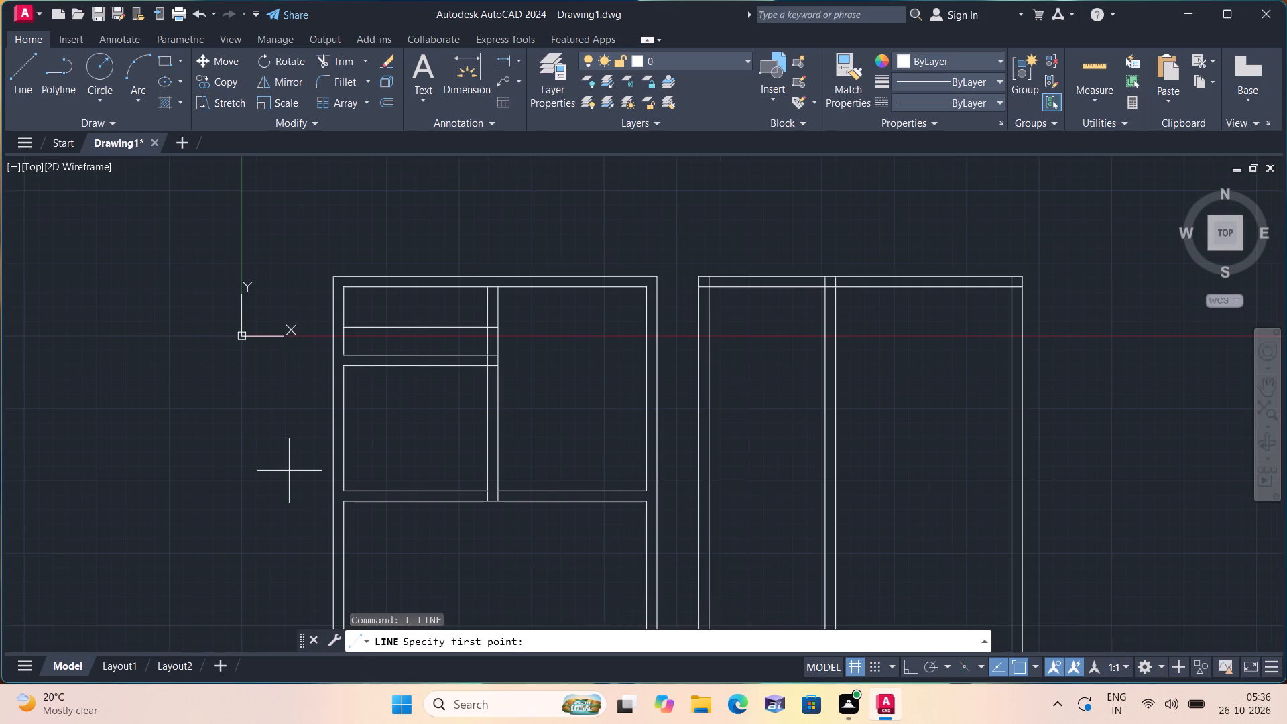
left_click(907, 666)
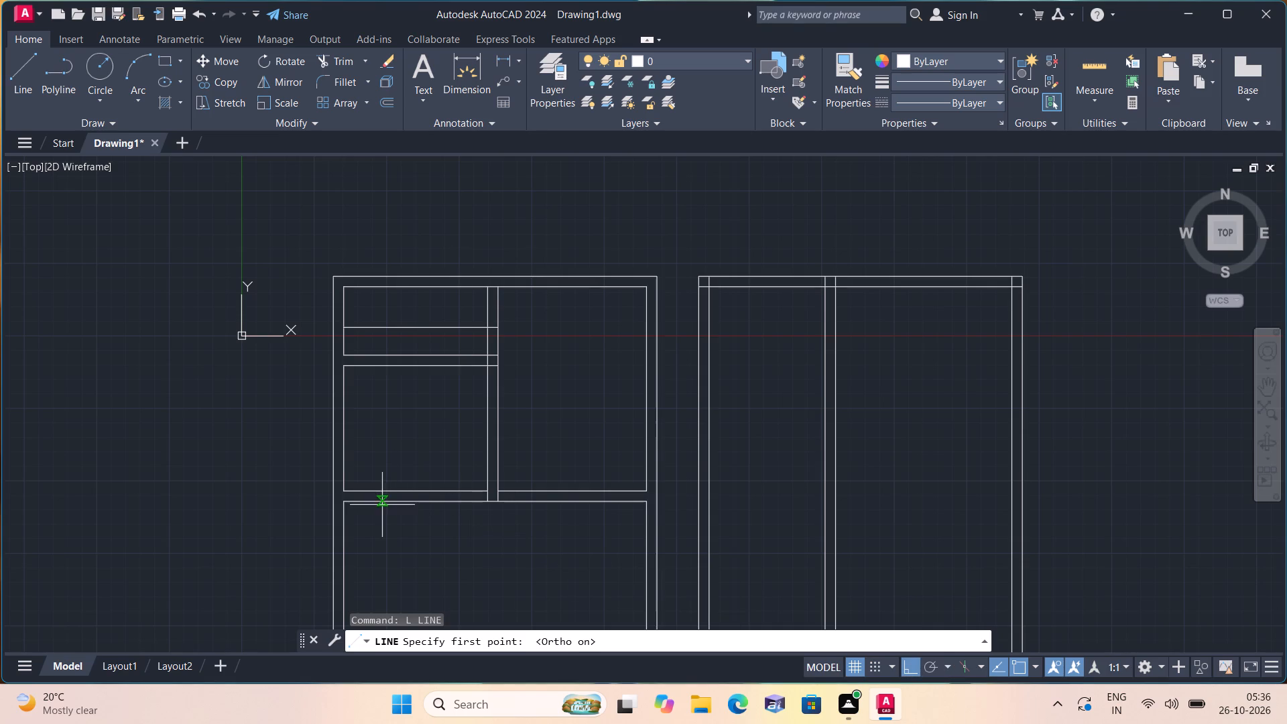
middle_click_drag(382, 505, 404, 560)
scroll(471, 551, "up", 1)
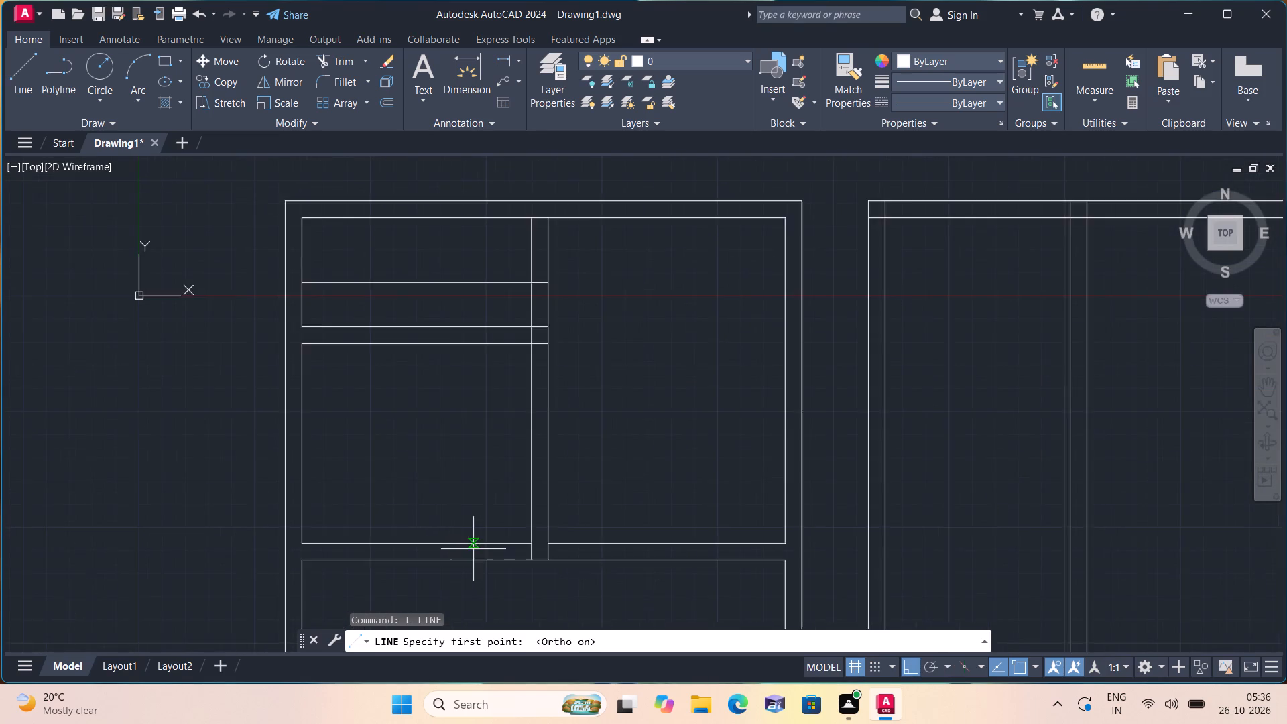
scroll(477, 547, "up", 1)
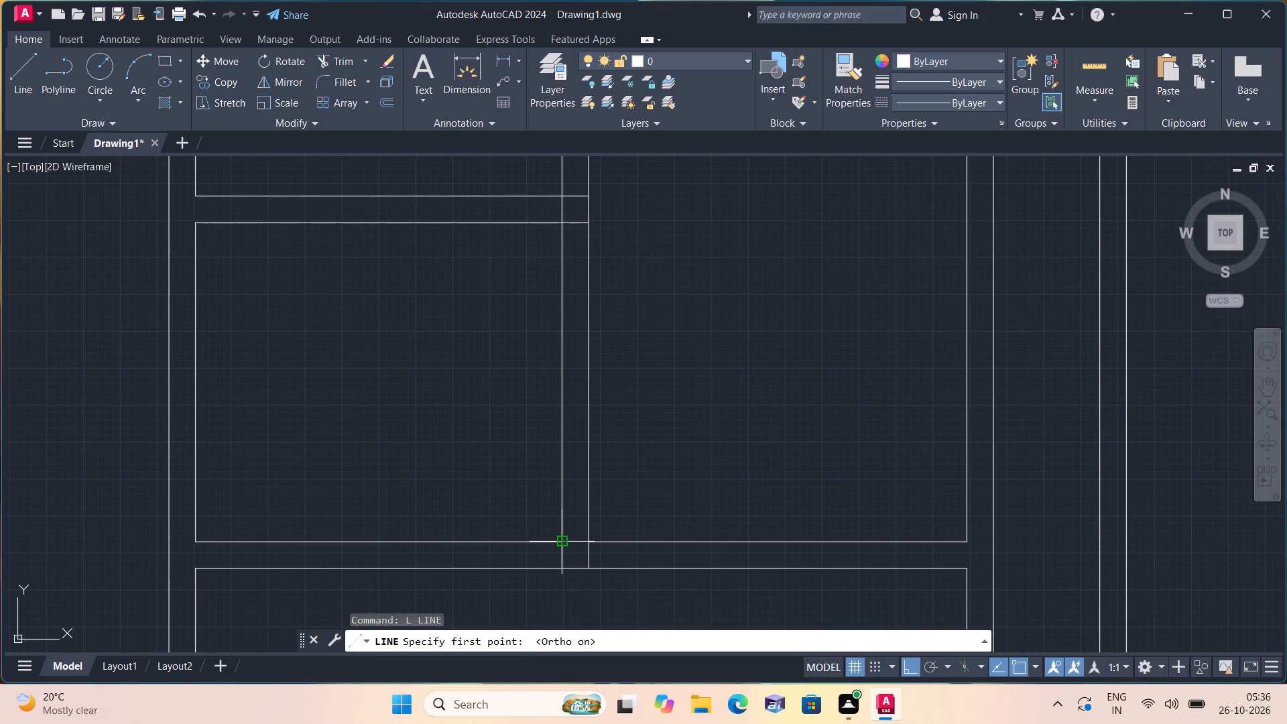
left_click(559, 544)
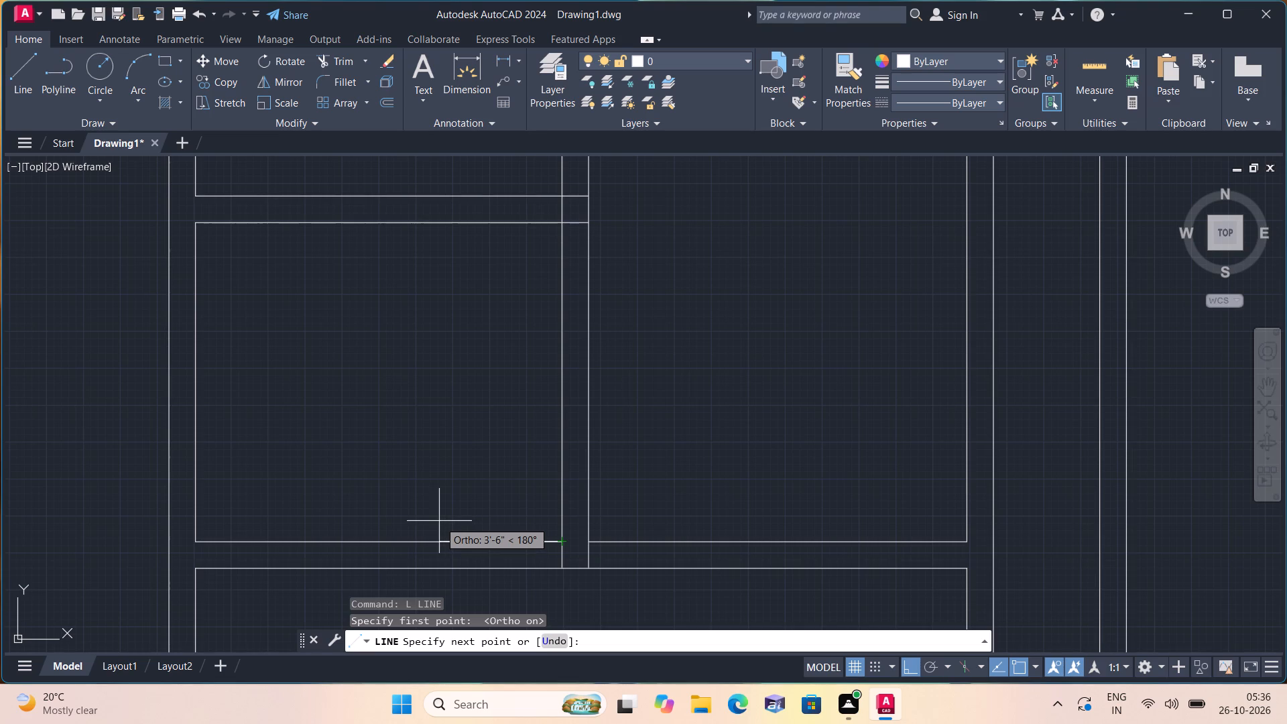
key("2")
key("apostrophe")
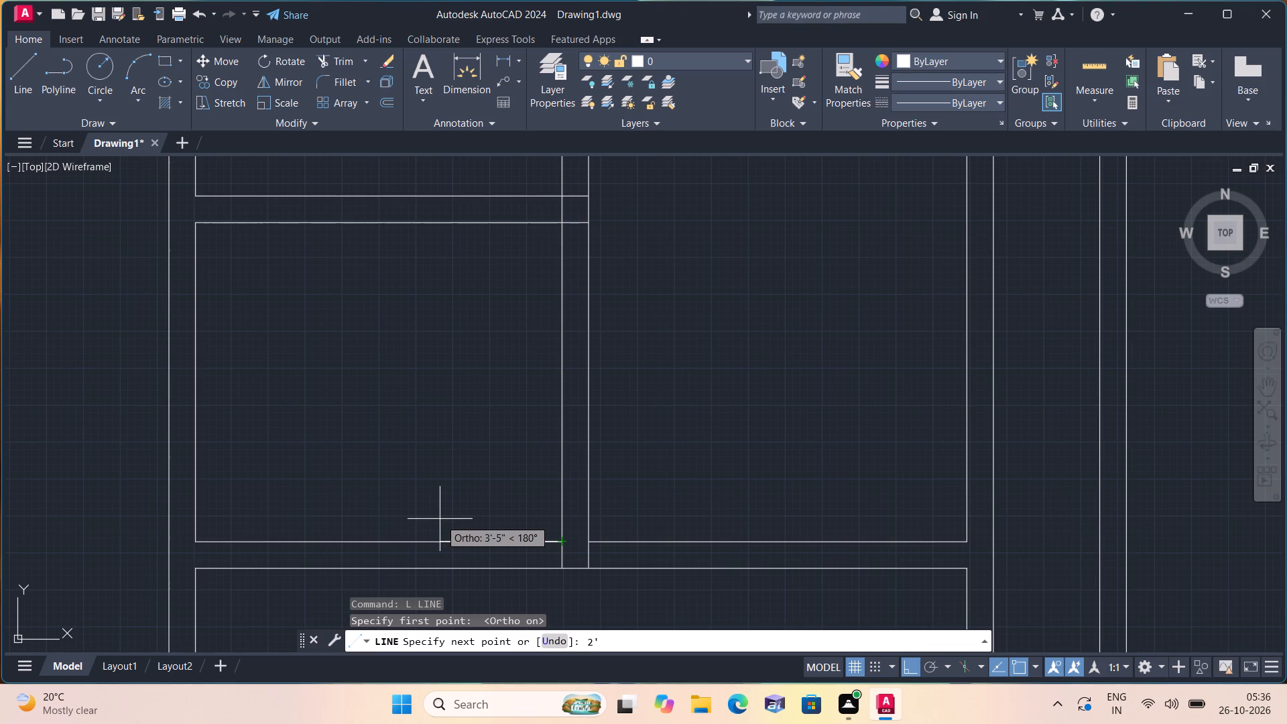
key("space")
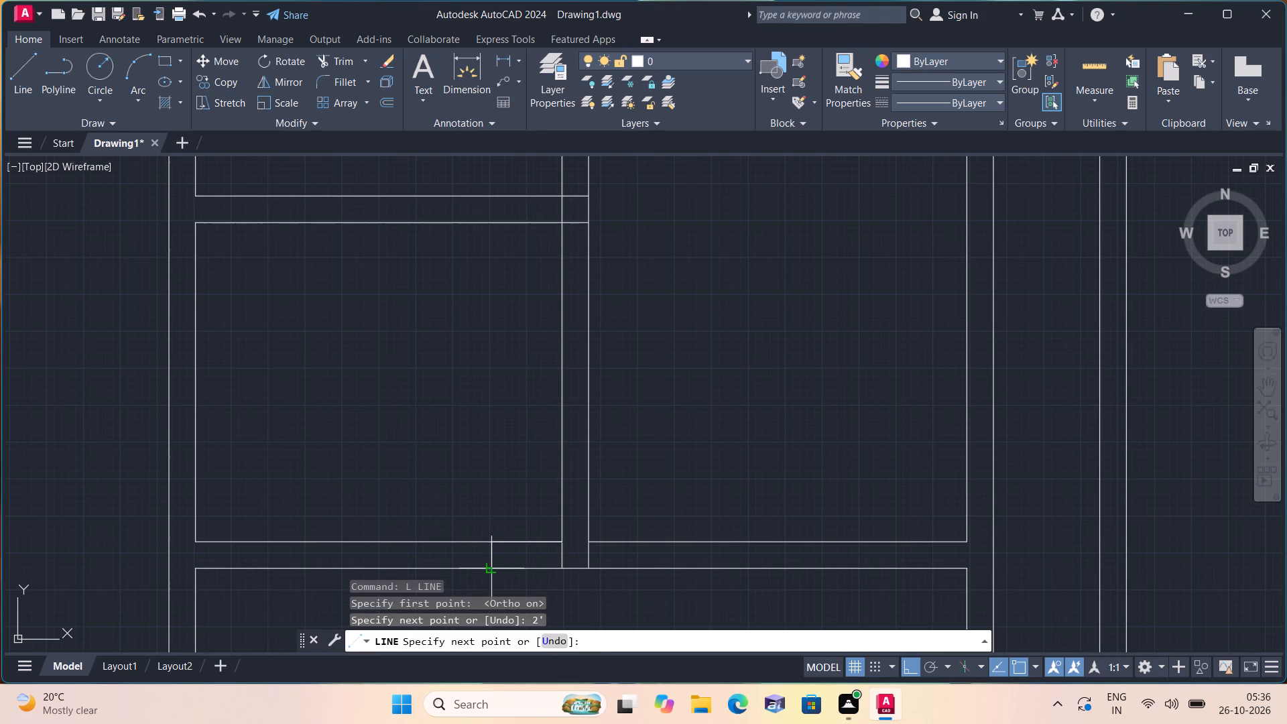
left_click(489, 573)
key("space")
Trim both horizontal wall lines between the new jamb line and the vertical partition, opening a 2' doorway.
type("trim")
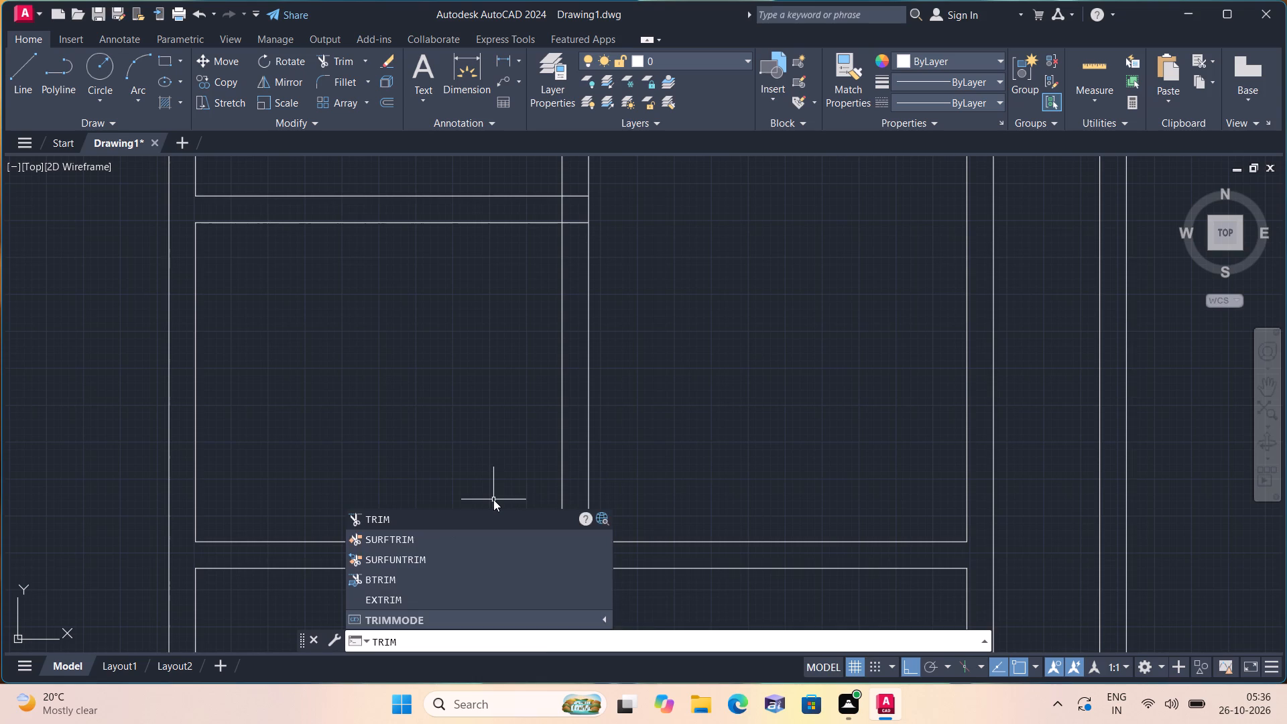
key("space")
left_click_drag(493, 476, 536, 579)
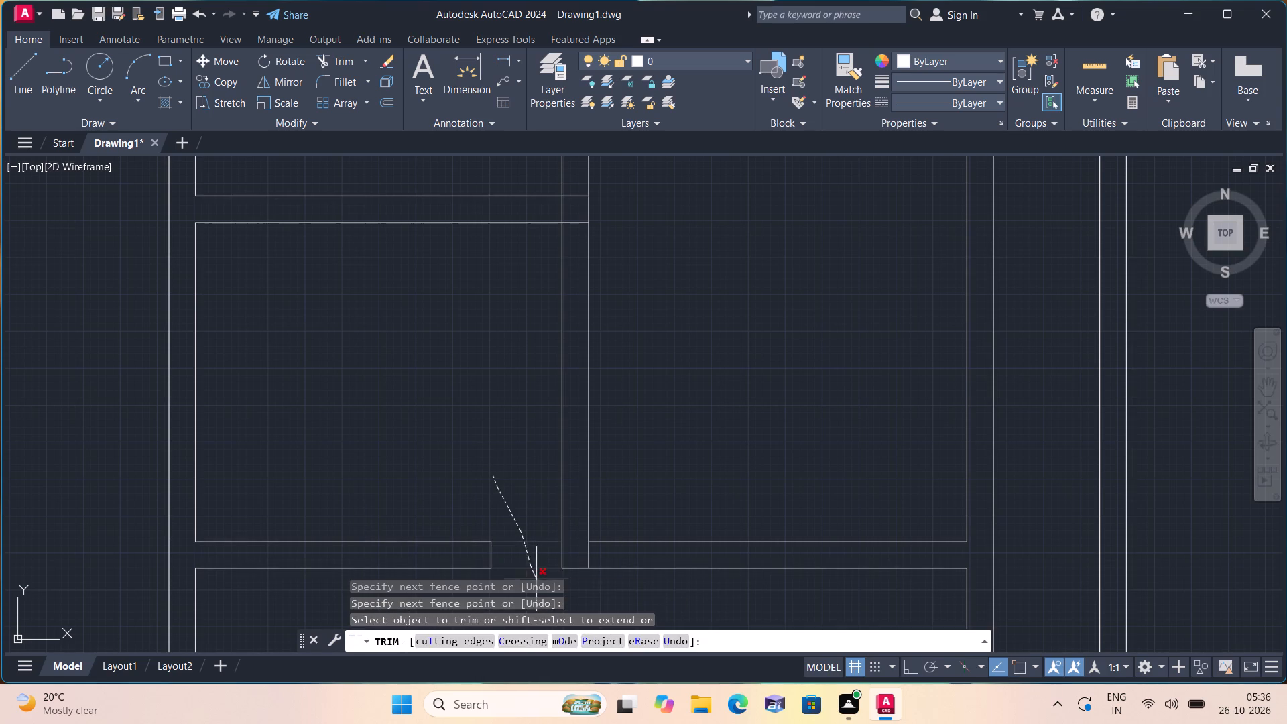
key("space")
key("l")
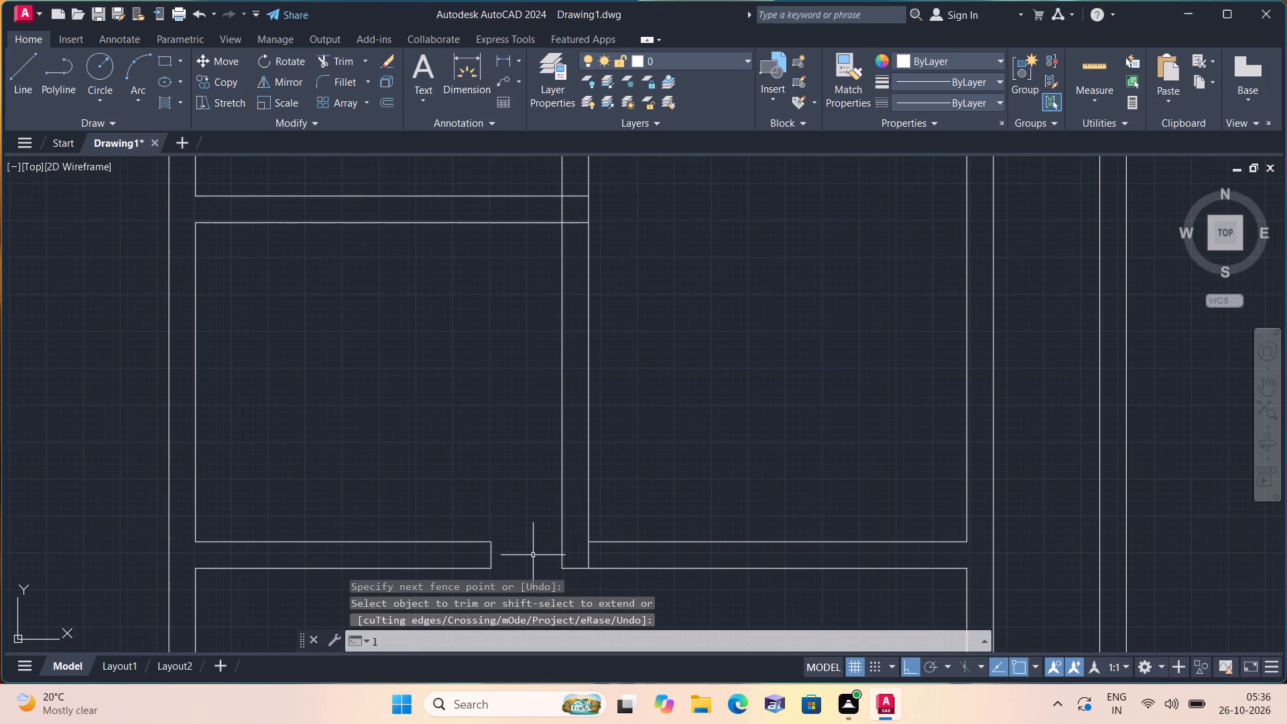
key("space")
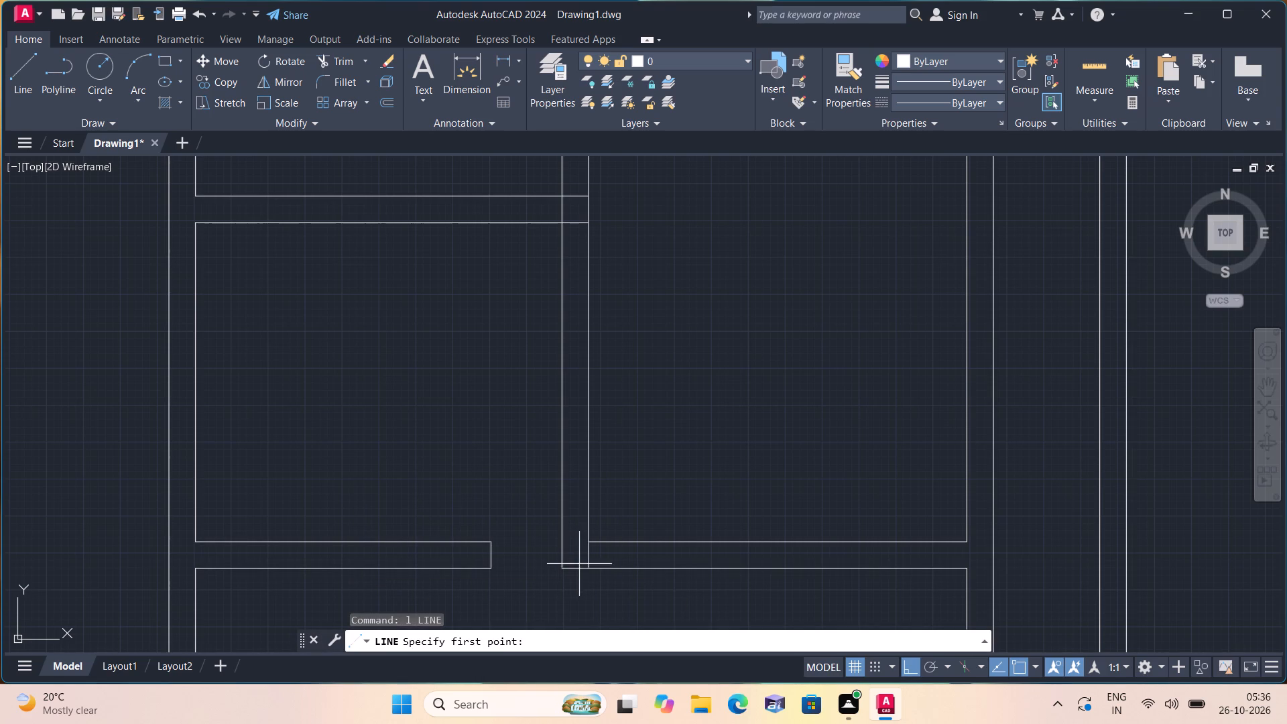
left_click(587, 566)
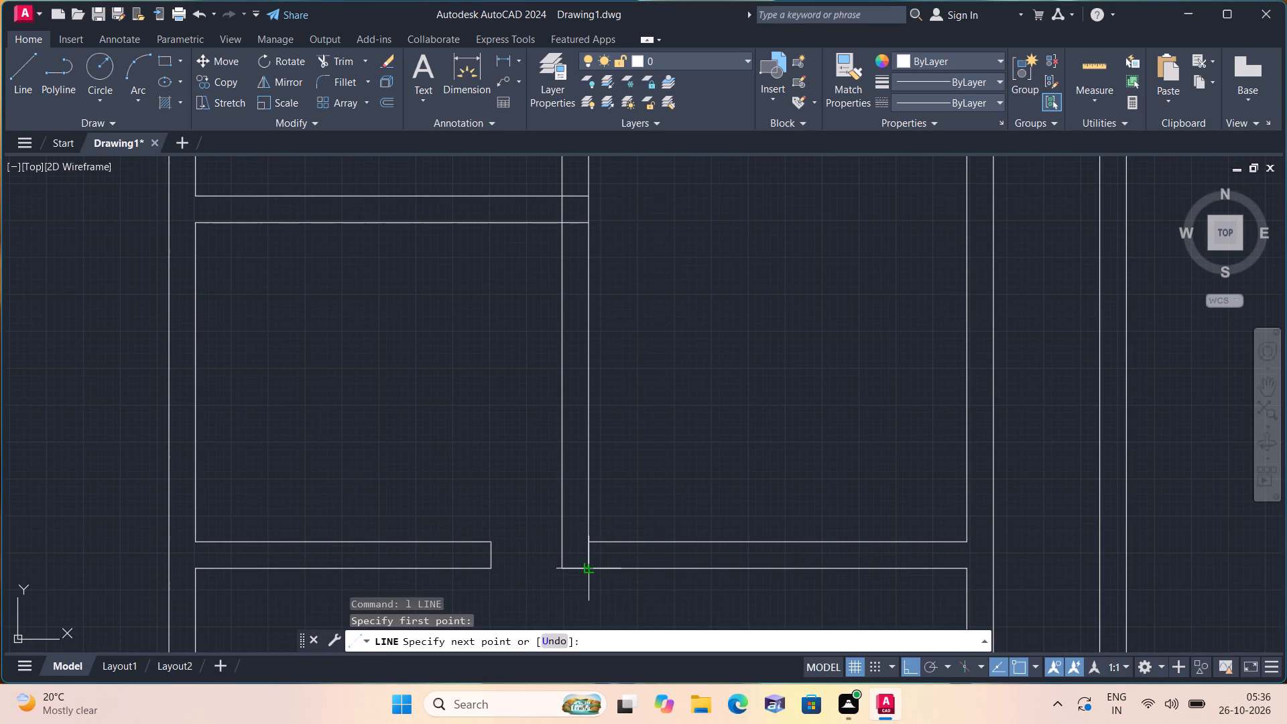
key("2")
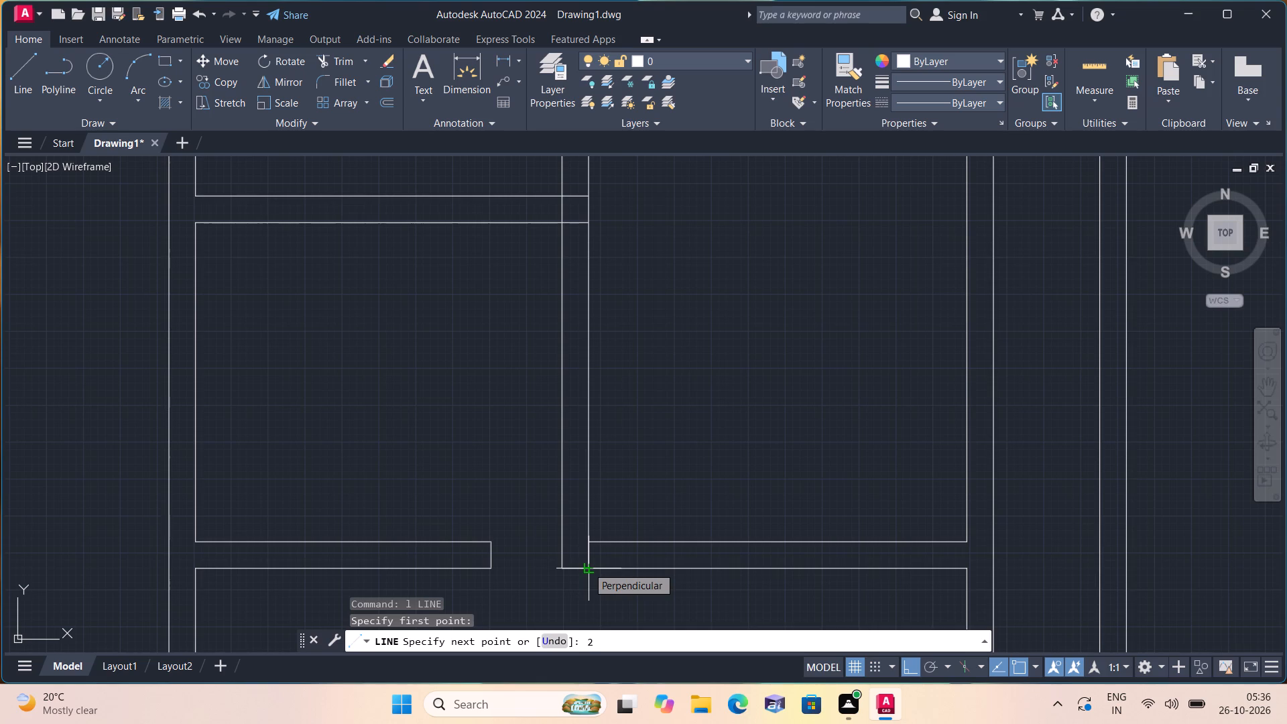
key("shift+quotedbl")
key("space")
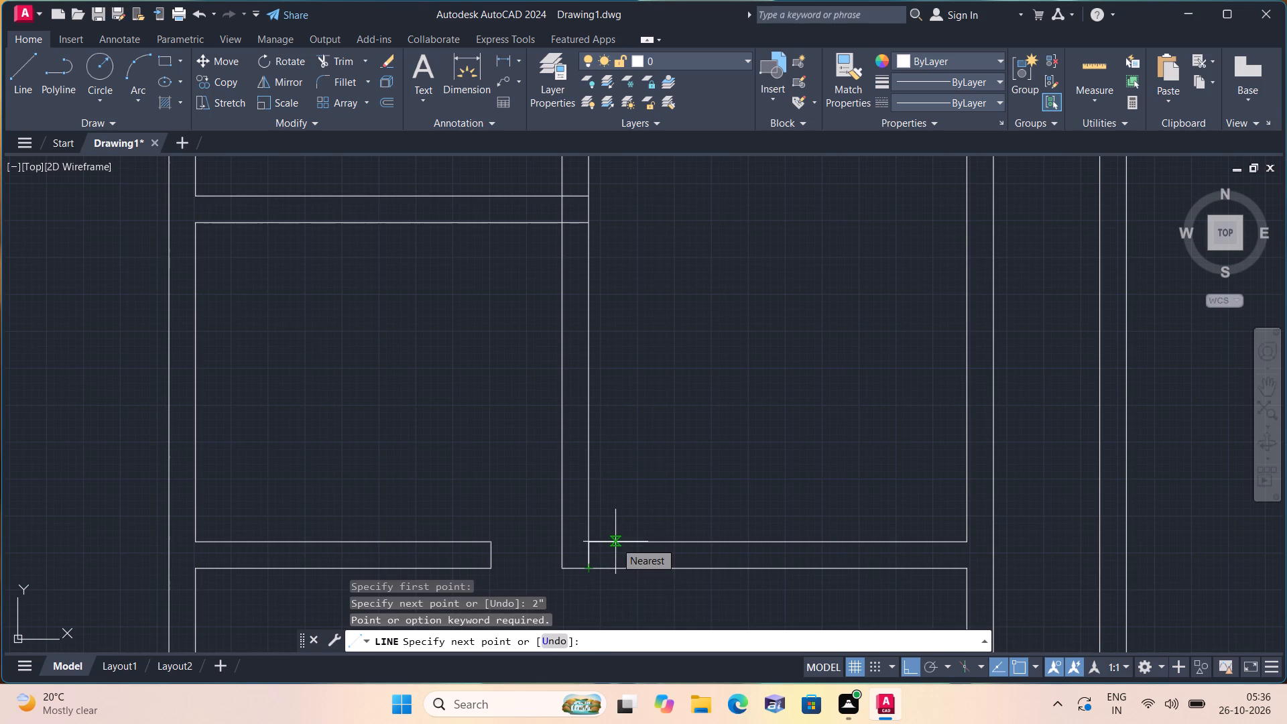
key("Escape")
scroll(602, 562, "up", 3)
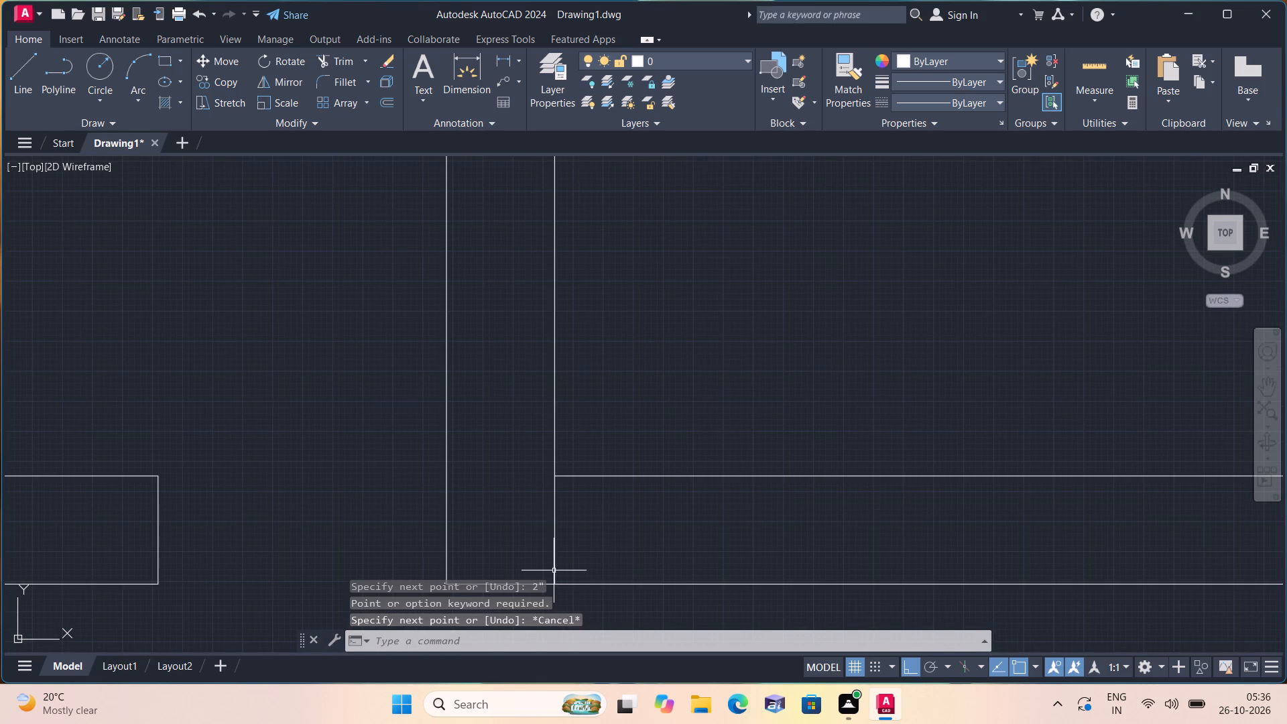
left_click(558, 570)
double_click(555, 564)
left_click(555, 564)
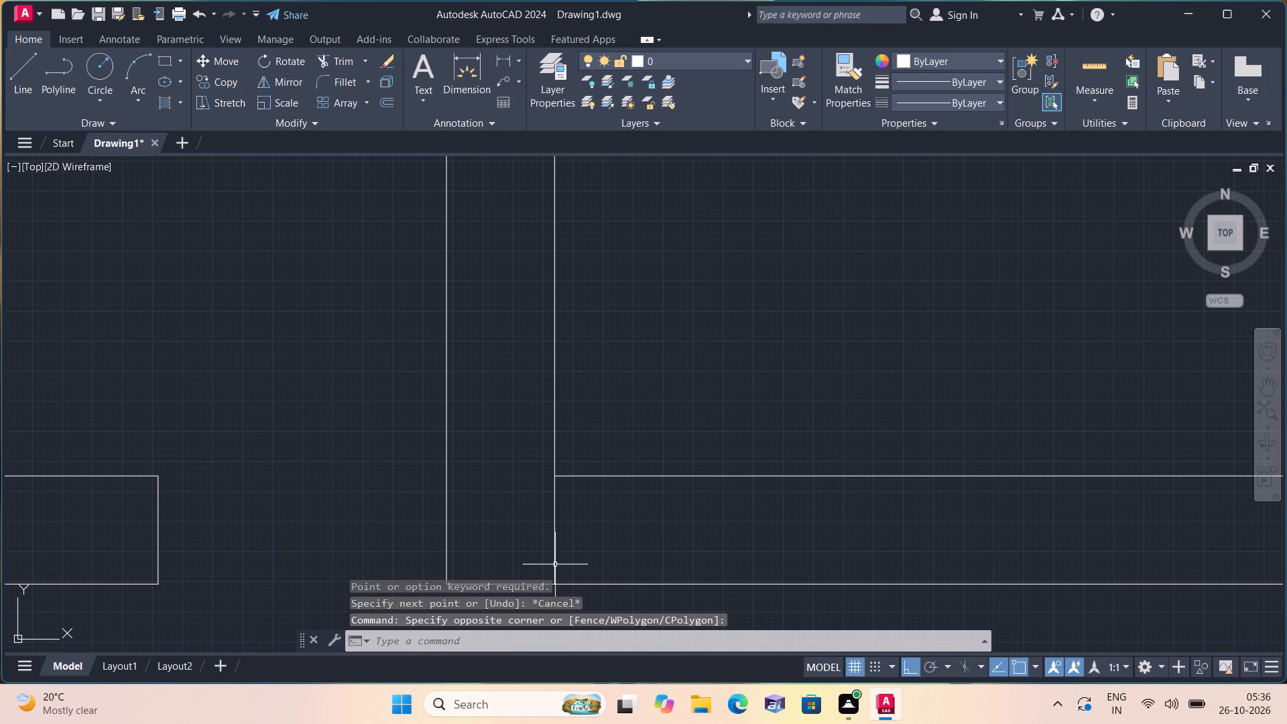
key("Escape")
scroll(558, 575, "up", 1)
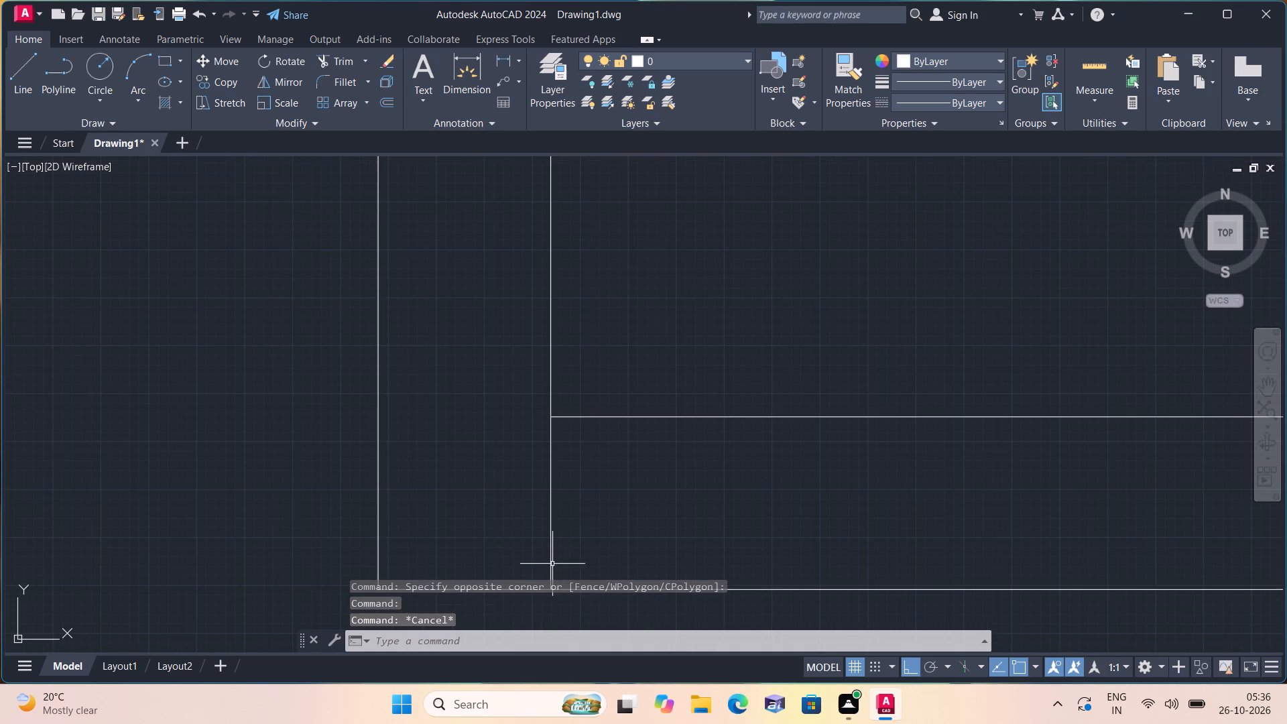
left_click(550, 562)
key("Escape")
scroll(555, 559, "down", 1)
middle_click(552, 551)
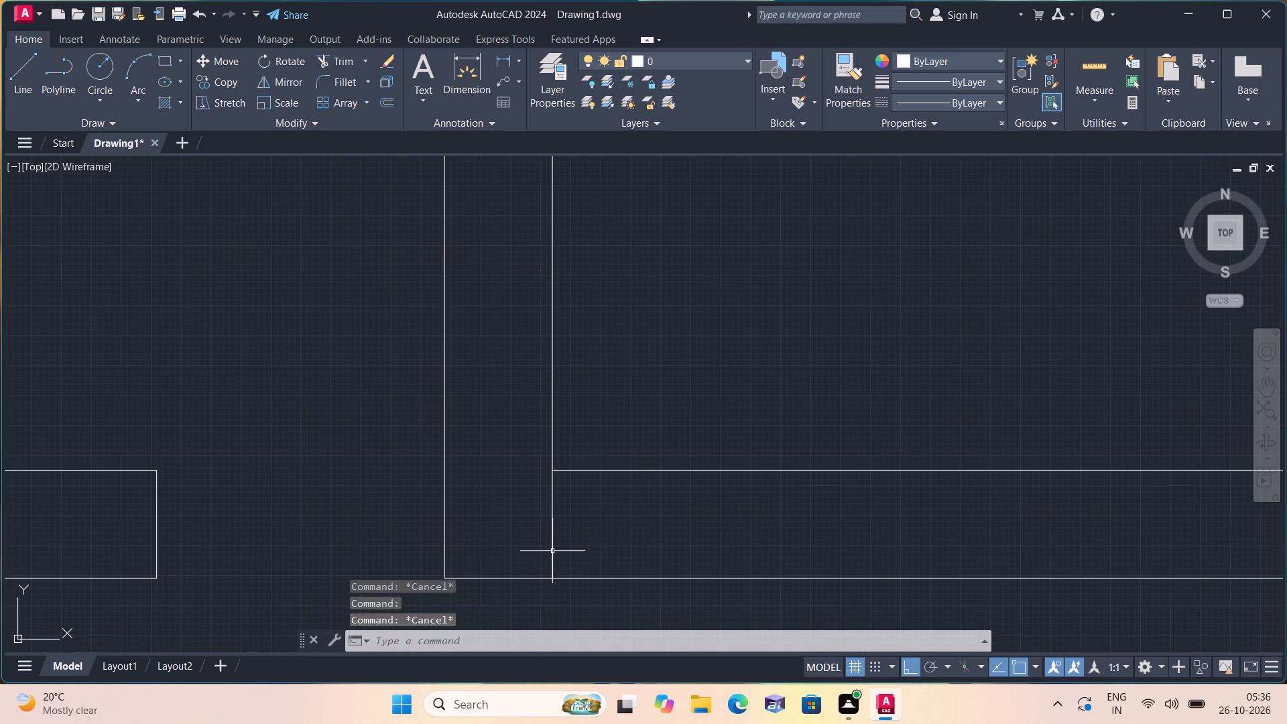
Draw a line 2" right from the vertical partition's lower-right corner, continuing up across the horizontal wall's thickness.
key("l")
key("space")
scroll(556, 575, "up", 2)
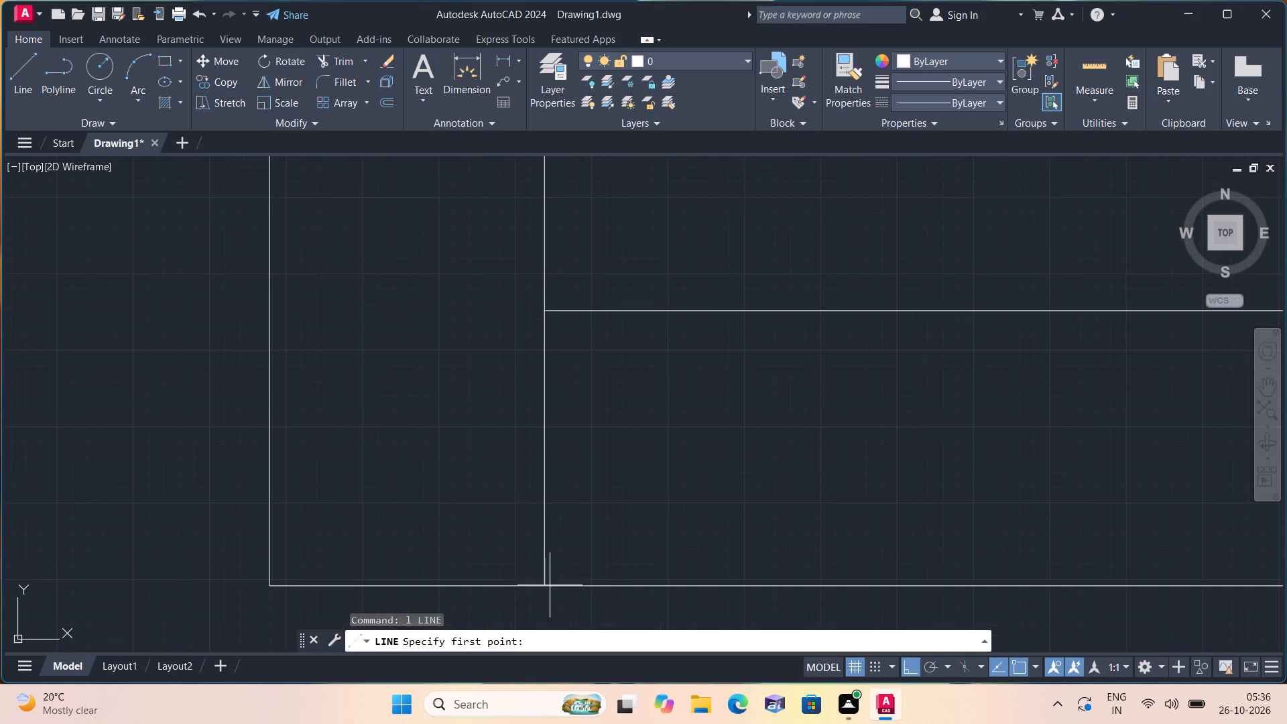
left_click(544, 587)
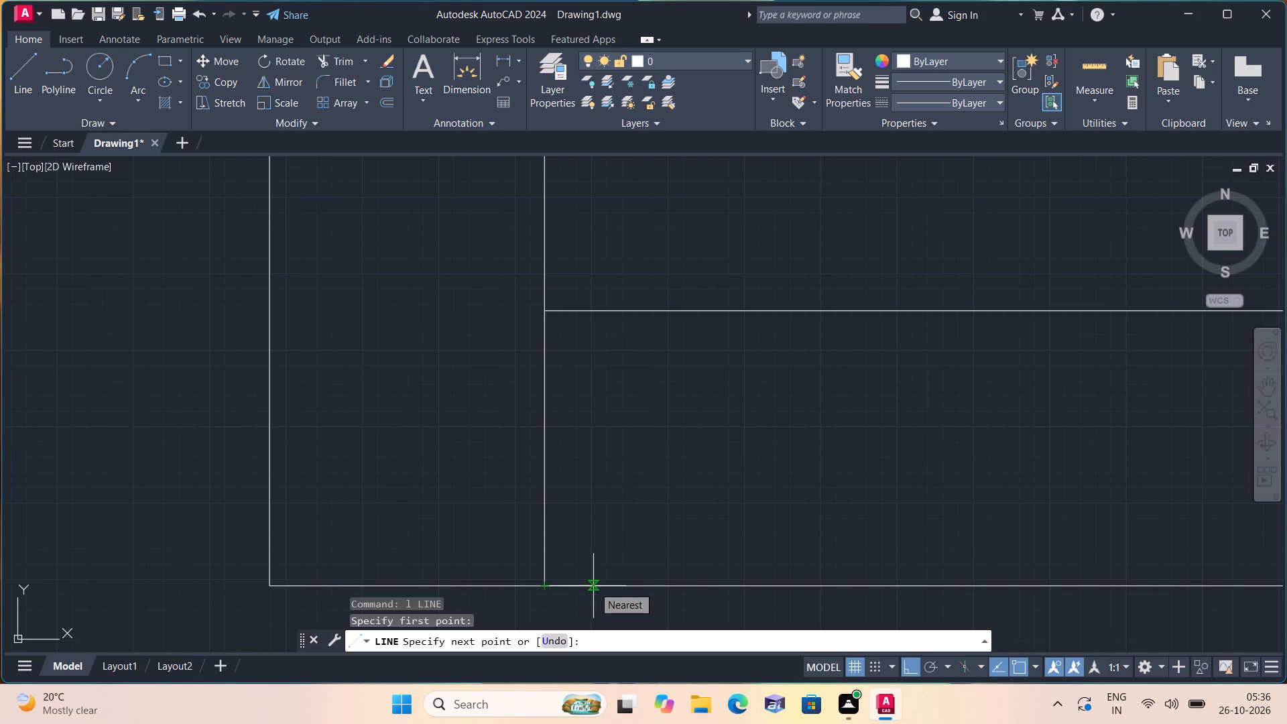
key("2")
key("shift+quotedbl")
key("space")
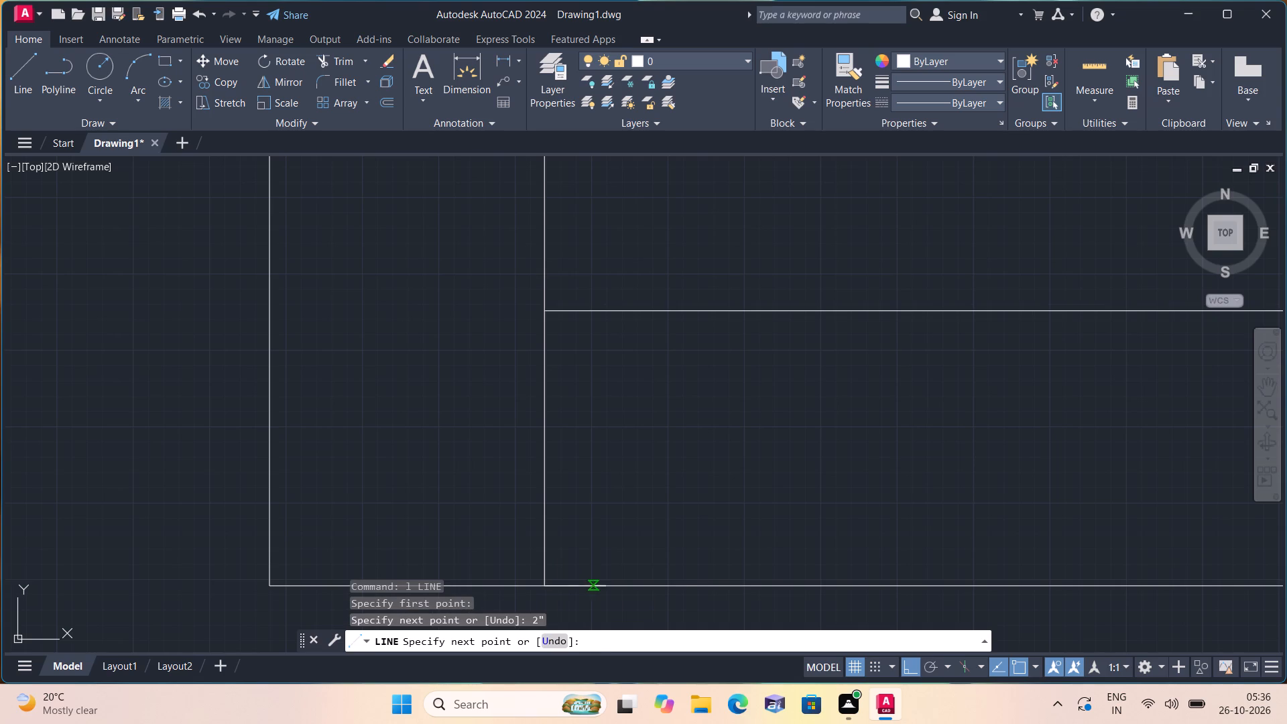
left_click(603, 316)
key("space")
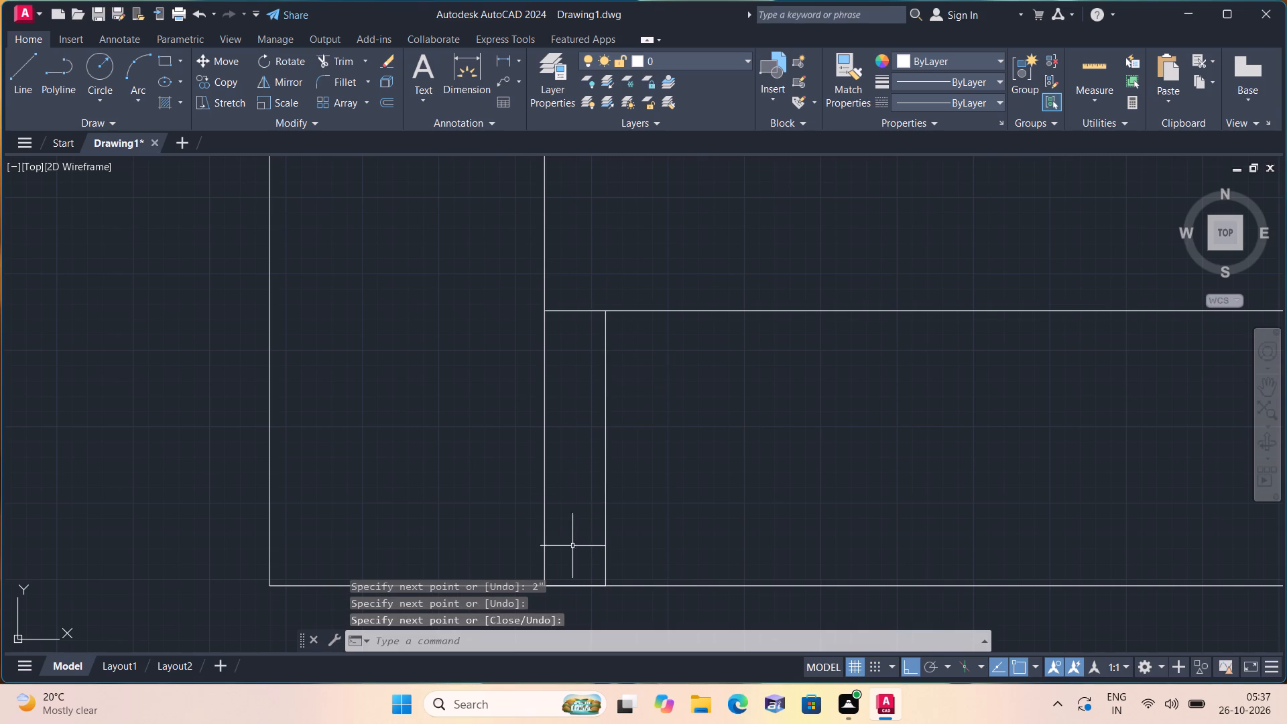
Erase the short 2" horizontal segment at the base of the new jamb line.
left_click(572, 587)
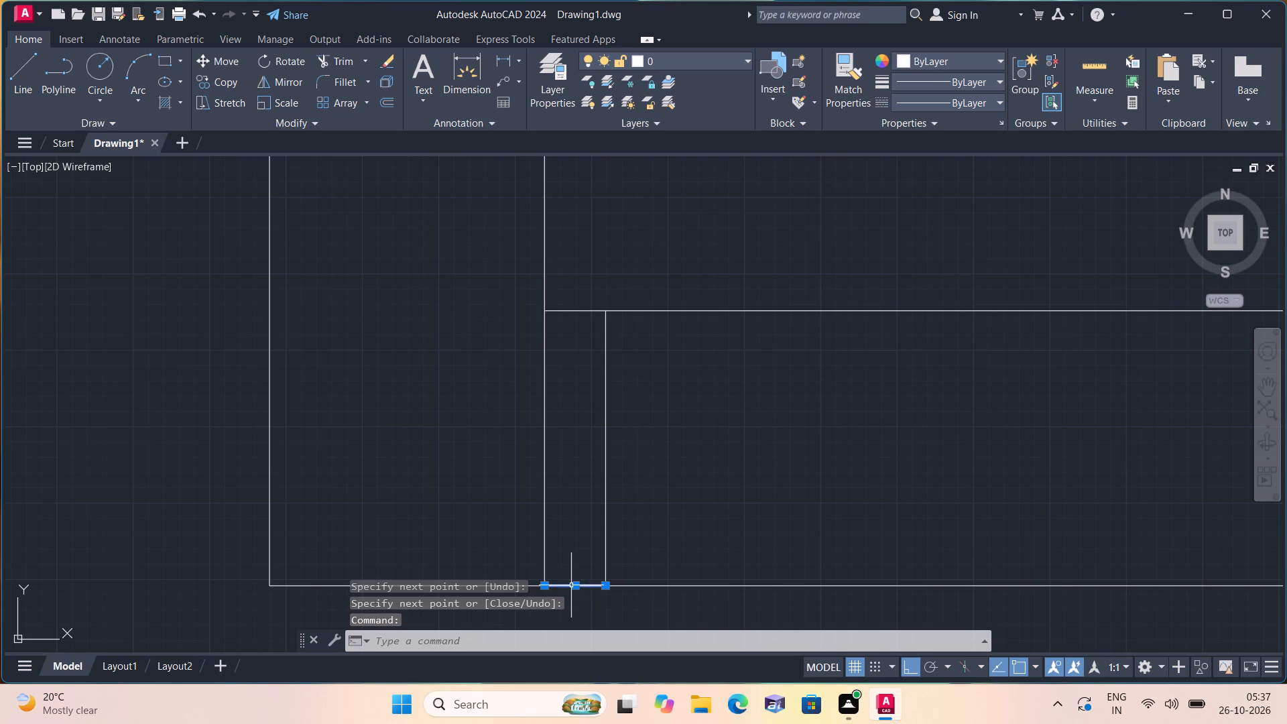
key("Delete")
left_click(569, 585)
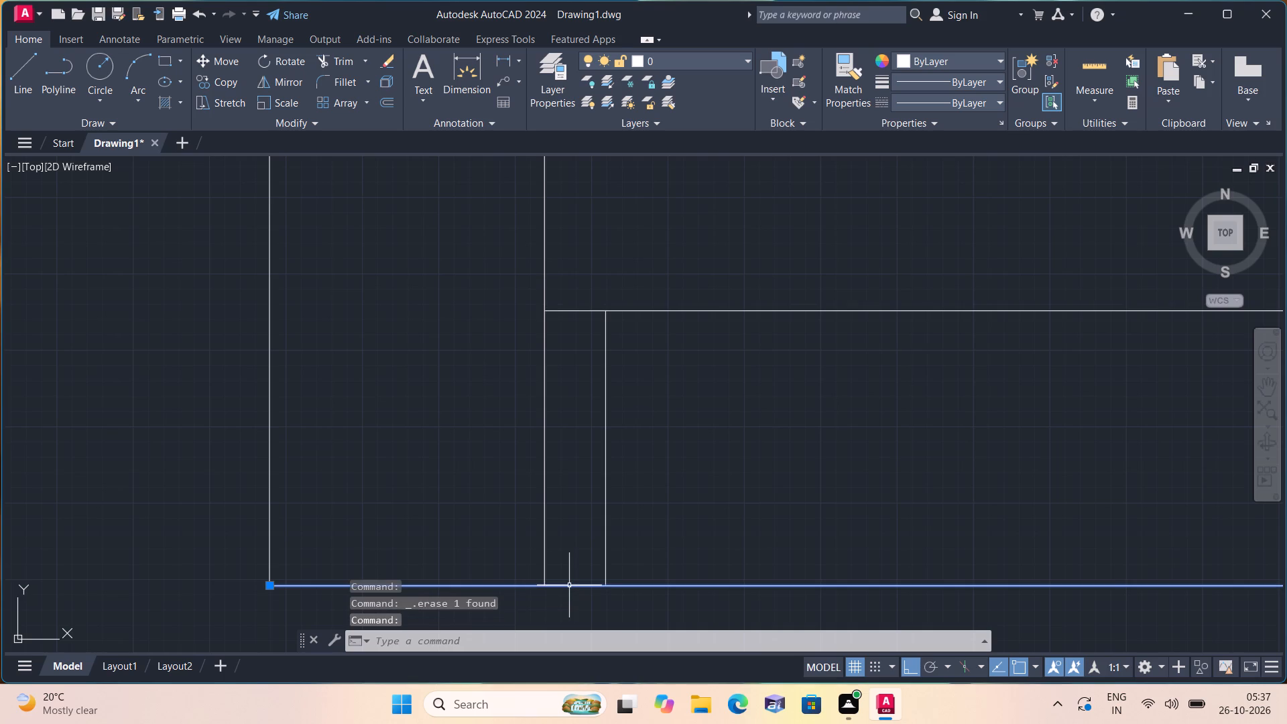
key("Escape")
Trim the upper horizontal wall line between the vertical partition and the new jamb line.
scroll(598, 463, "down", 1)
type("trim")
key("space")
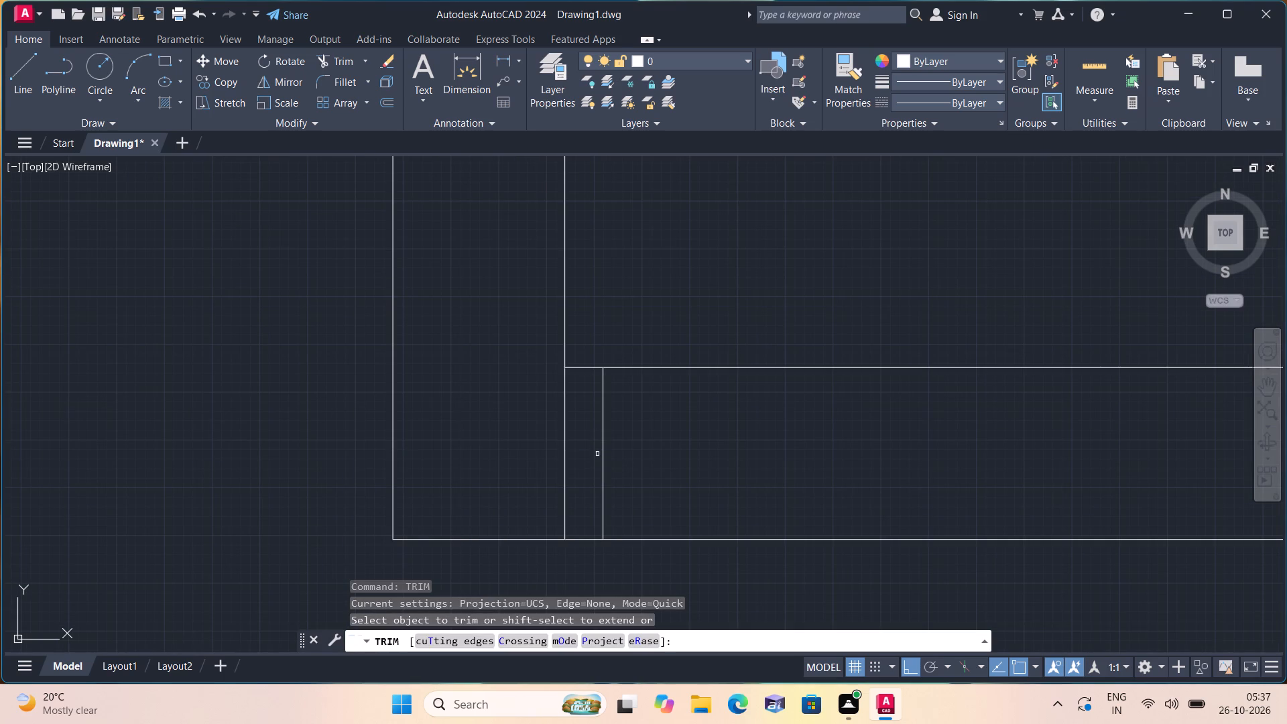
left_click_drag(575, 370, 574, 359)
left_click(574, 355)
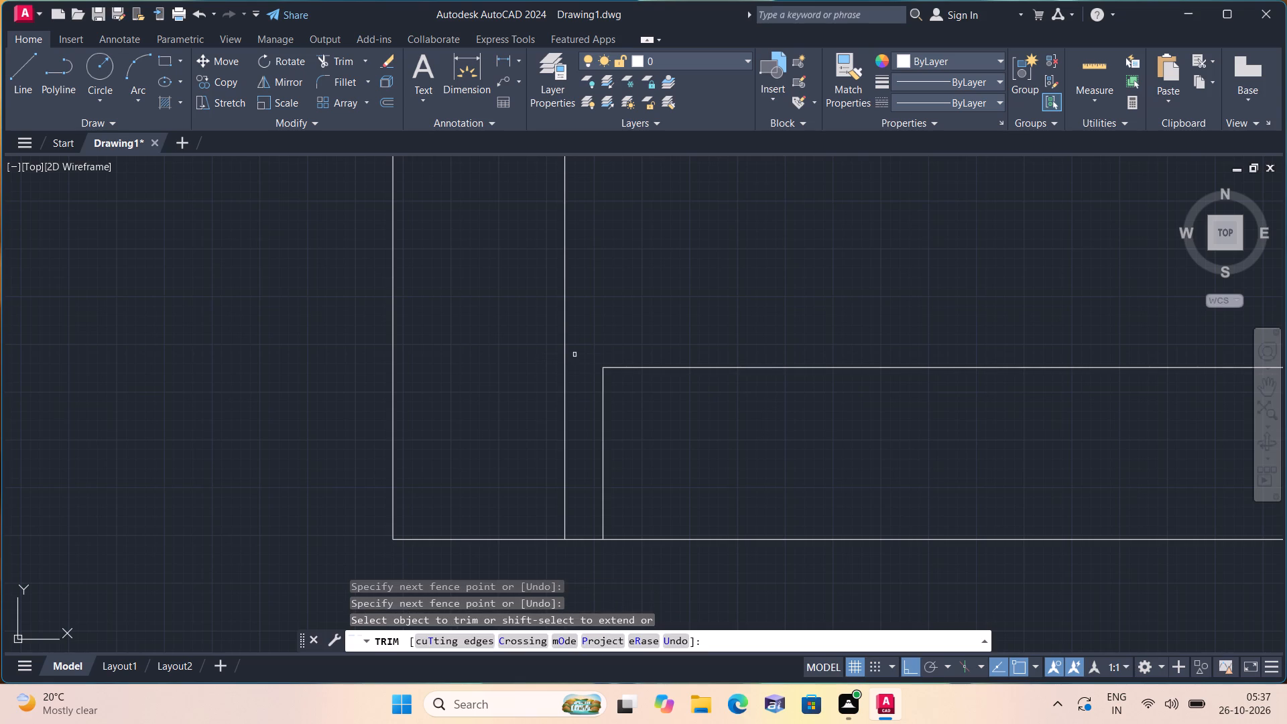
key("Escape")
Draw a 2' vertical door-leaf line upward from the top of the jamb line beside the partition.
scroll(574, 355, "down", 1)
key("l")
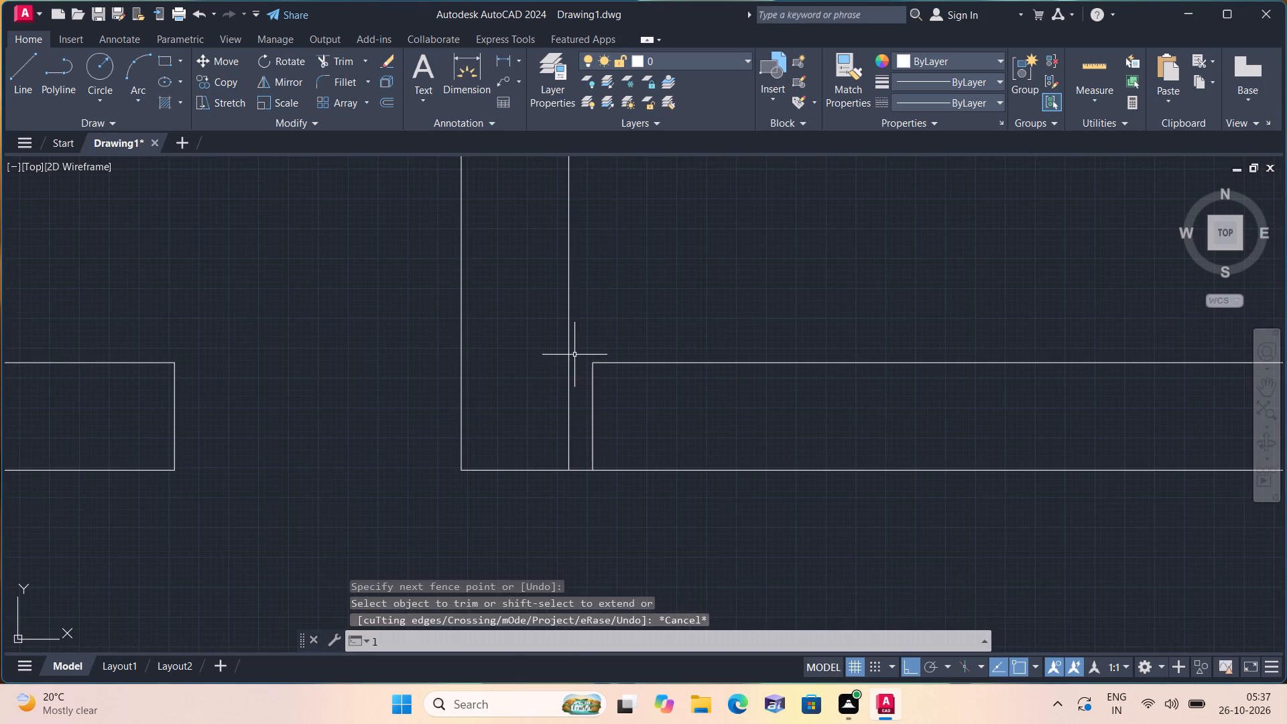
key("space")
left_click(593, 358)
scroll(609, 249, "down", 1)
middle_click_drag(605, 310, 605, 328)
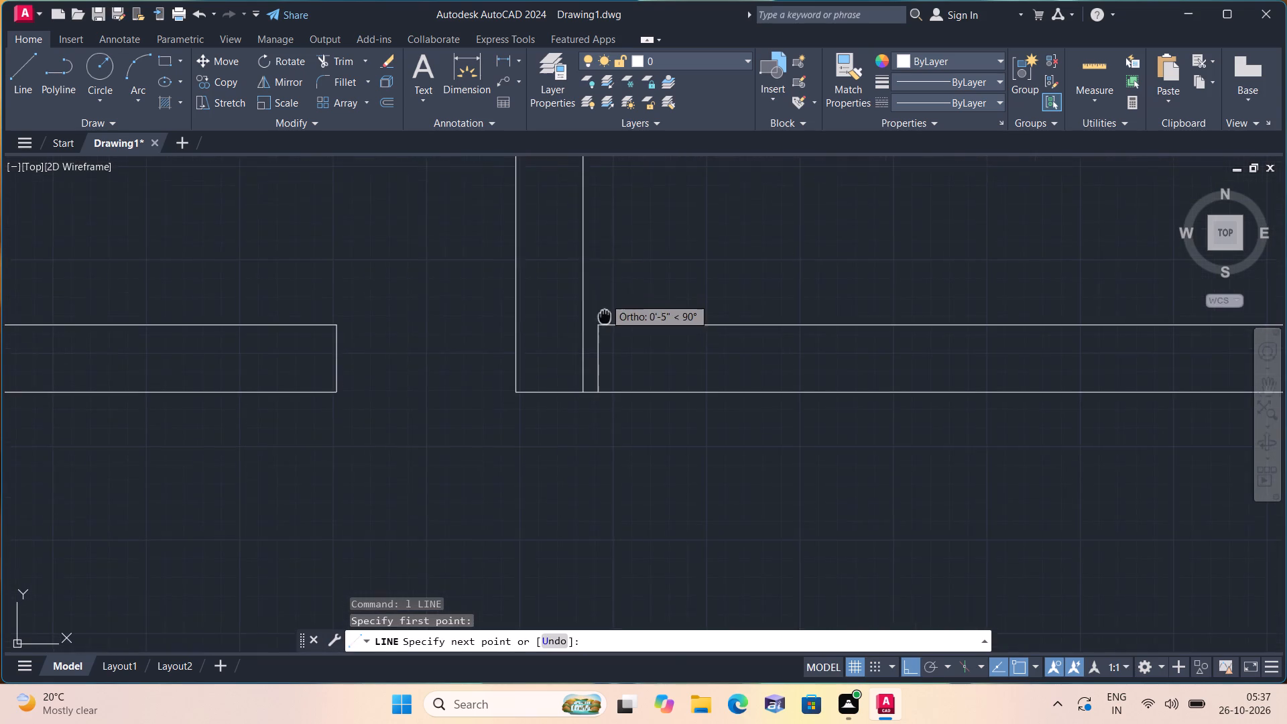
middle_click_drag(605, 328, 596, 444)
type("2'")
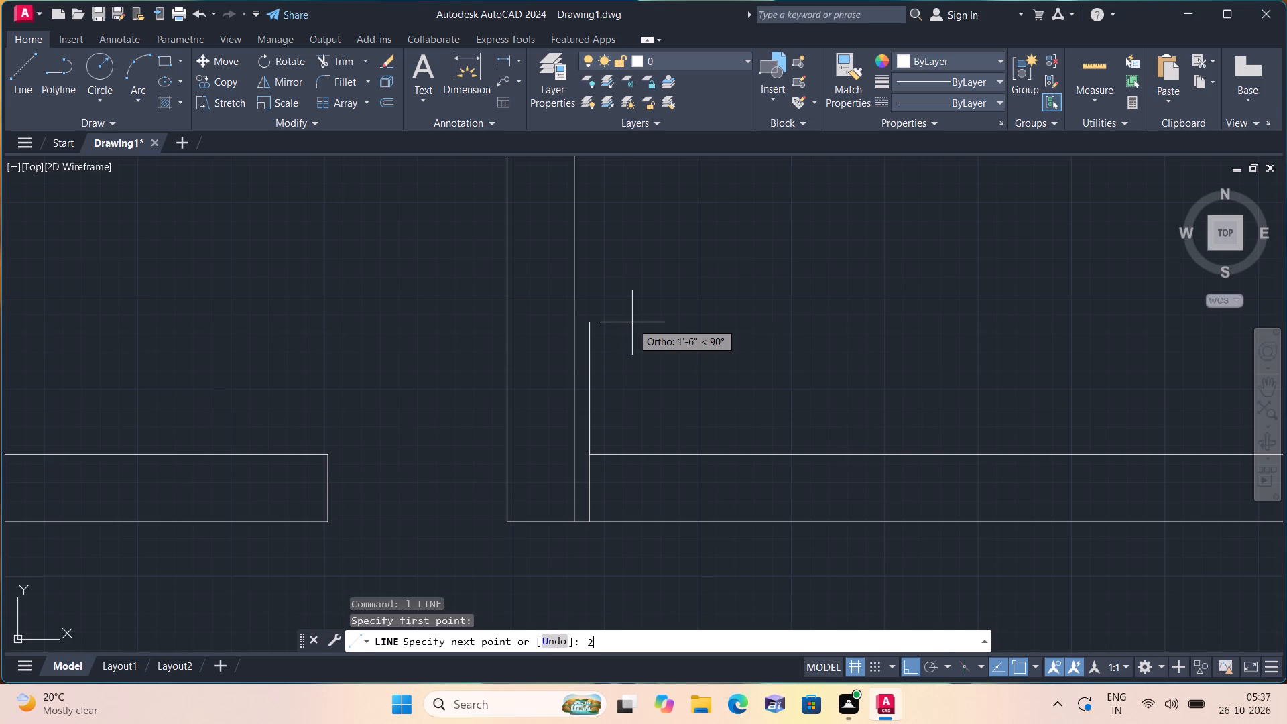
key("space")
key("Escape")
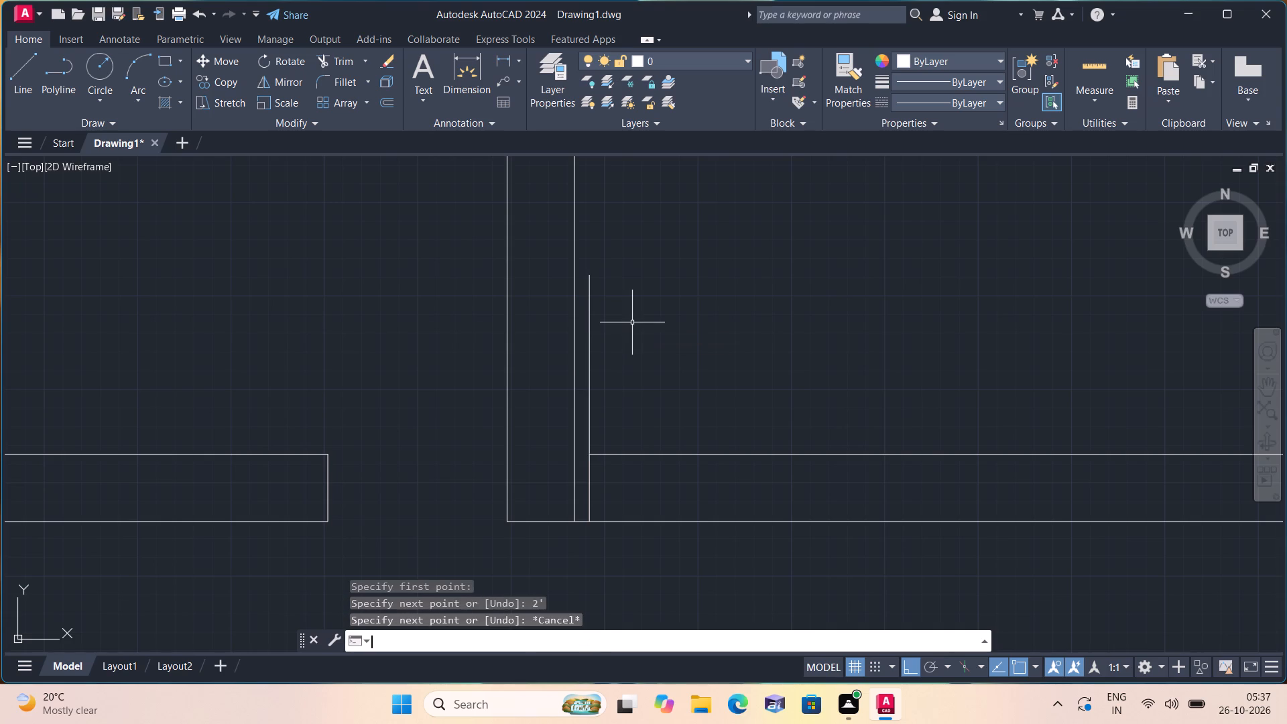
Draw a line 2' right from the door leaf's base along the upper wall line, continuing down across the wall thickness.
key("l")
key("space")
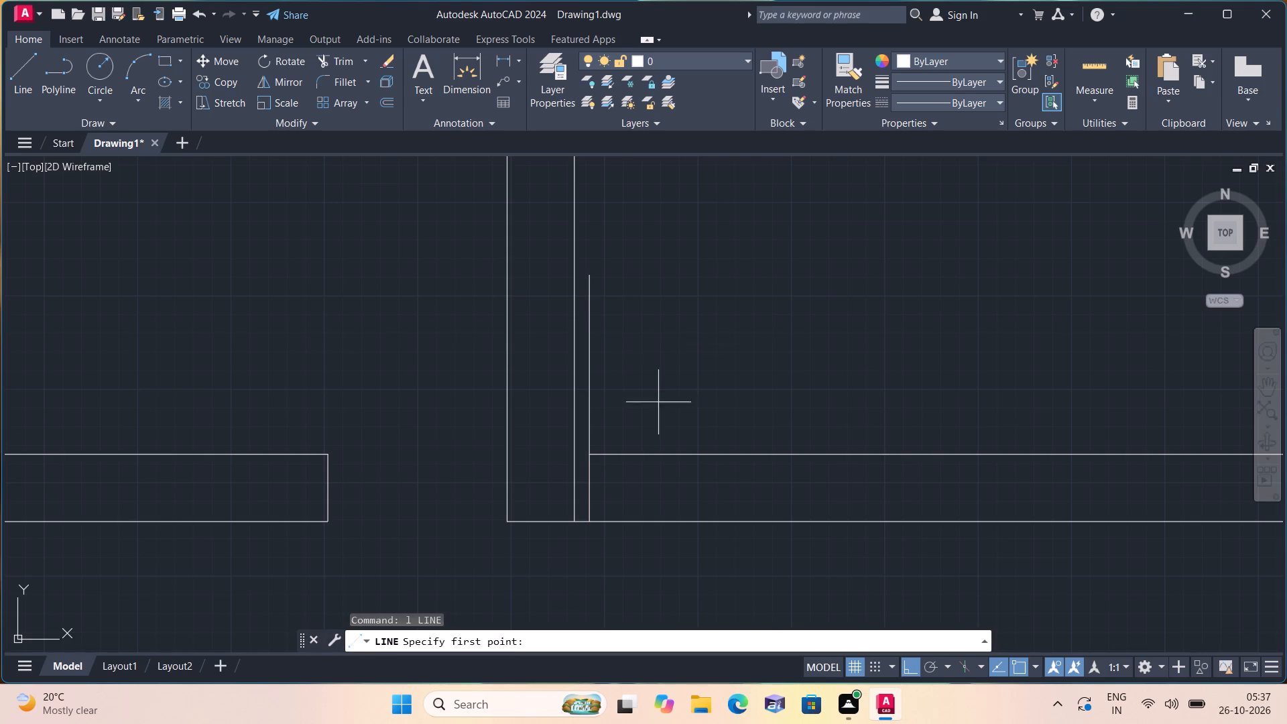
left_click(592, 455)
scroll(674, 452, "down", 1)
key("2")
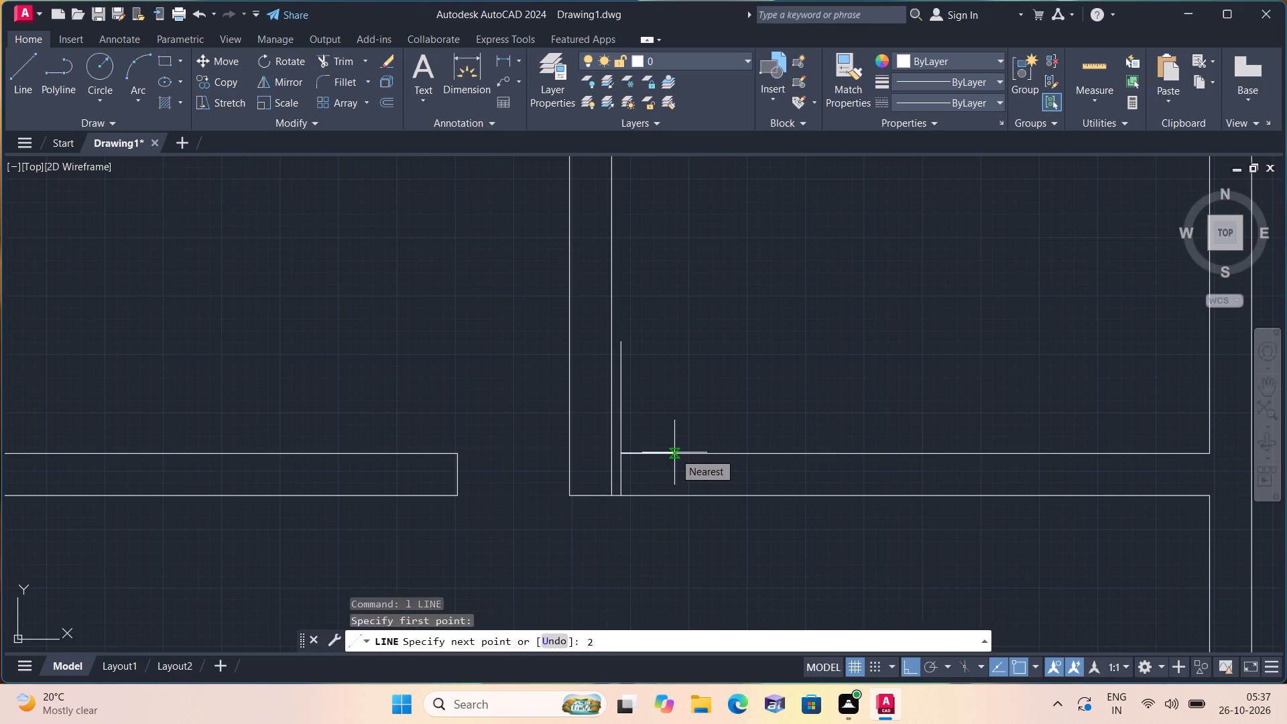
type("'")
key("space")
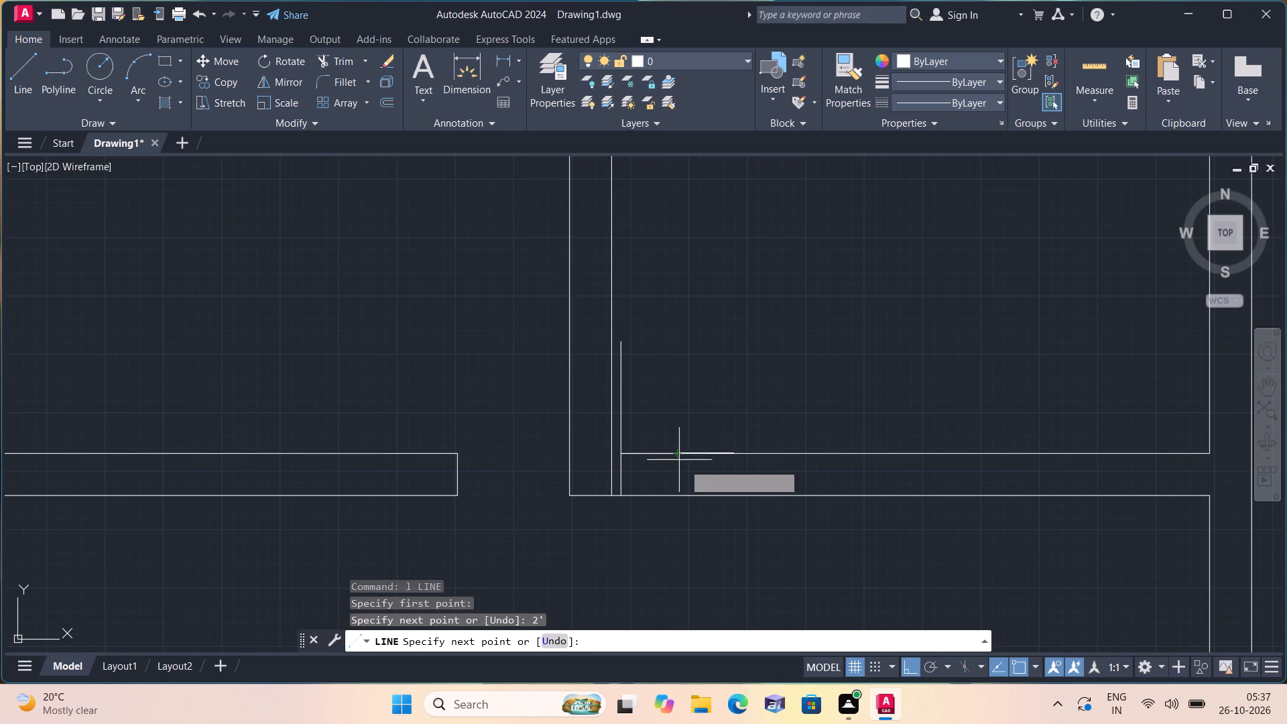
left_click(731, 495)
key("space")
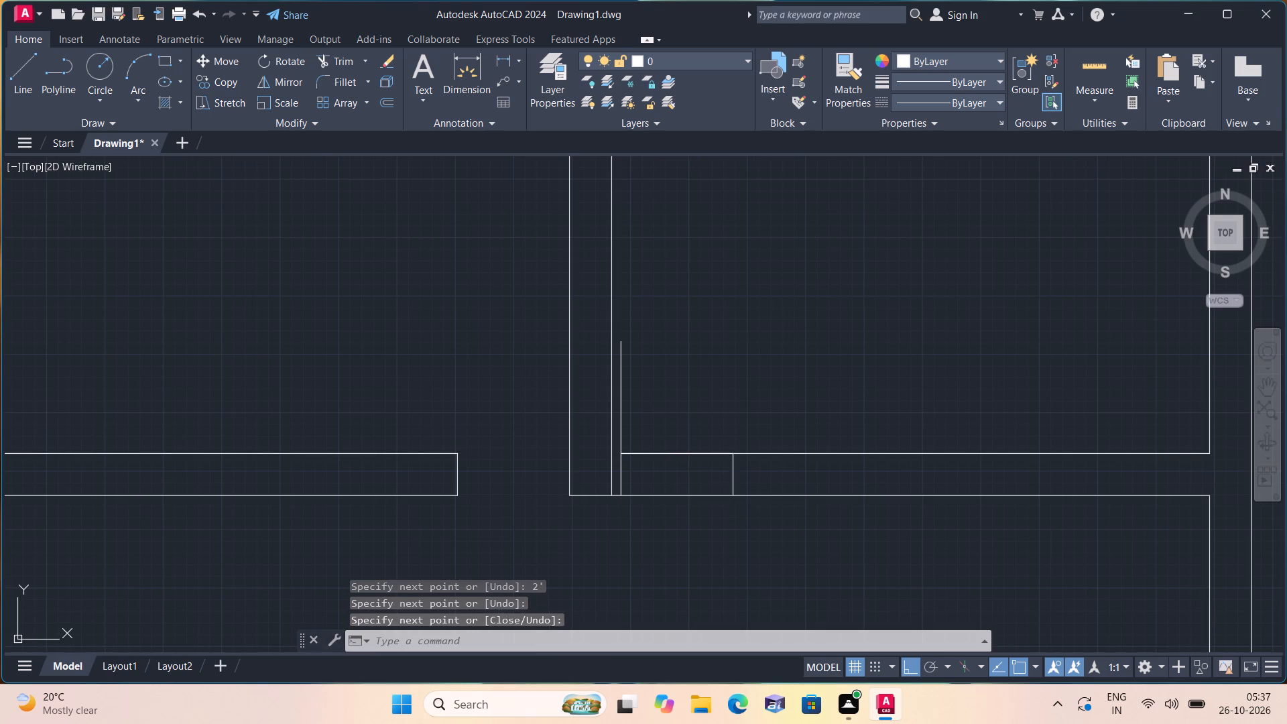
Trim both horizontal wall lines between the two jamb lines, opening a 2' doorway right of the partition.
type("trim")
key("space")
left_click_drag(691, 378, 678, 557)
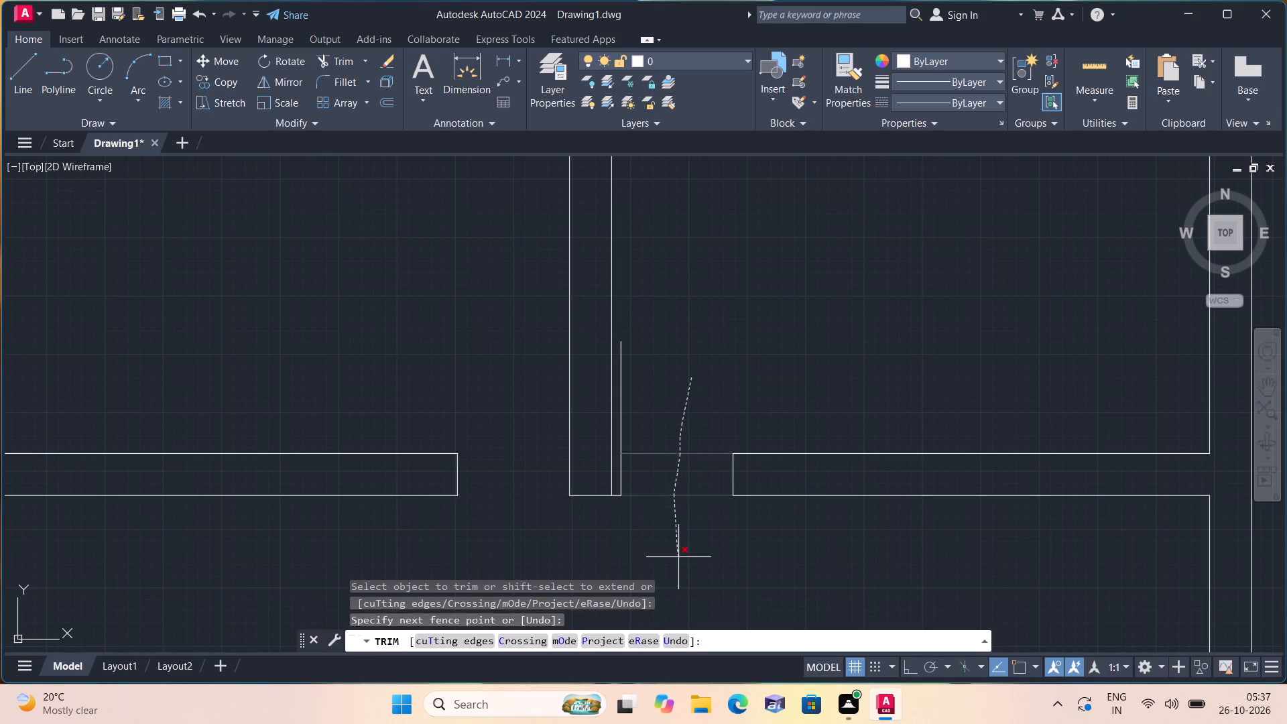
key("space")
Draw the door swing as a Start, End, Direction arc from the leaf's top to the upper corner of the opposite jamb.
left_click(144, 99)
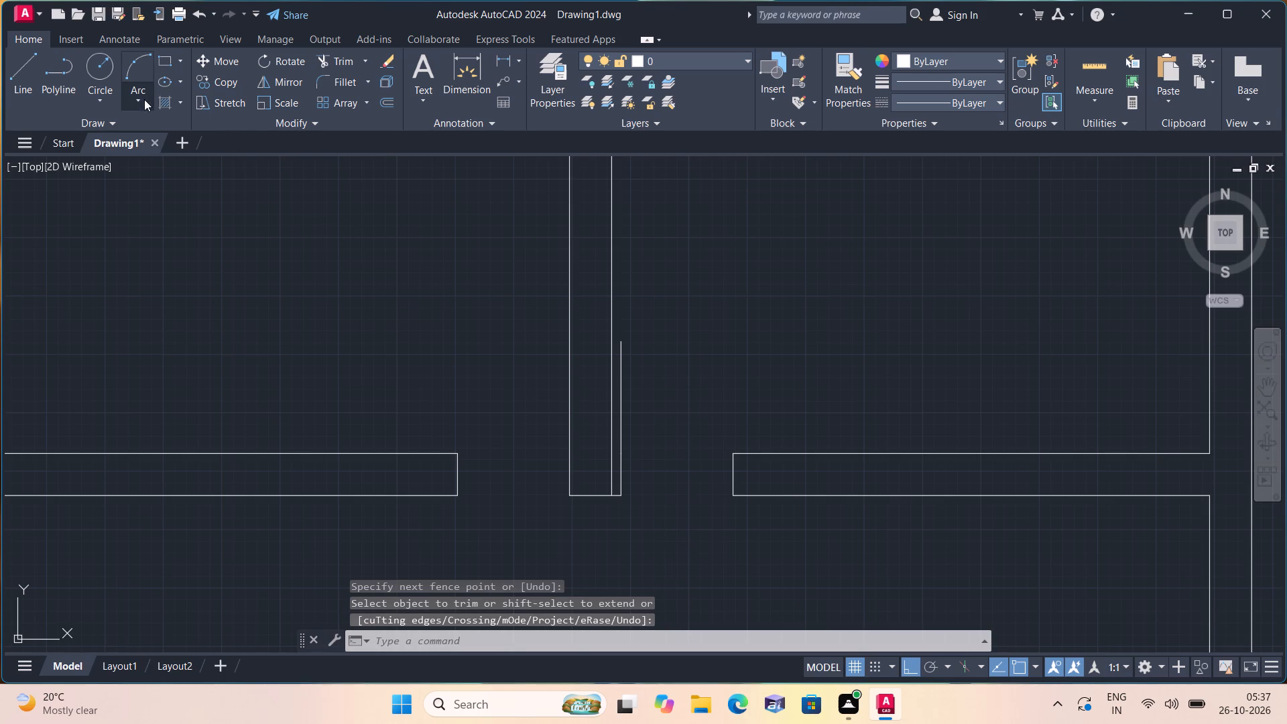
left_click(214, 298)
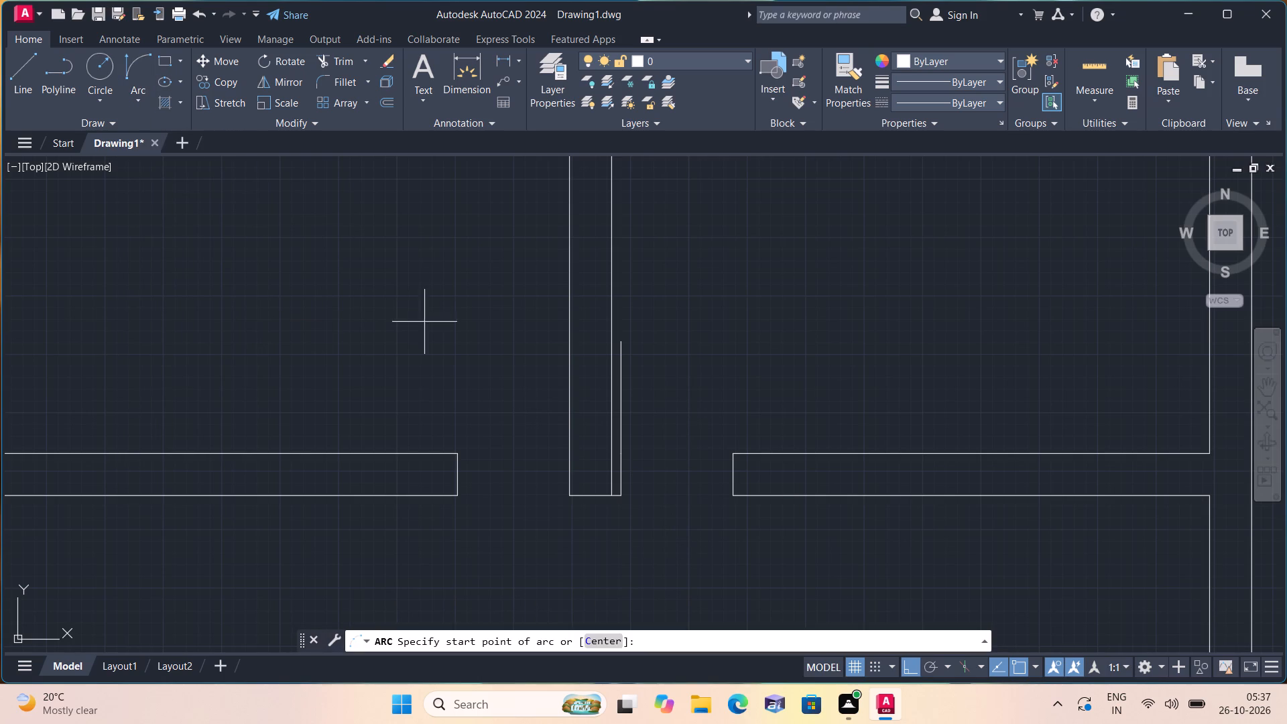
left_click(617, 341)
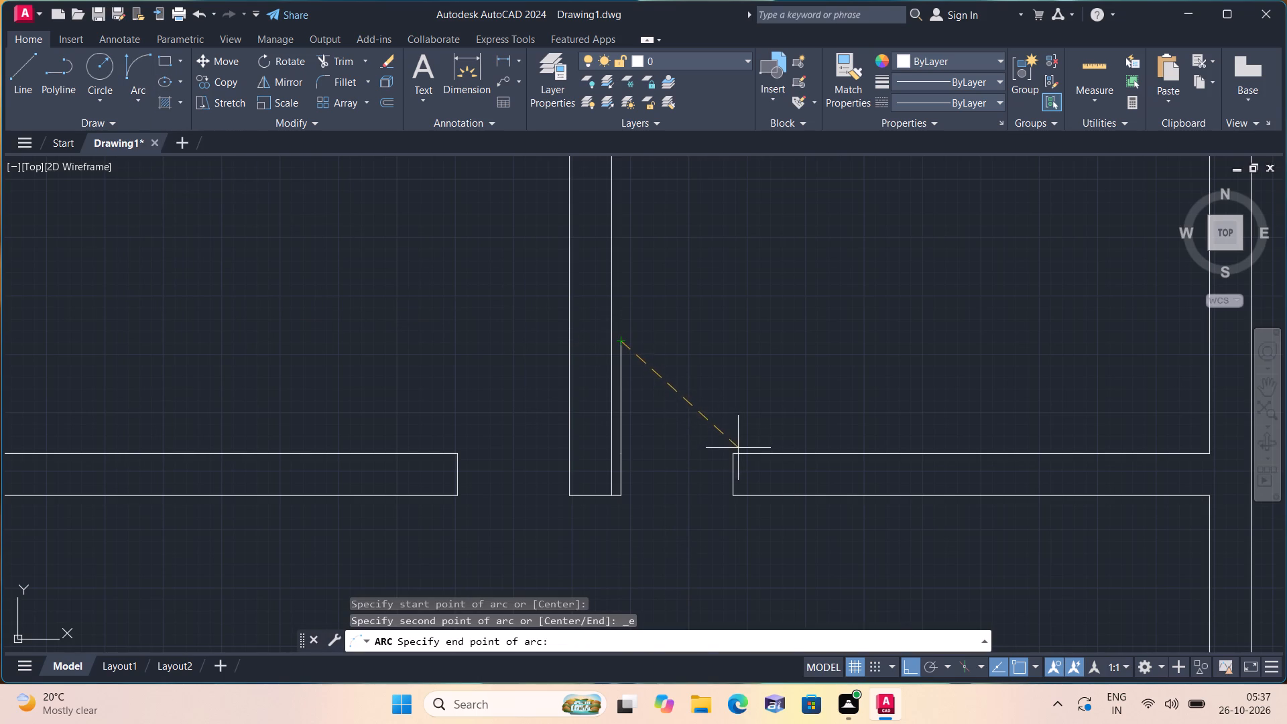
left_click(733, 456)
left_click(723, 376)
scroll(328, 411, "down", 1)
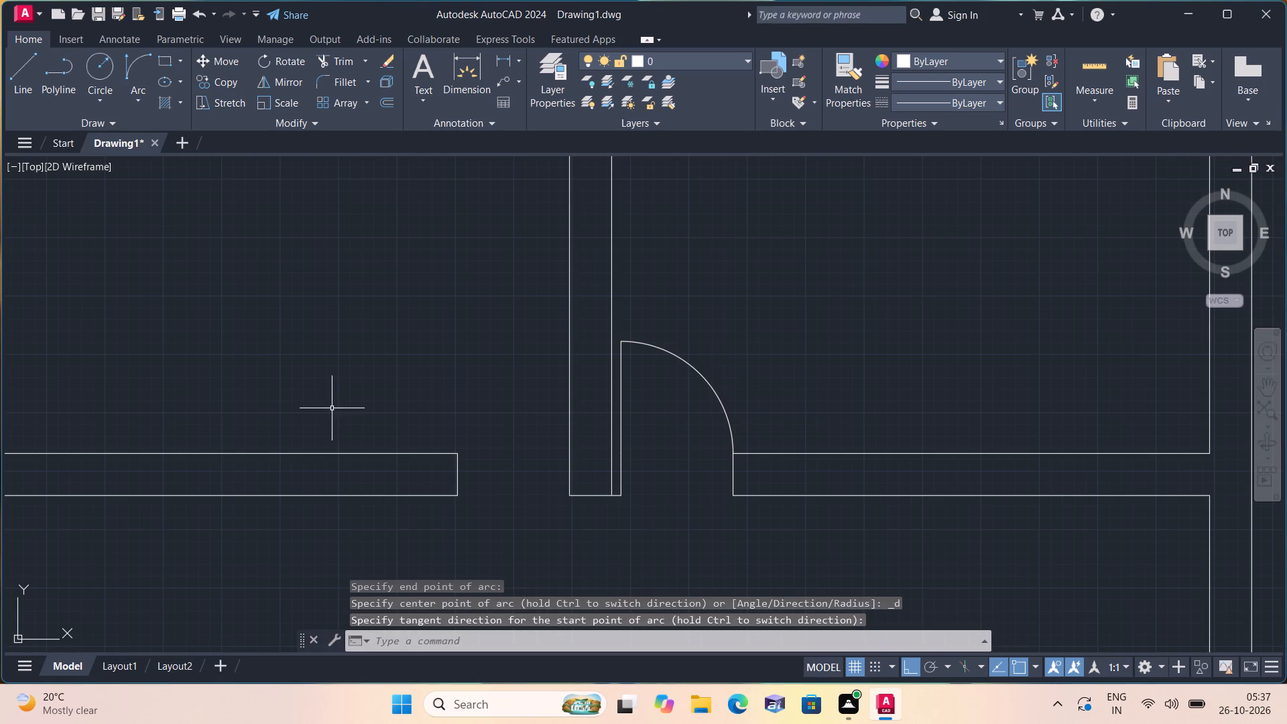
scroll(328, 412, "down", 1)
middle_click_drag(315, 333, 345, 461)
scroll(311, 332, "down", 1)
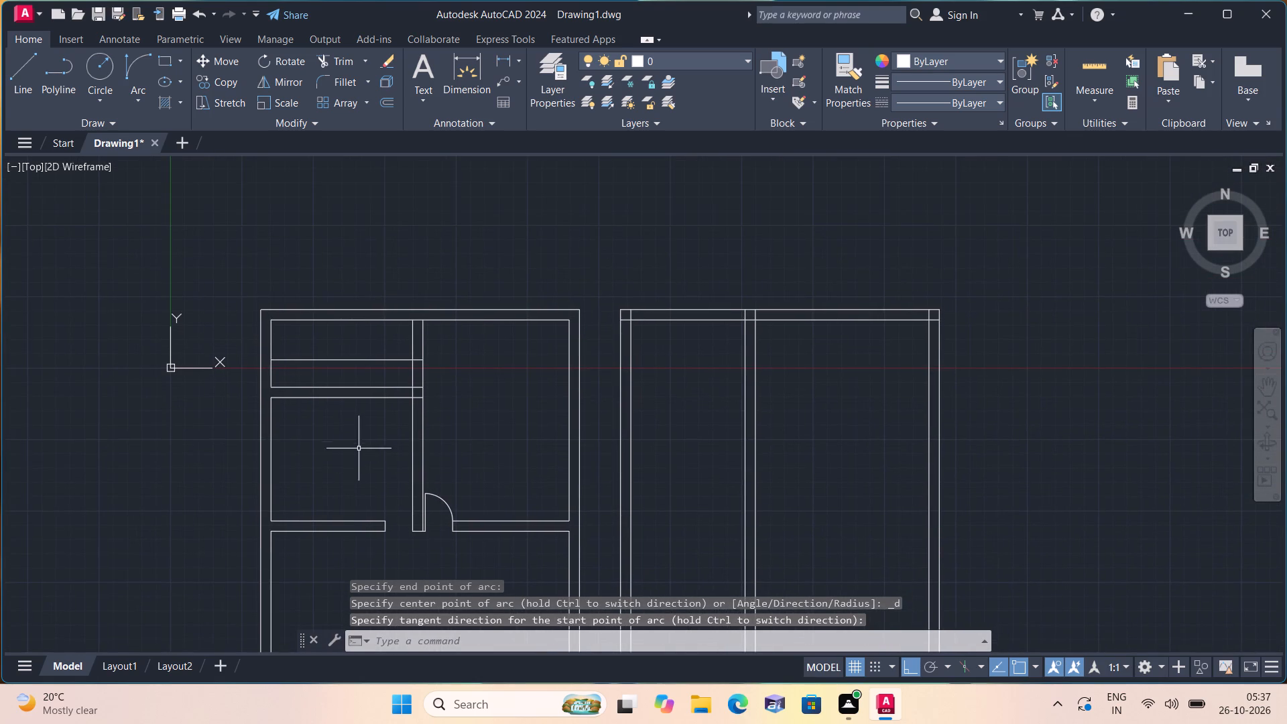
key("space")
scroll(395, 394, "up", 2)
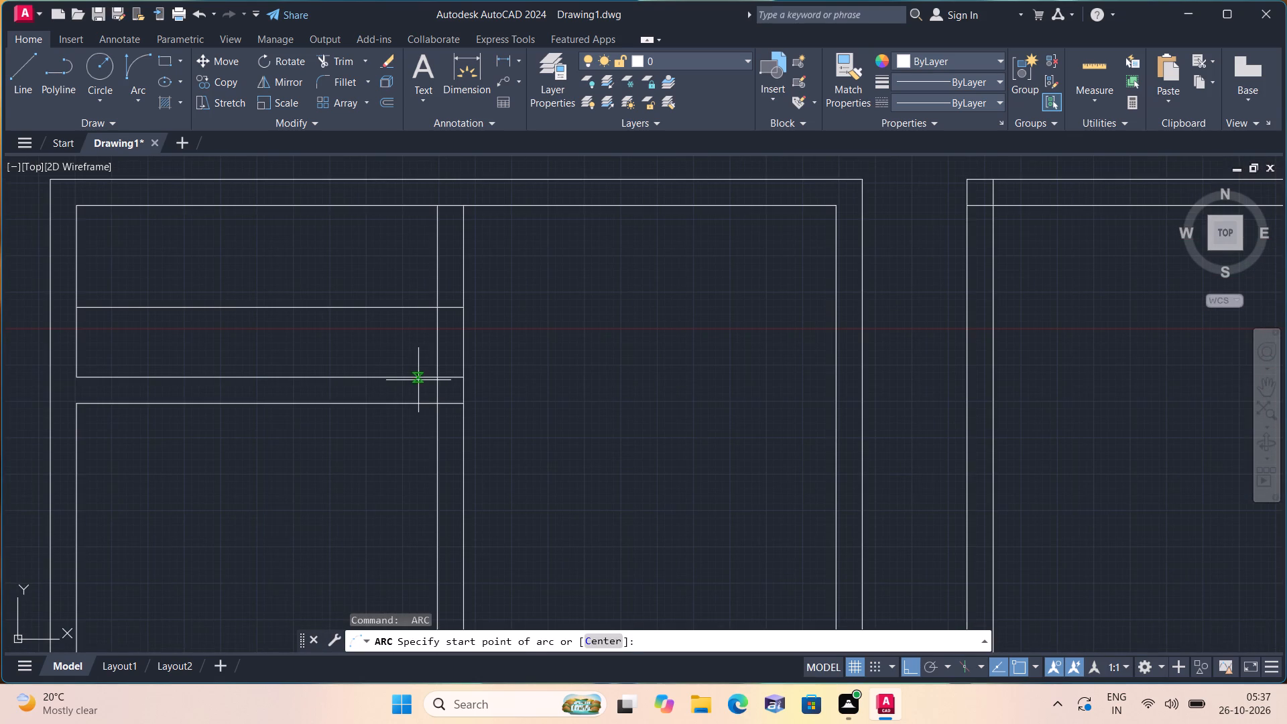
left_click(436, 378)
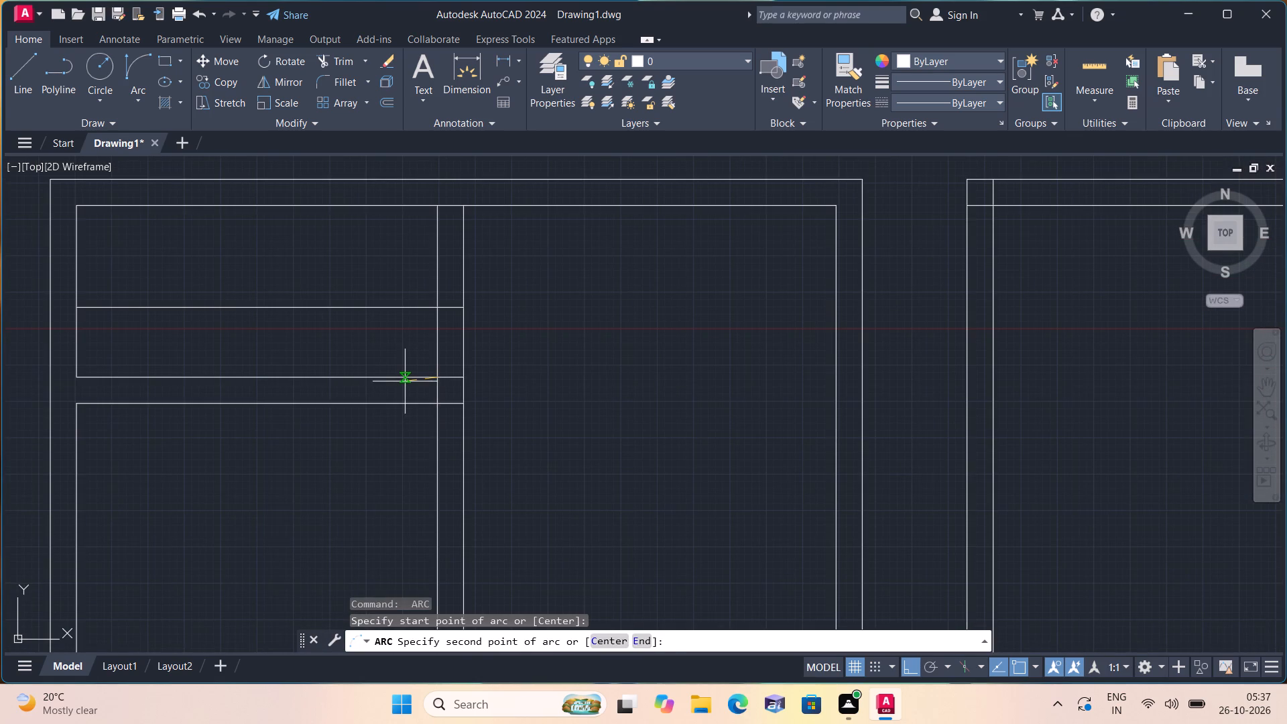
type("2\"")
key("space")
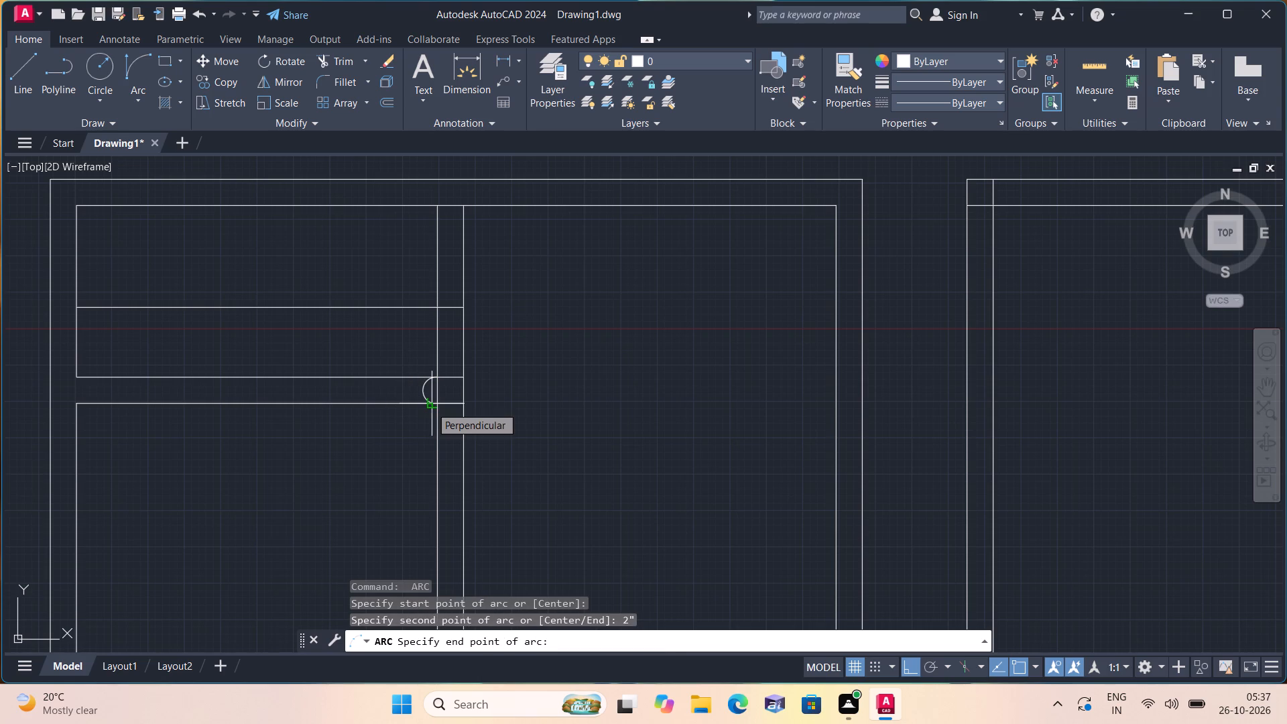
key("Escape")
Draw a line 2" left from the upper-left room's lower-right corner at the vertical partition, continuing down across the horizontal wall.
key("l")
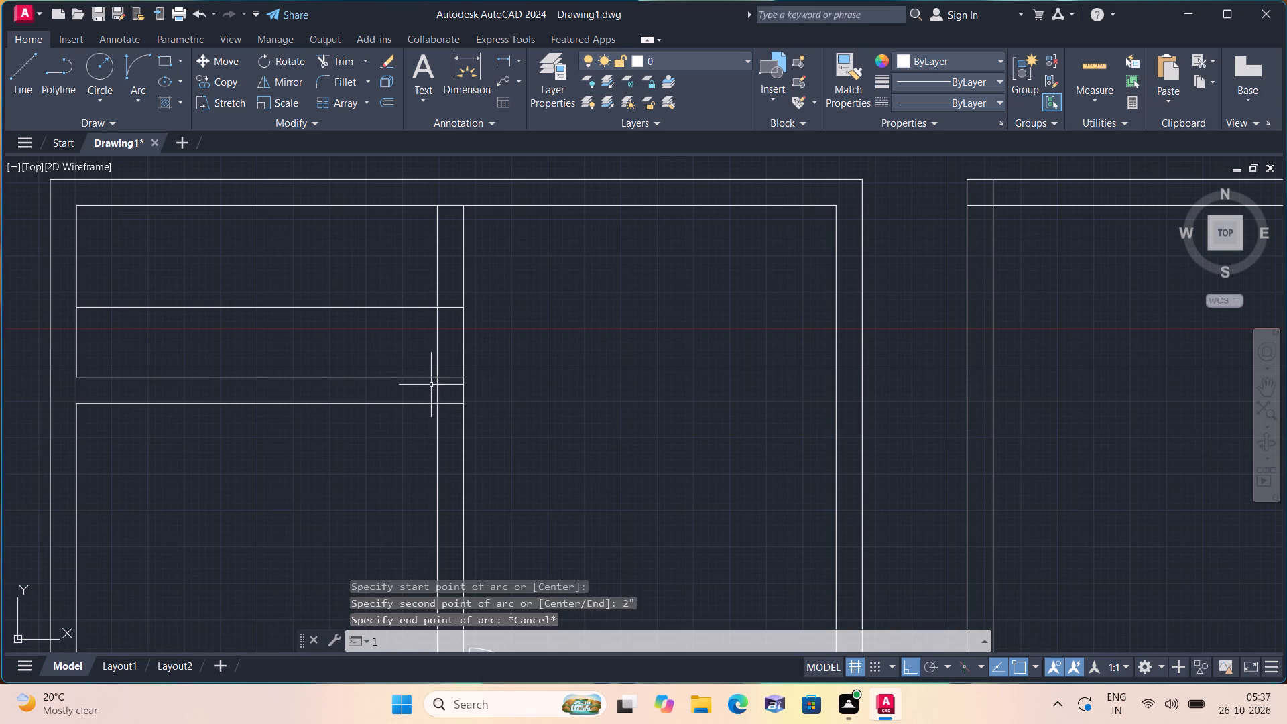
key("space")
scroll(432, 373, "up", 2)
left_click(441, 381)
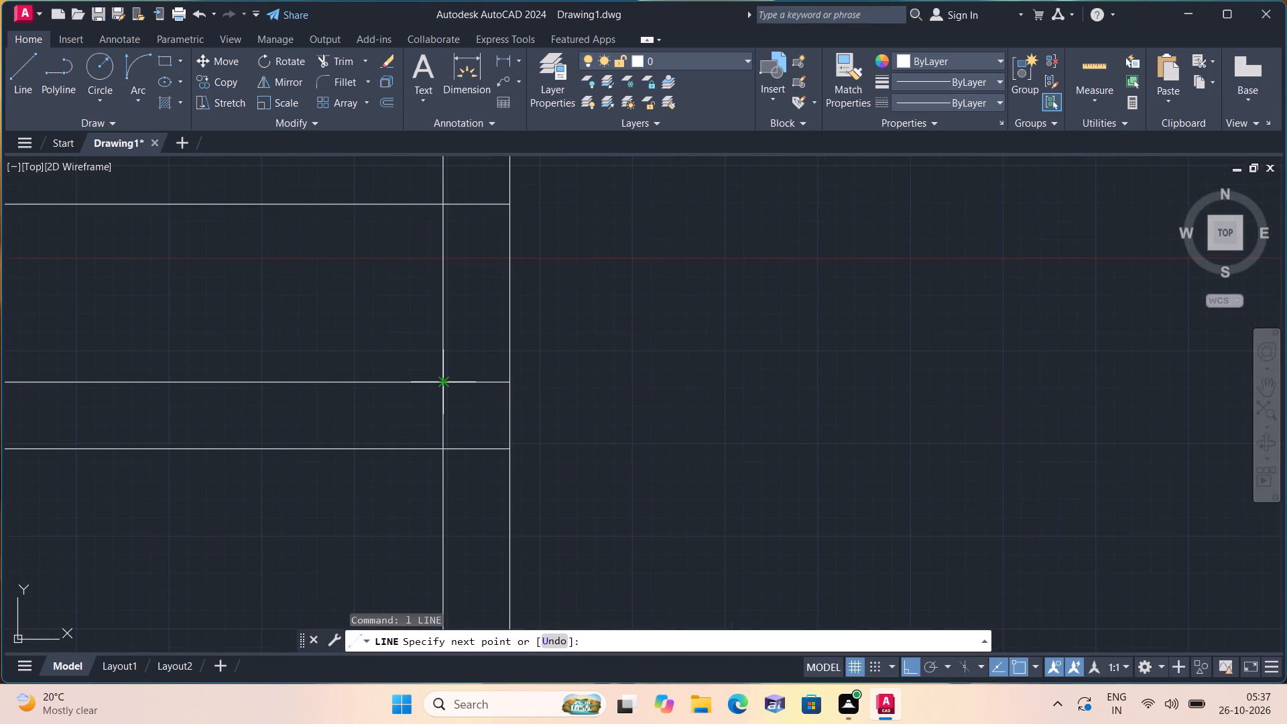
key("2")
type("\"")
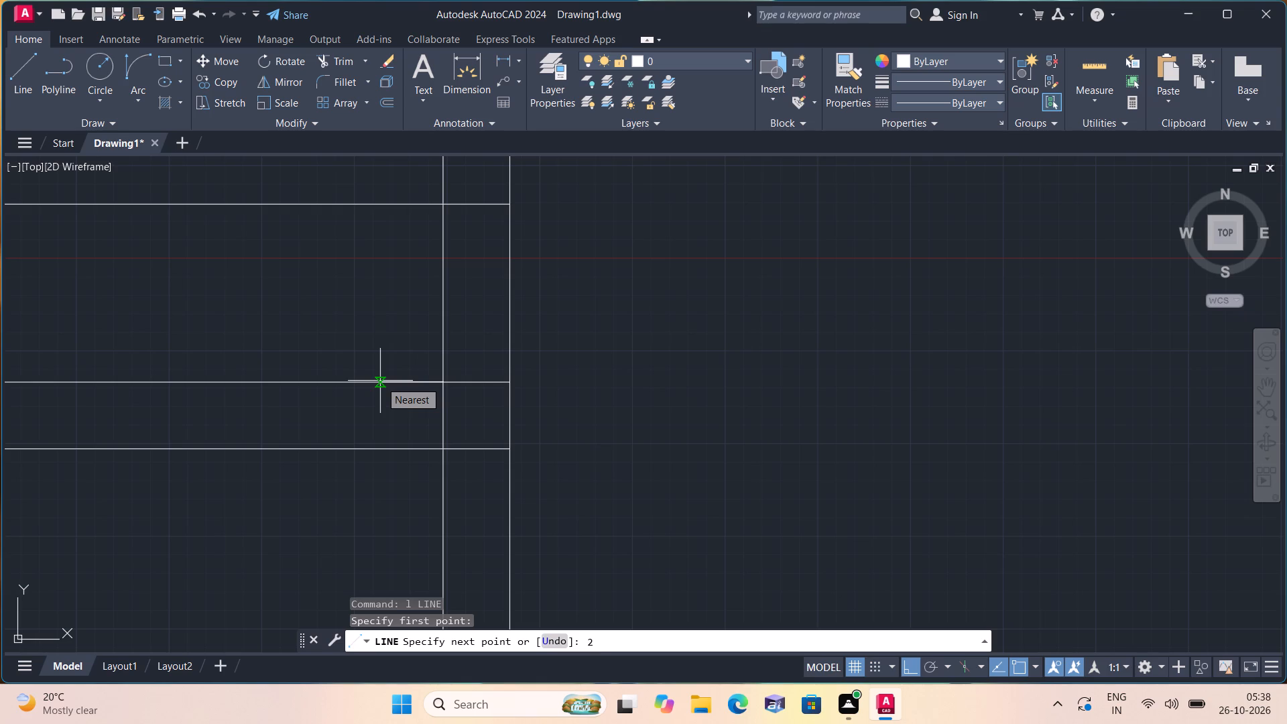
key("space")
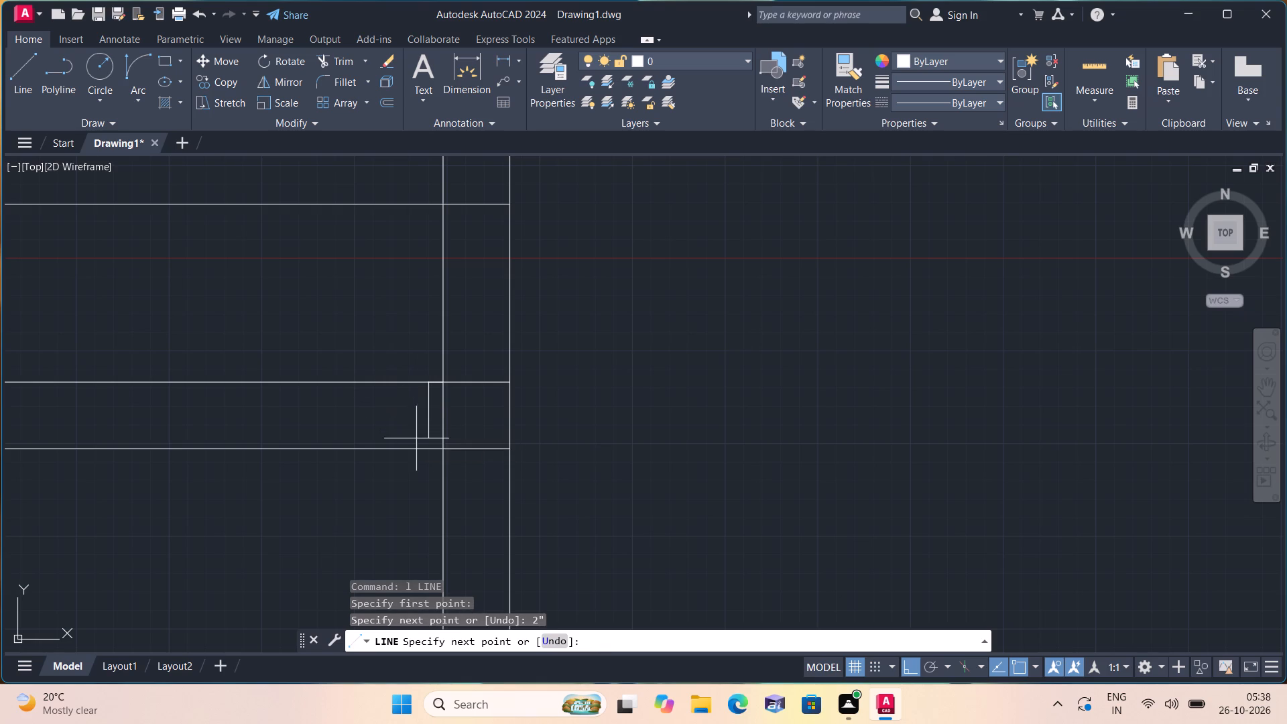
left_click(428, 450)
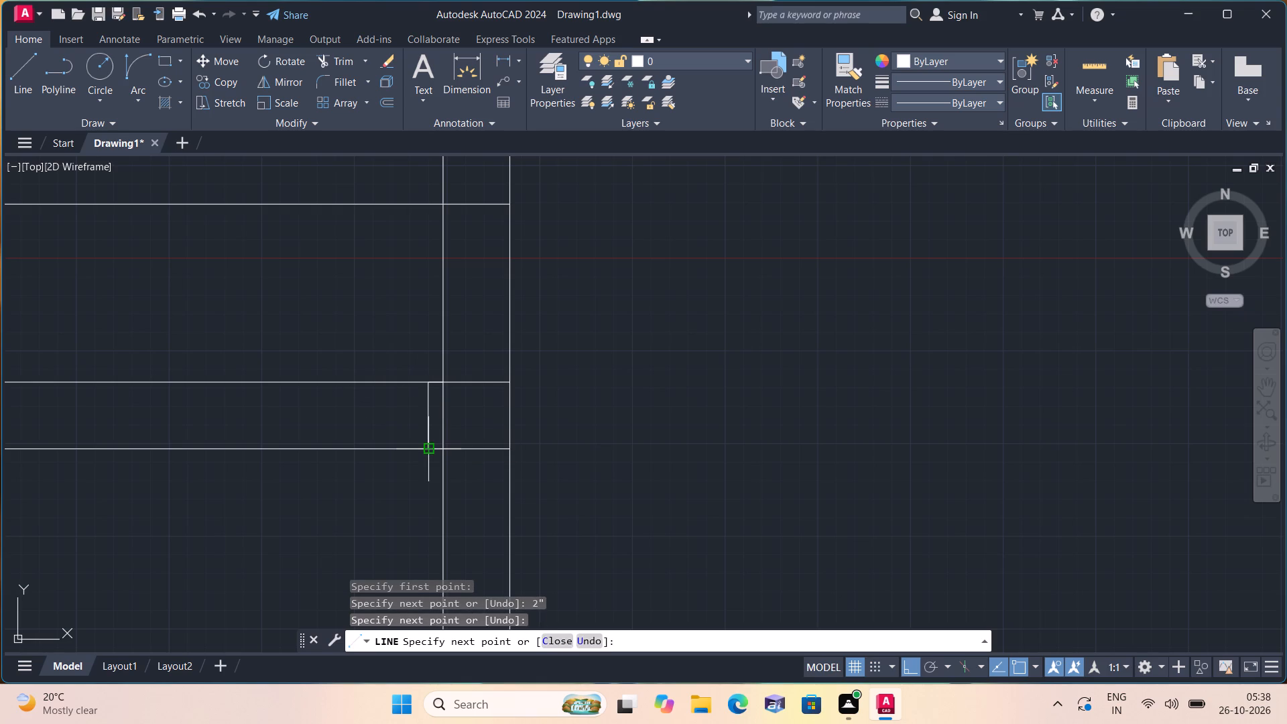
key("space")
Erase the short 2" horizontal segment between the new jamb line and the vertical partition.
scroll(430, 391, "up", 1)
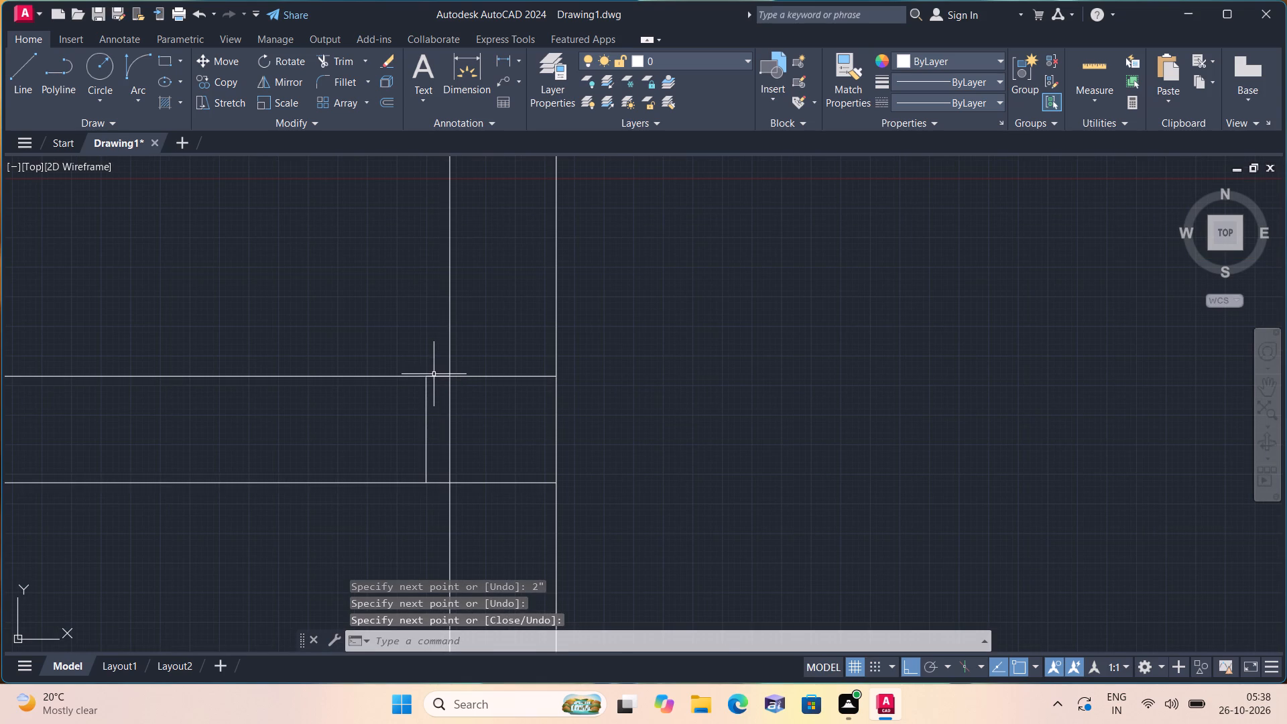
left_click(434, 375)
key("Delete")
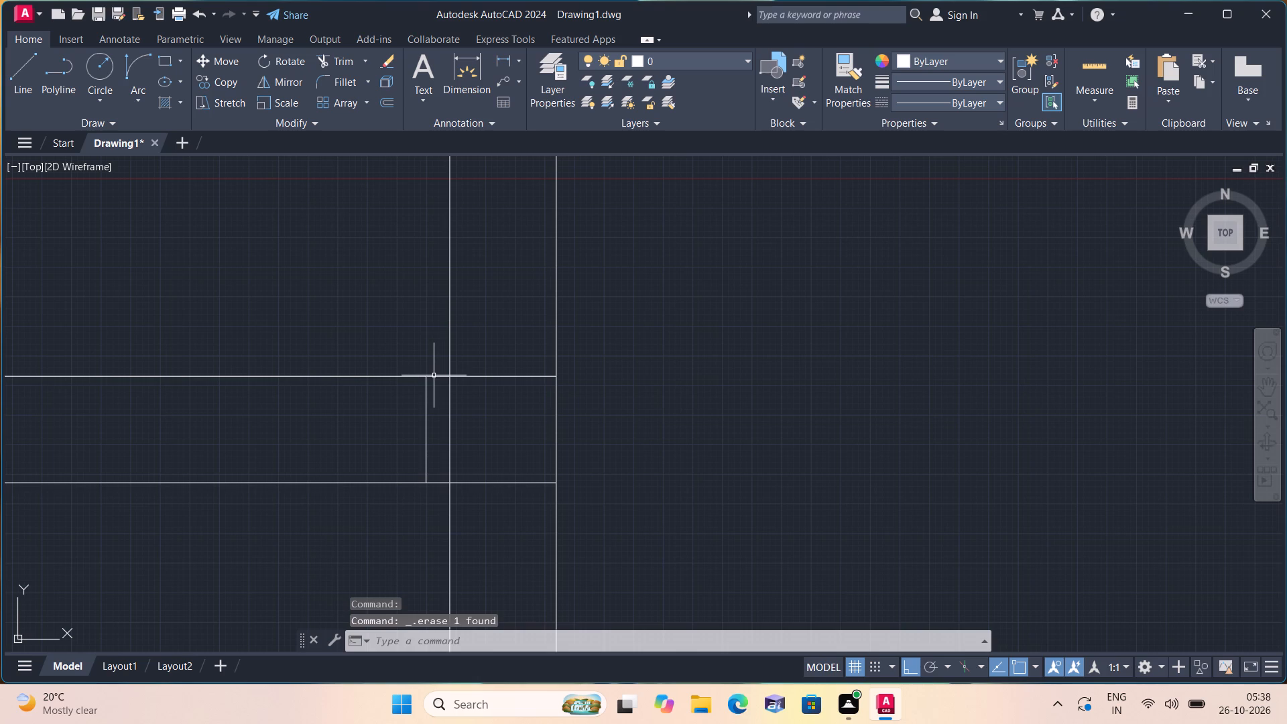
Draw a line 2' left from the new jamb's upper end, continuing down across the horizontal wall as the opposite jamb.
type("l")
key("space")
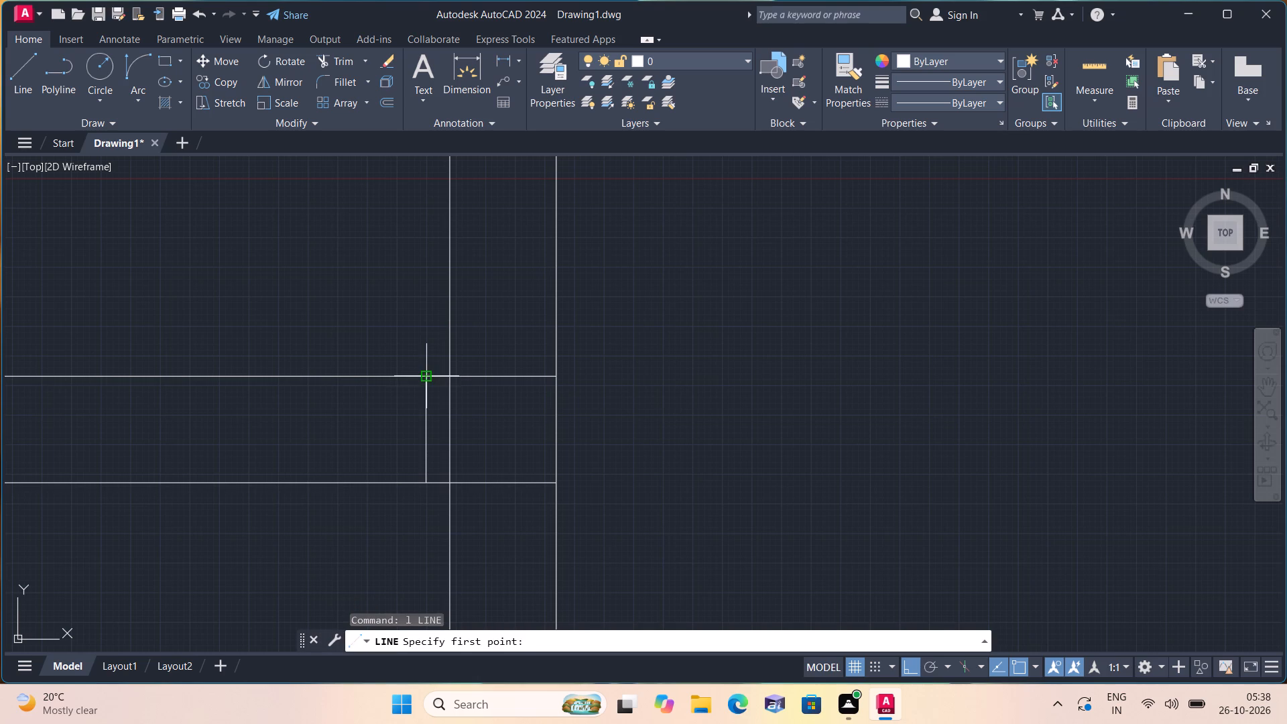
left_click(422, 377)
scroll(247, 377, "down", 1)
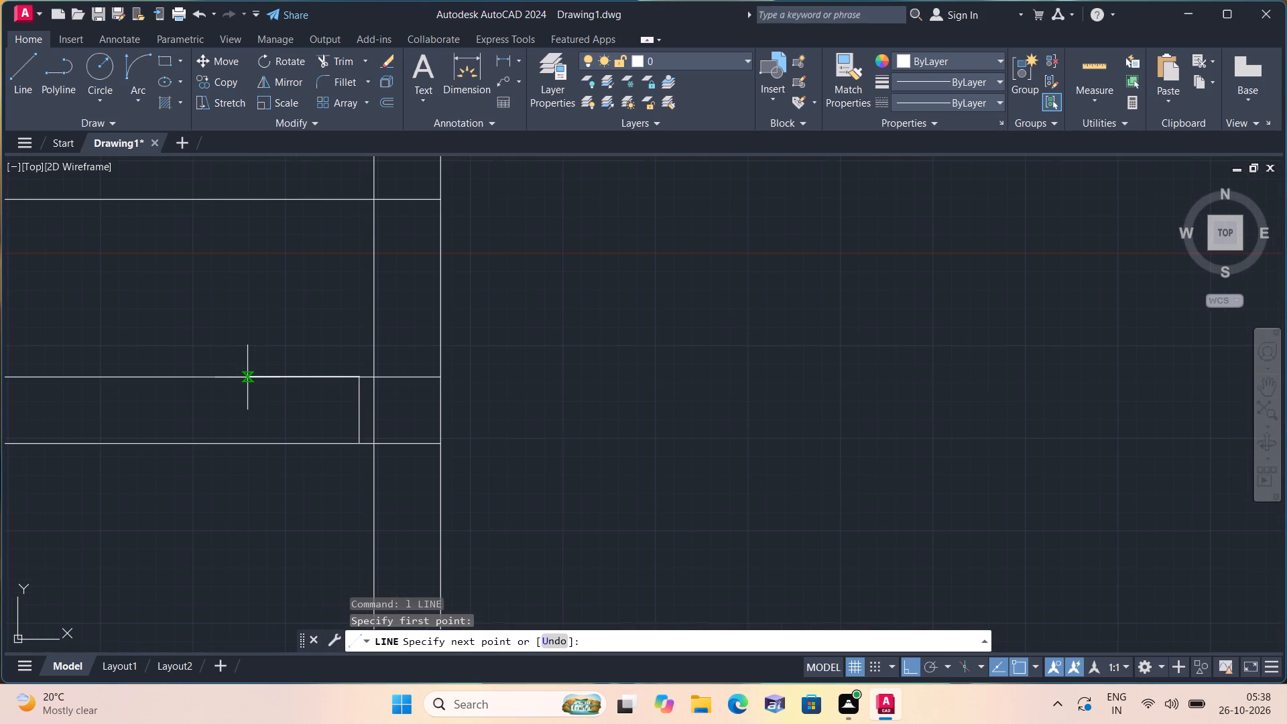
type("2'")
key("space")
scroll(223, 408, "down", 1)
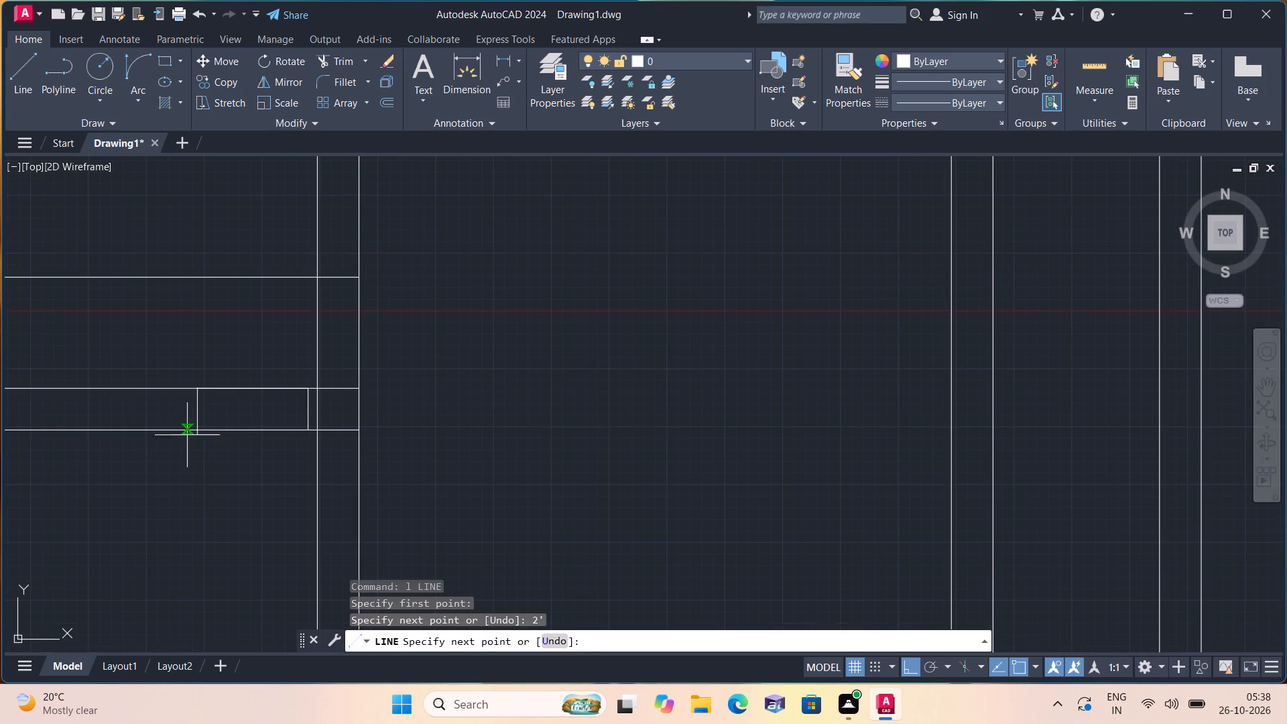
left_click(196, 431)
key("space")
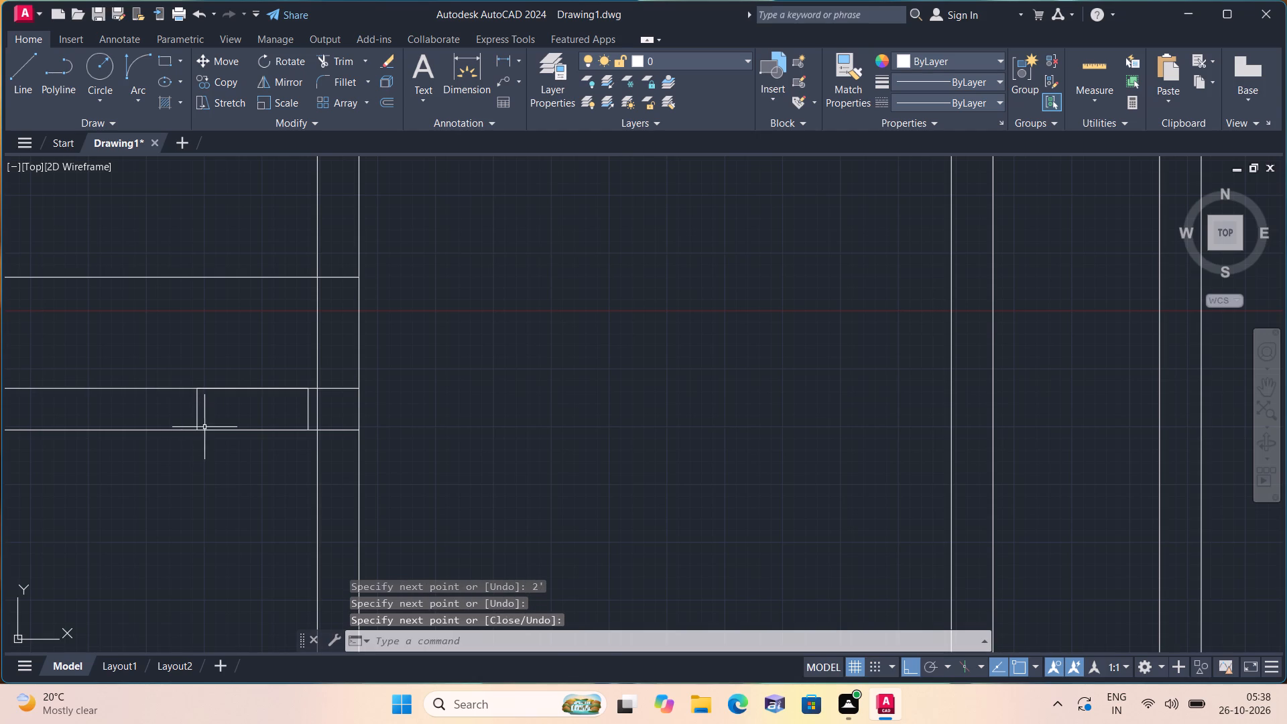
Trim both horizontal wall lines between the two jambs and the short lower stub between the jamb and the vertical partition.
scroll(217, 426, "up", 1)
type("trim")
key("space")
left_click_drag(245, 310, 295, 438)
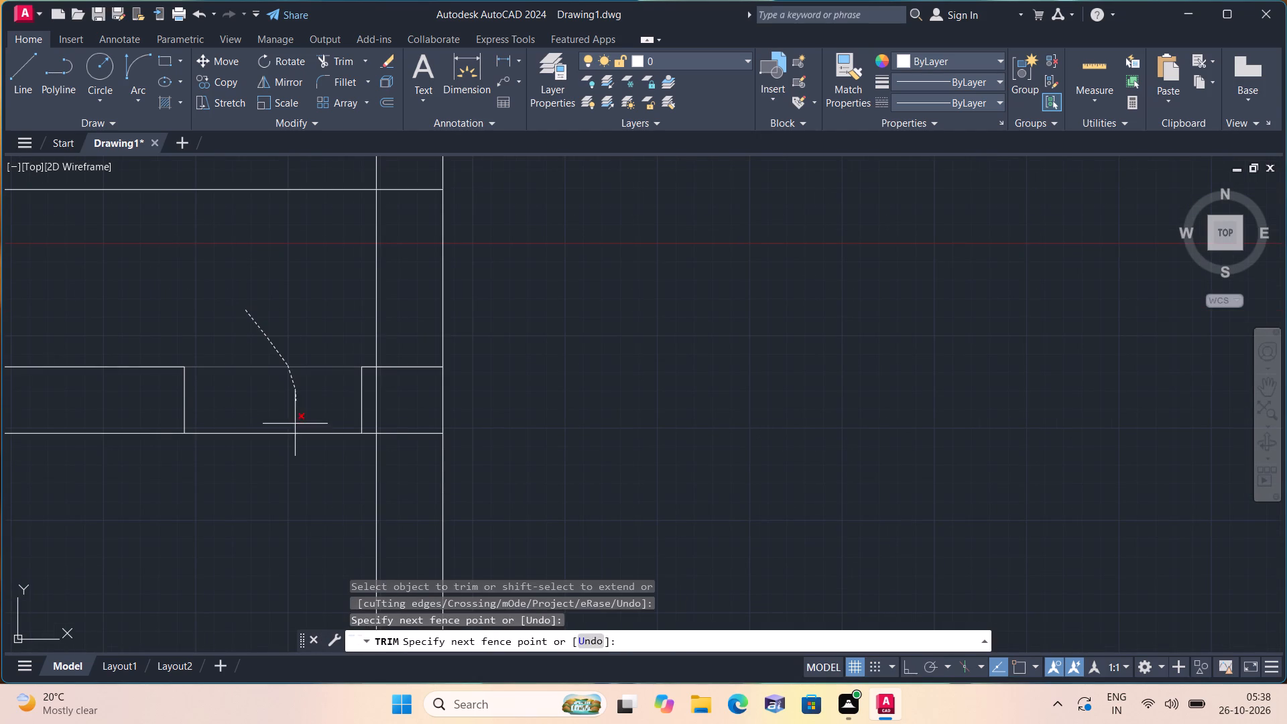
left_click_drag(295, 438, 295, 442)
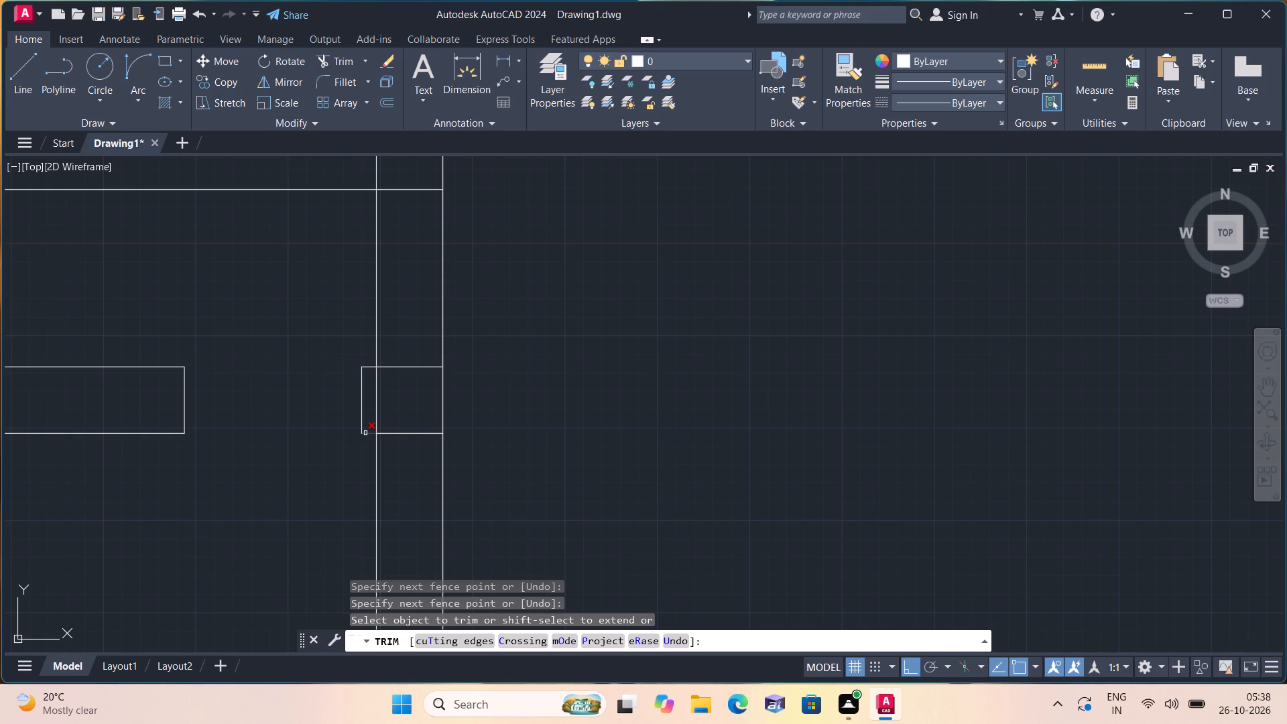
left_click(366, 433)
key("space")
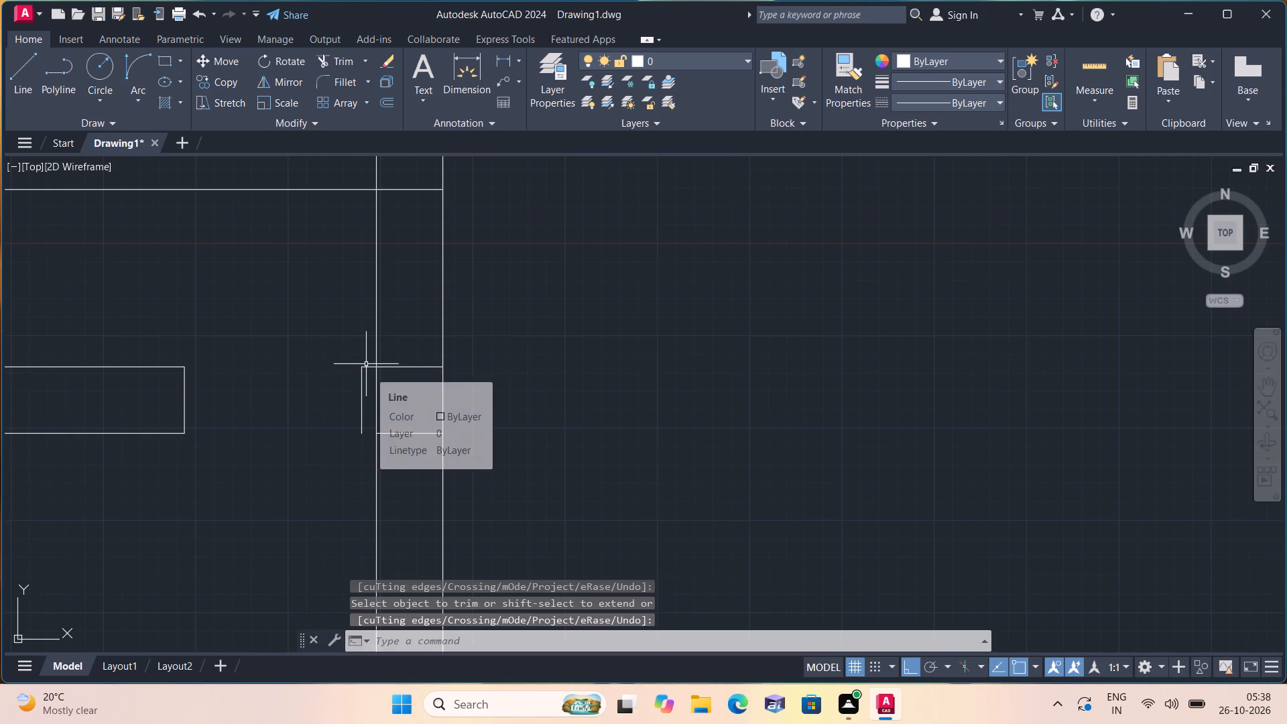
Draw a 2' door leaf straight down from the lower end of the jamb beside the vertical partition.
key("l")
key("space")
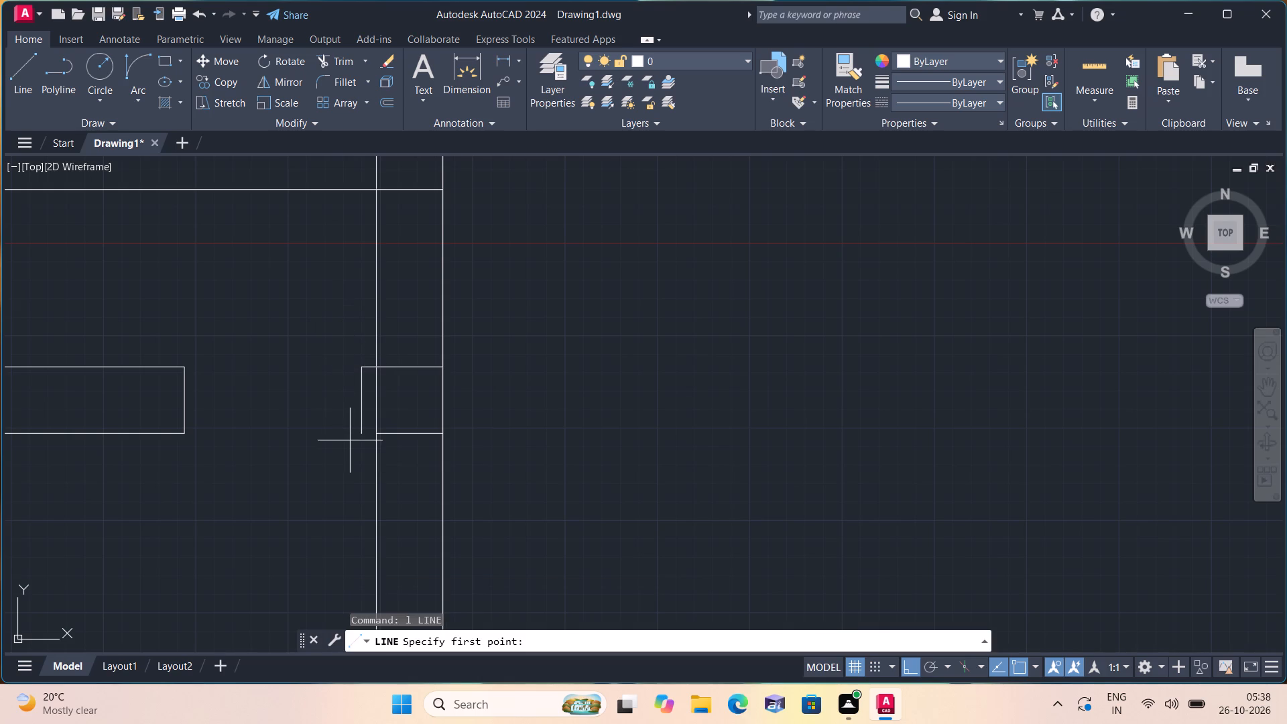
left_click(357, 428)
scroll(343, 459, "down", 1)
middle_click_drag(341, 454, 387, 280)
scroll(385, 290, "down", 1)
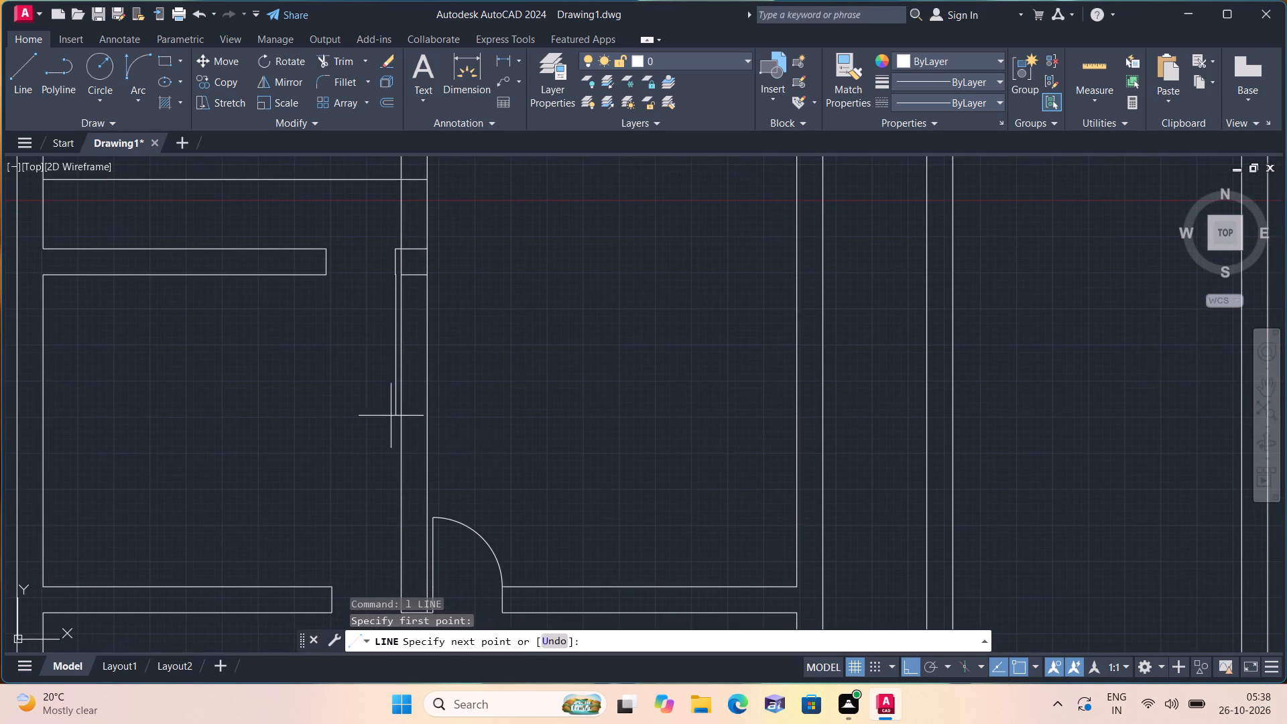
key("2")
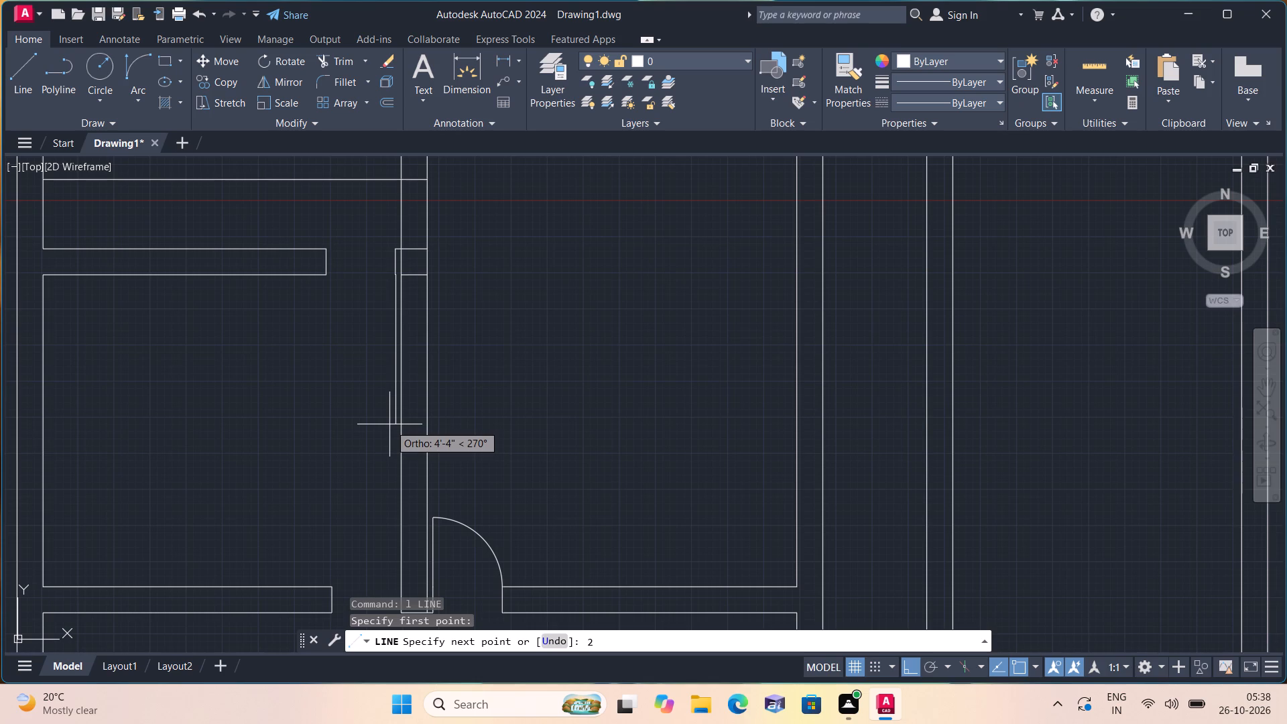
type("'")
key("space")
key("space")
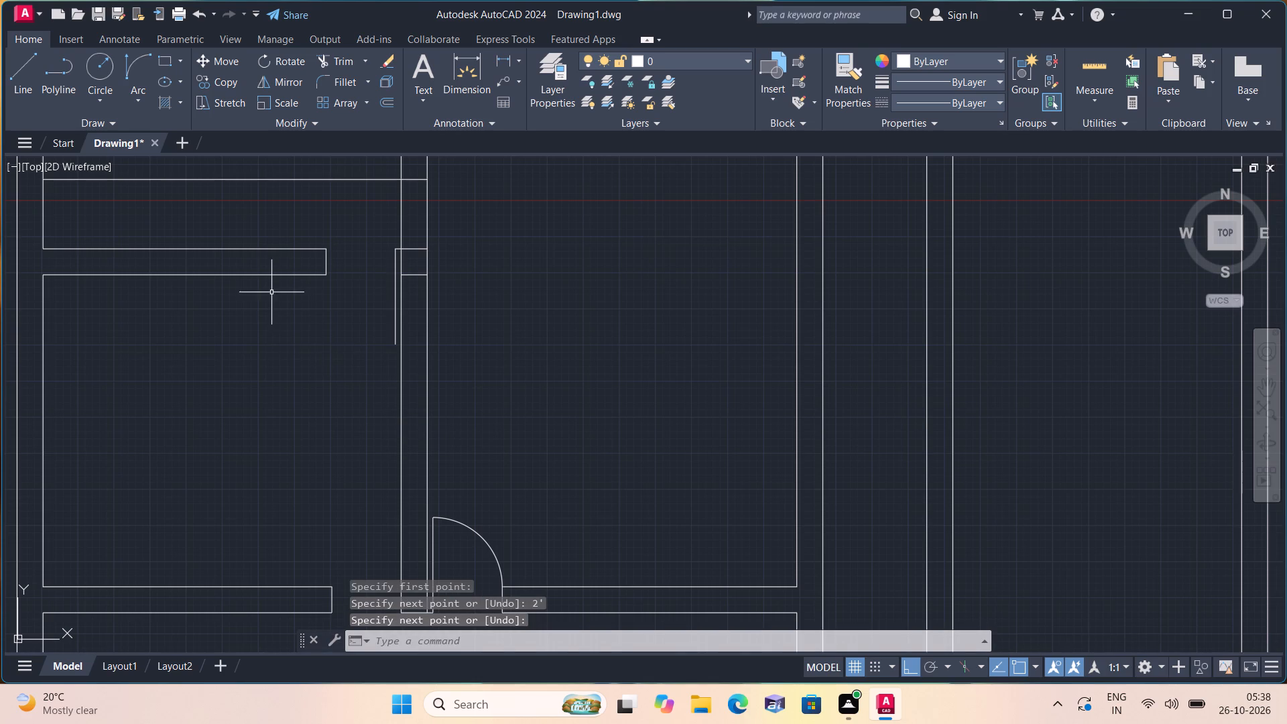
Draw the door swing as a Start, End, Direction arc from the leaf's lower end to the opposite jamb's lower corner.
left_click(129, 100)
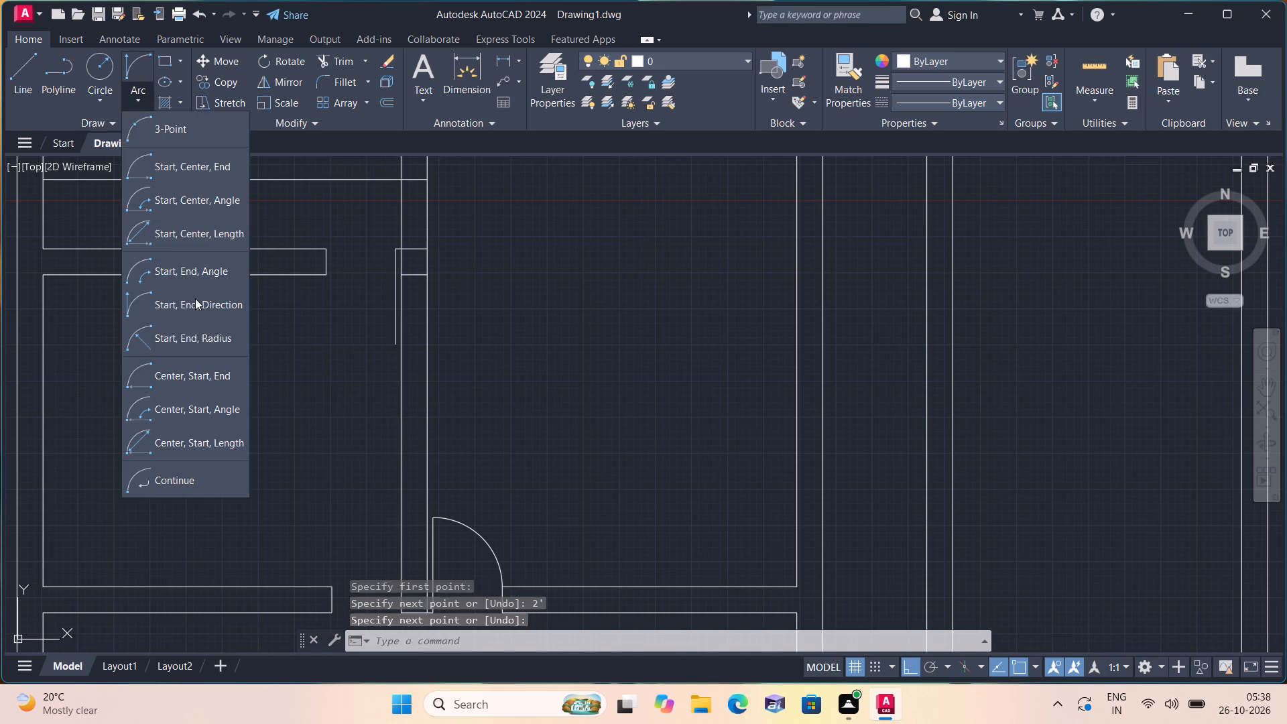
left_click(195, 298)
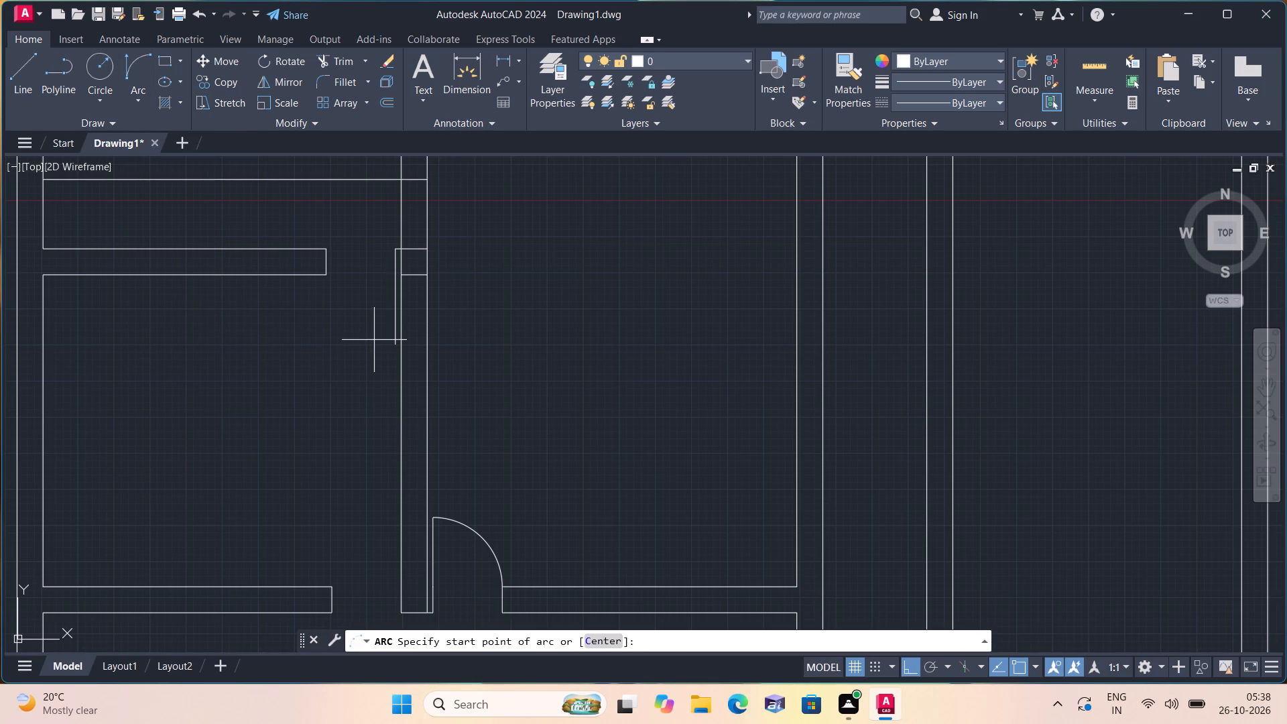
left_click(393, 343)
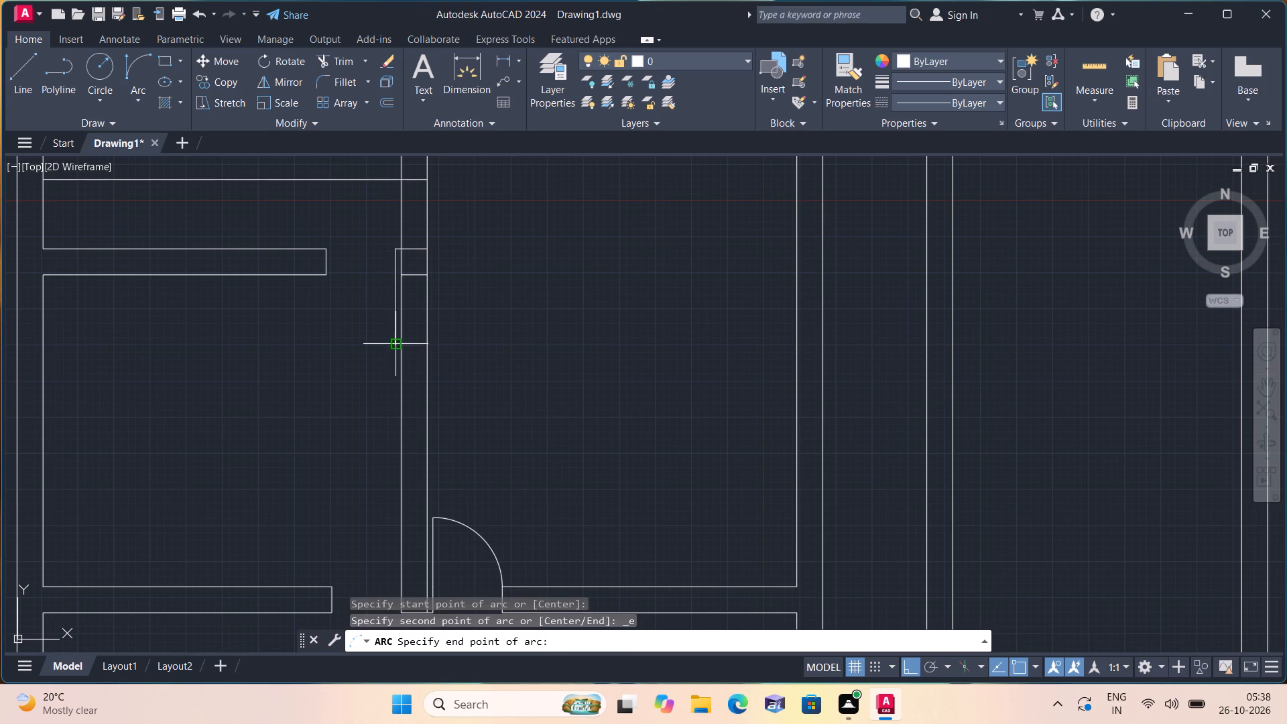
left_click(327, 277)
left_click(267, 373)
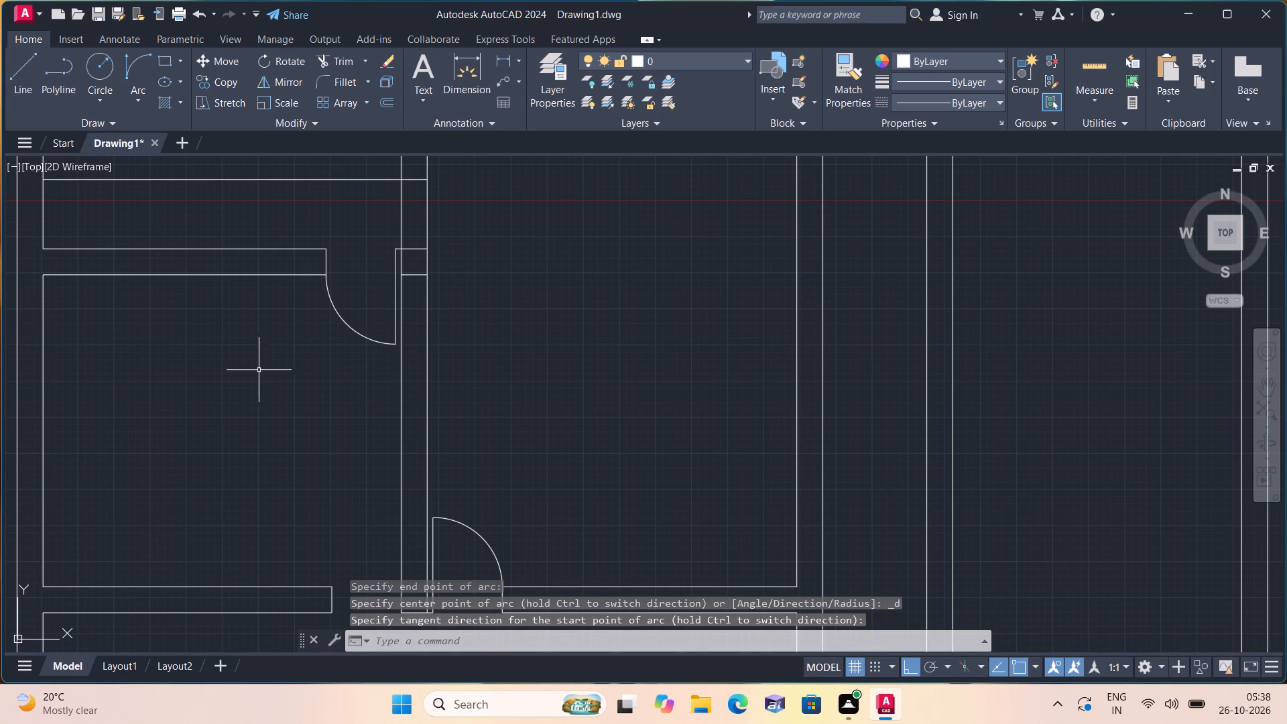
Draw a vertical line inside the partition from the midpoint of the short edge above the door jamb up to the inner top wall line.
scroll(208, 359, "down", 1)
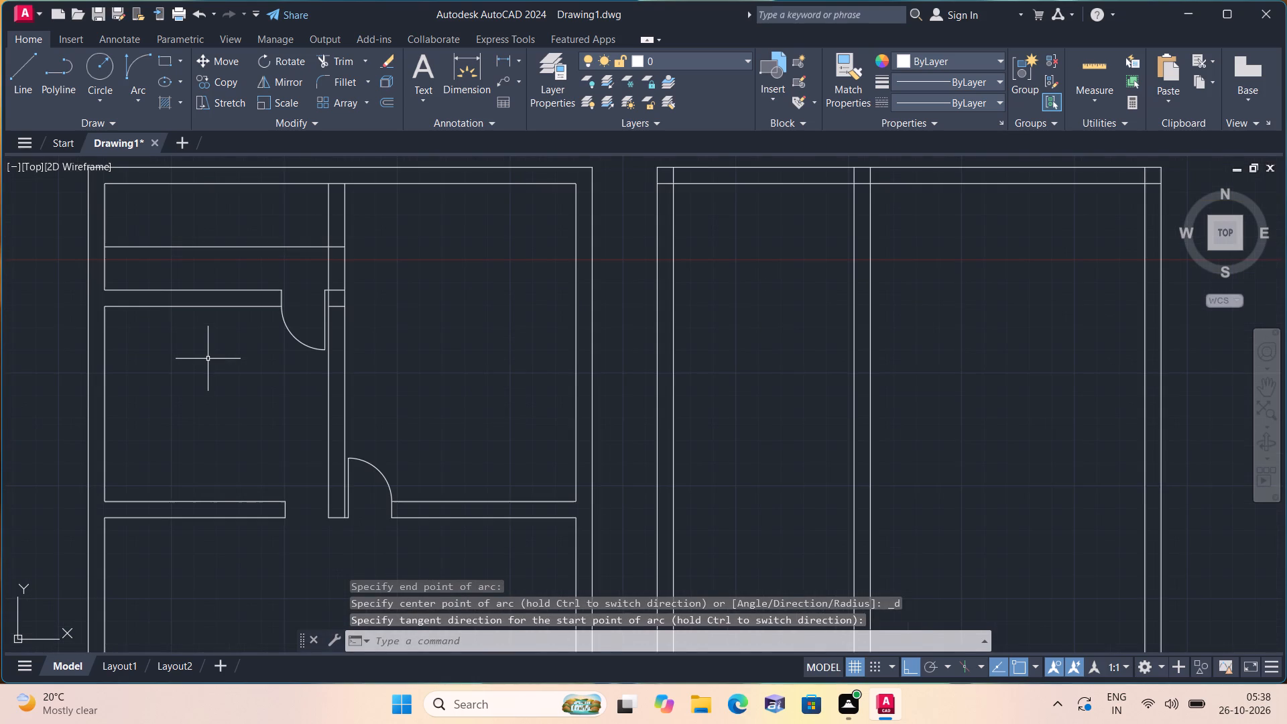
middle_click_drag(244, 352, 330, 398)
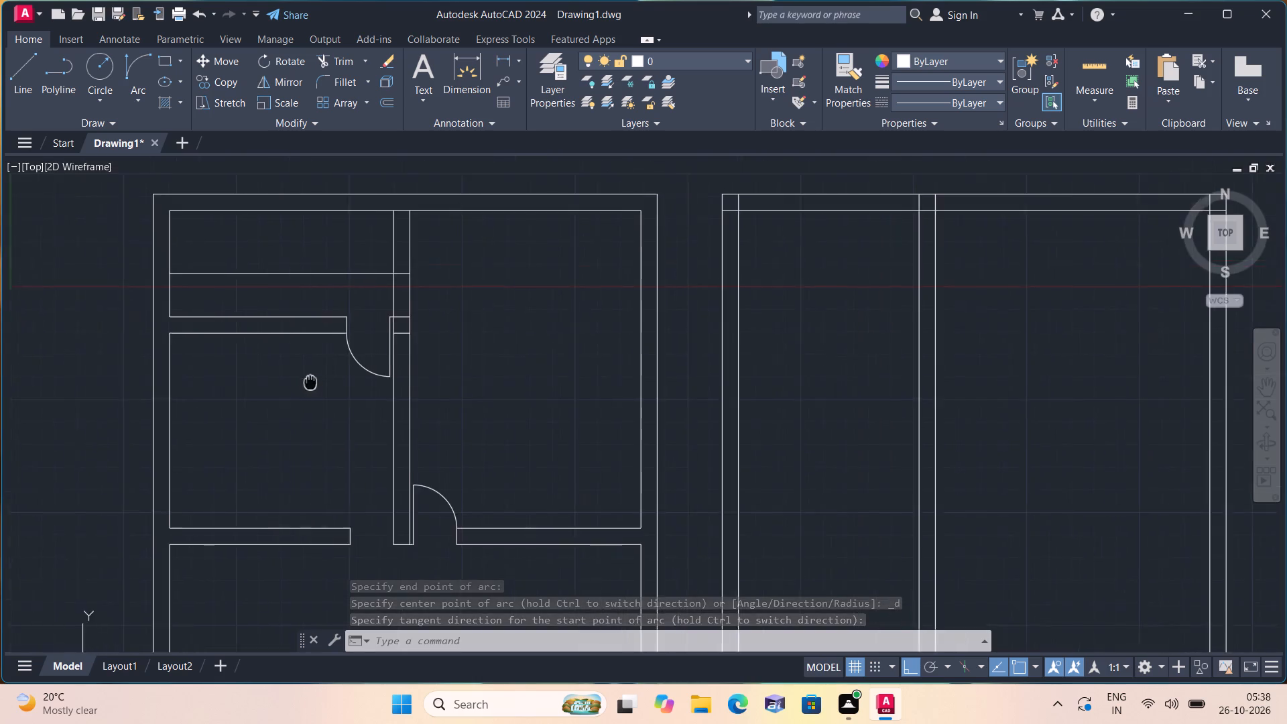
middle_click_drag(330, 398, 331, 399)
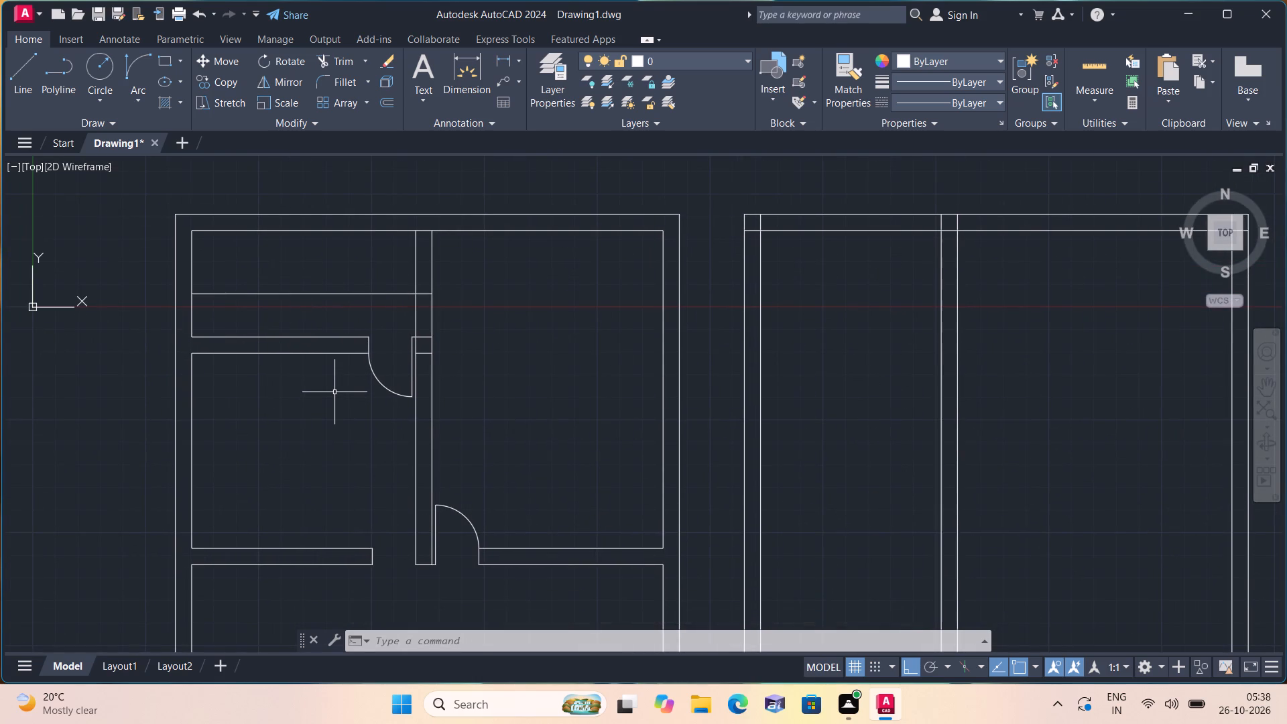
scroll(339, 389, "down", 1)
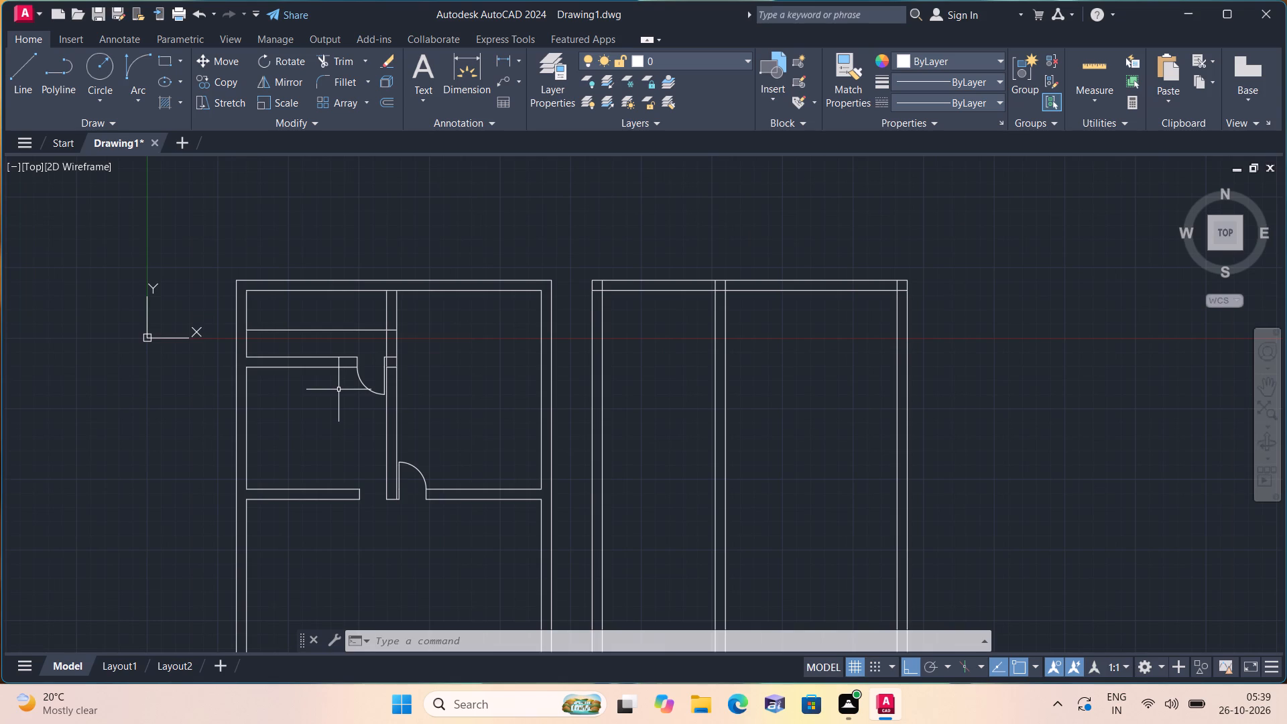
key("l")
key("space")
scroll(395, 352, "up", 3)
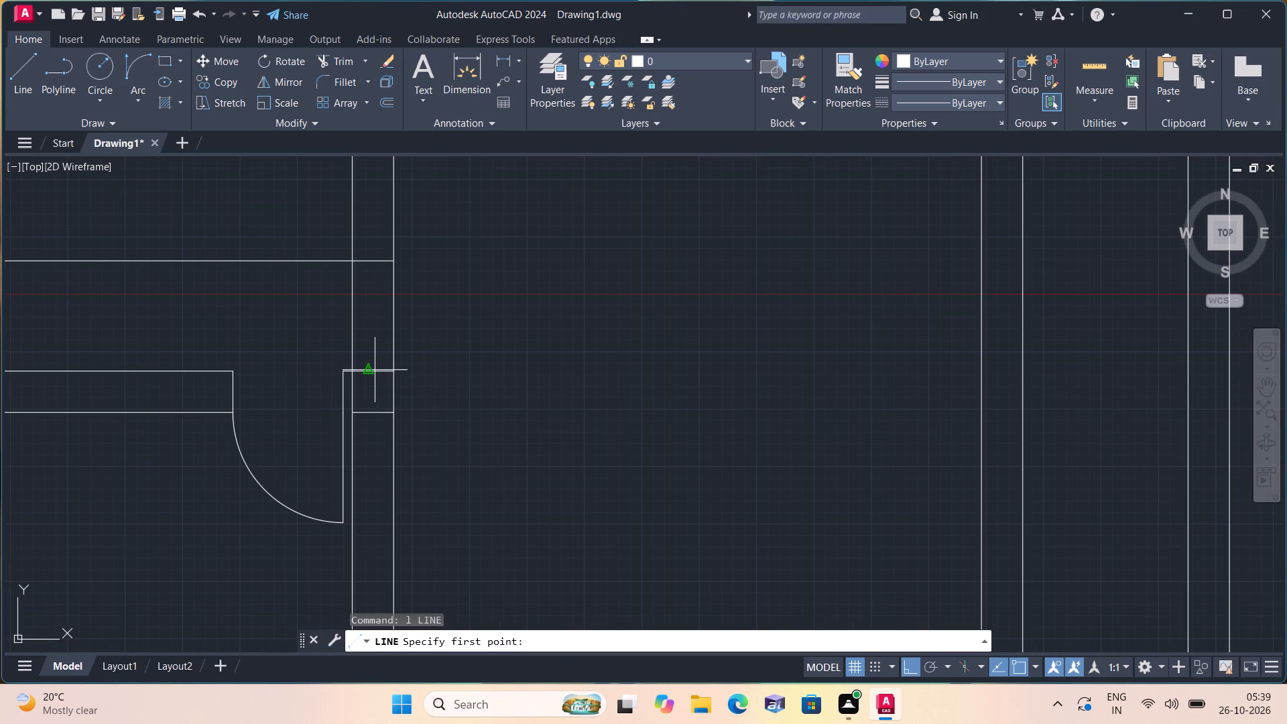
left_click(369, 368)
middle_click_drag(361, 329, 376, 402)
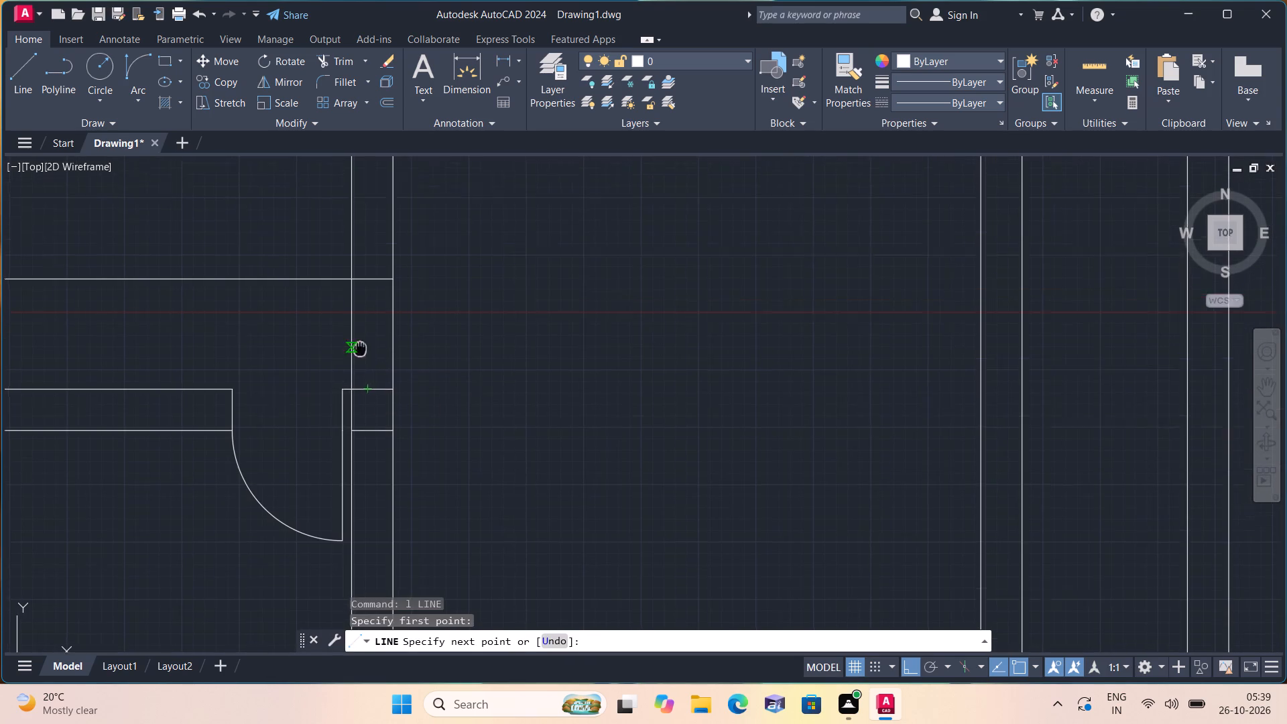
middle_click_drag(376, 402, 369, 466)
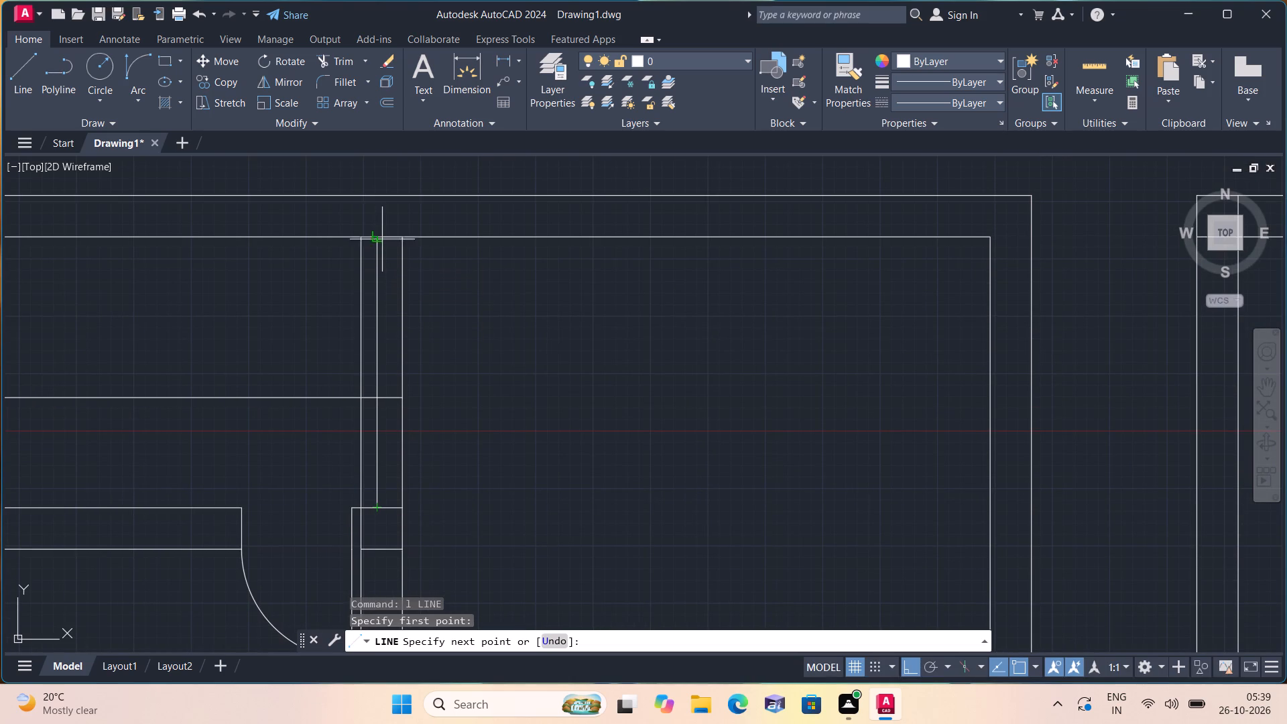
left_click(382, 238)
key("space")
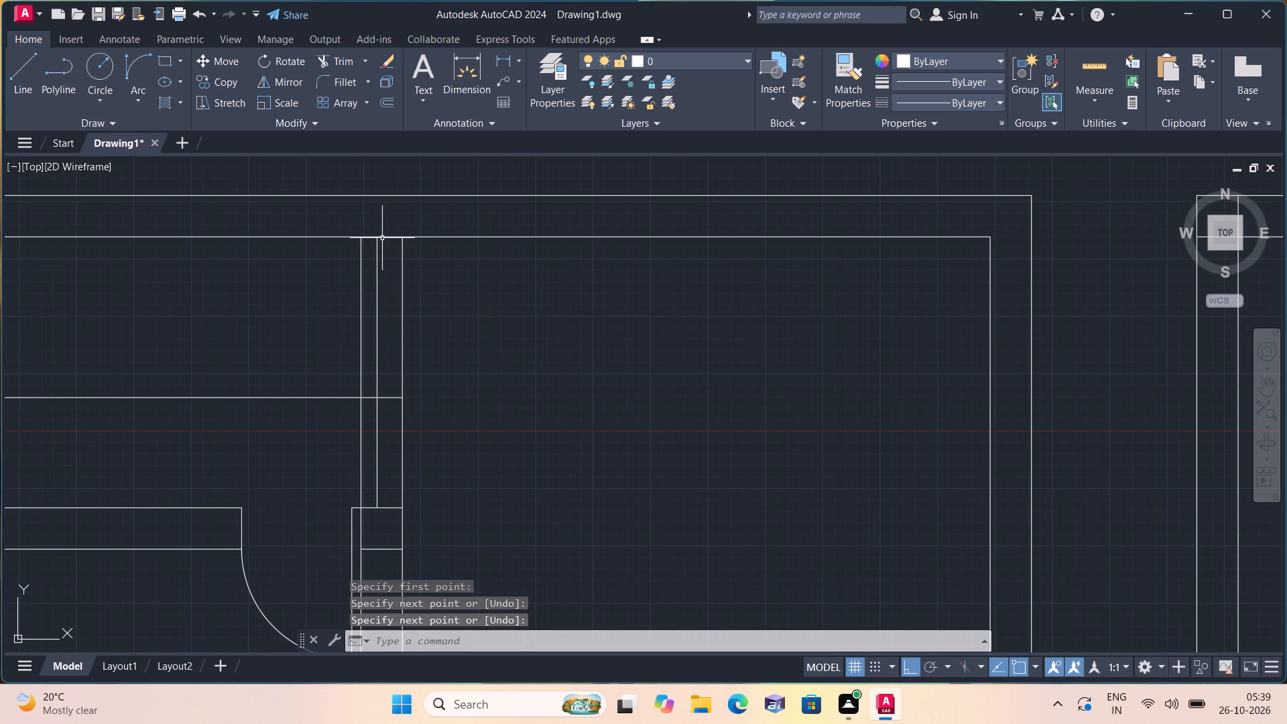
Trim the two horizontal lines where they cross inside the vertical partition, and trim away the vertical line just drawn there.
type("trim")
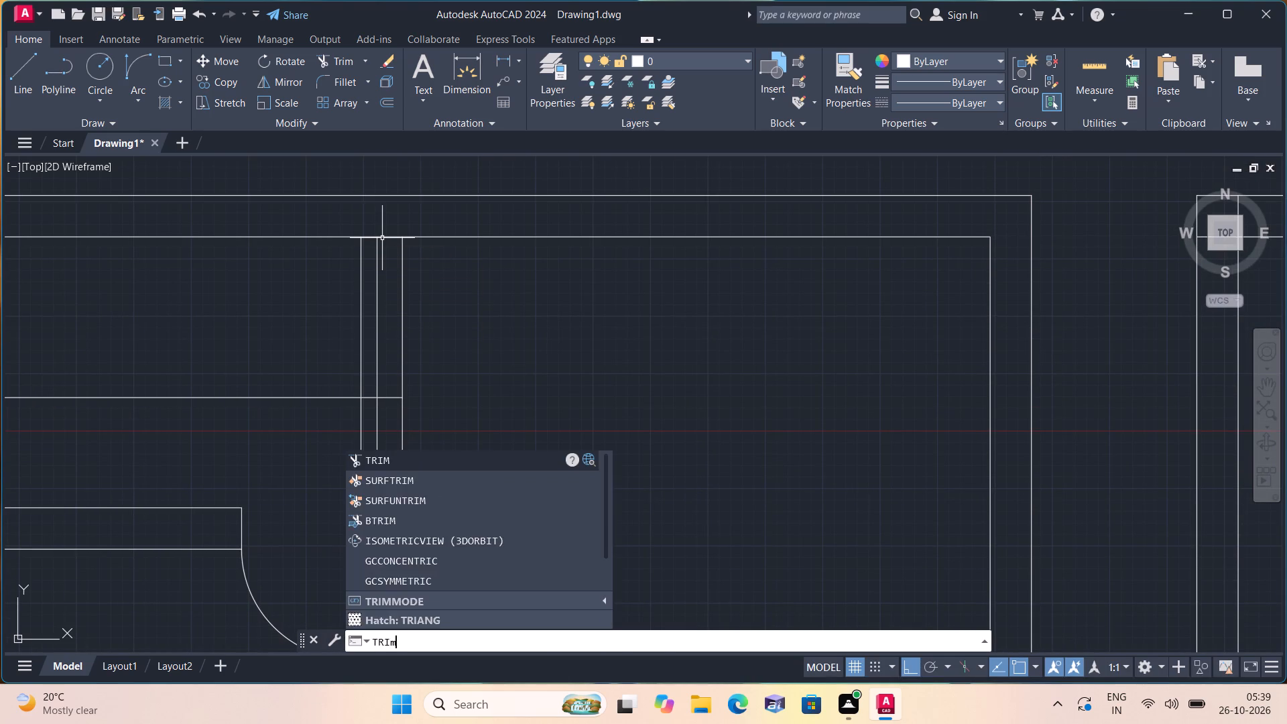
key("space")
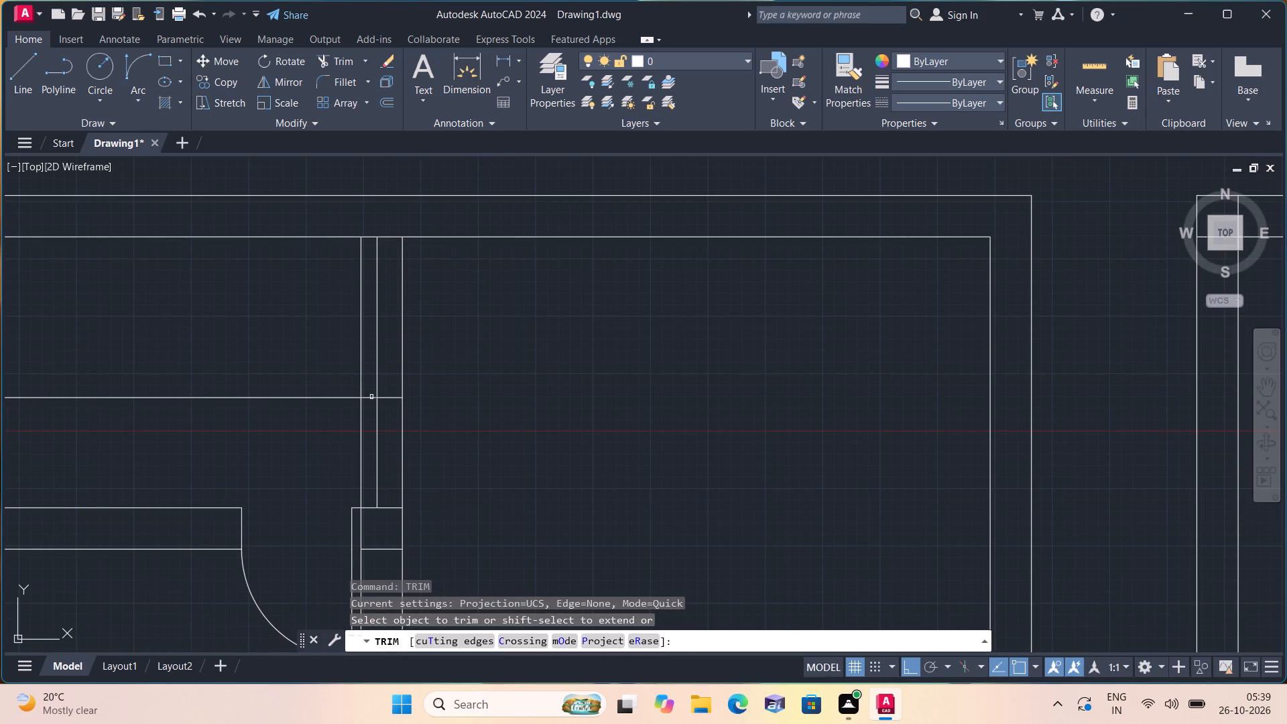
left_click(371, 397)
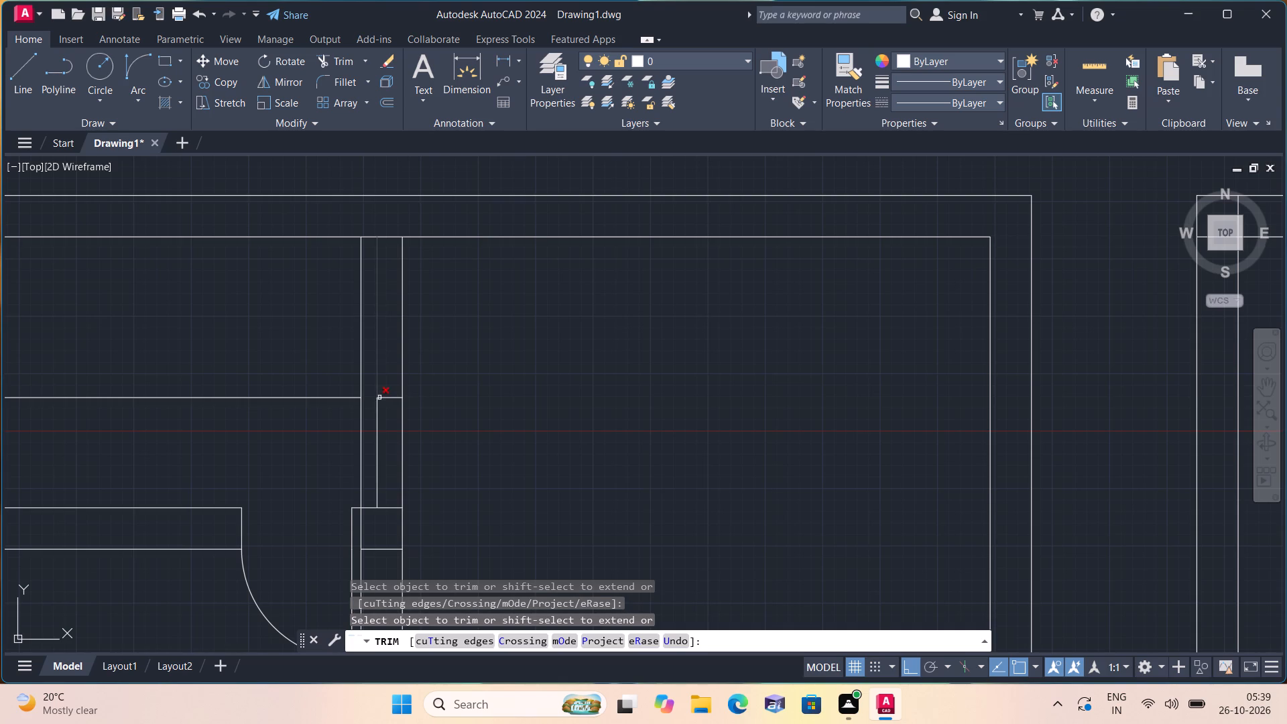
left_click(381, 399)
left_click(373, 375)
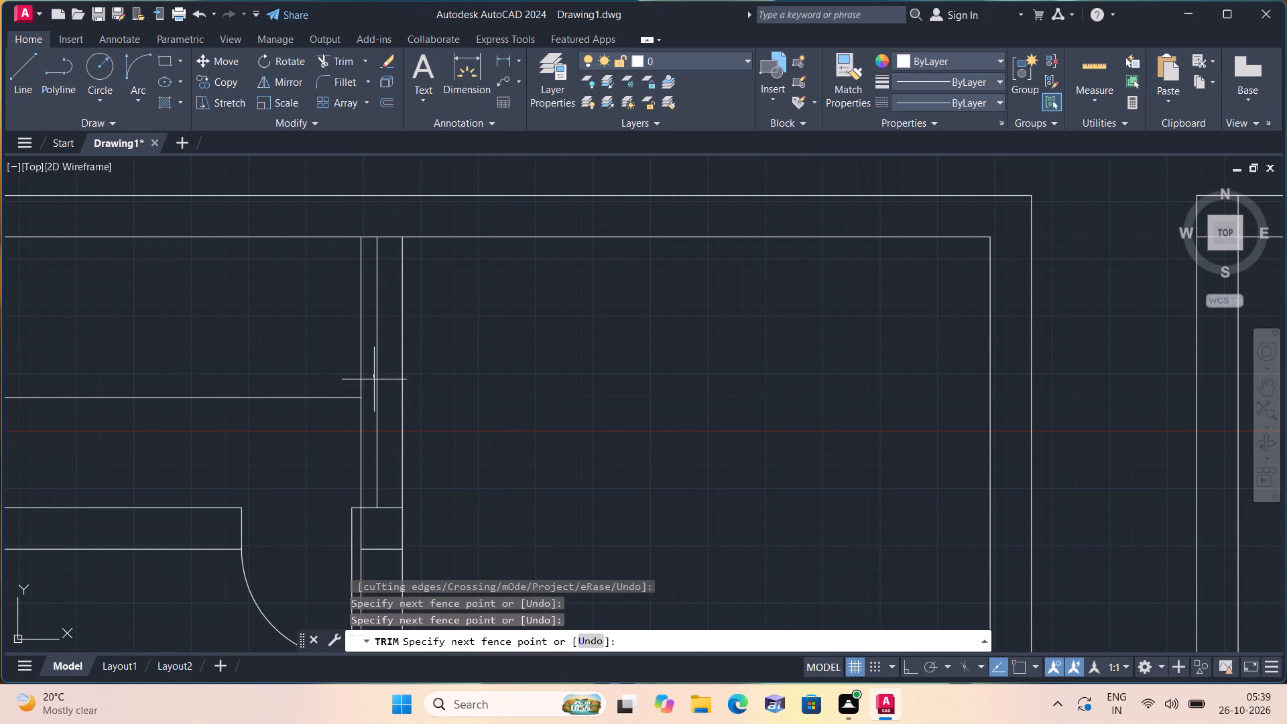
left_click(379, 387)
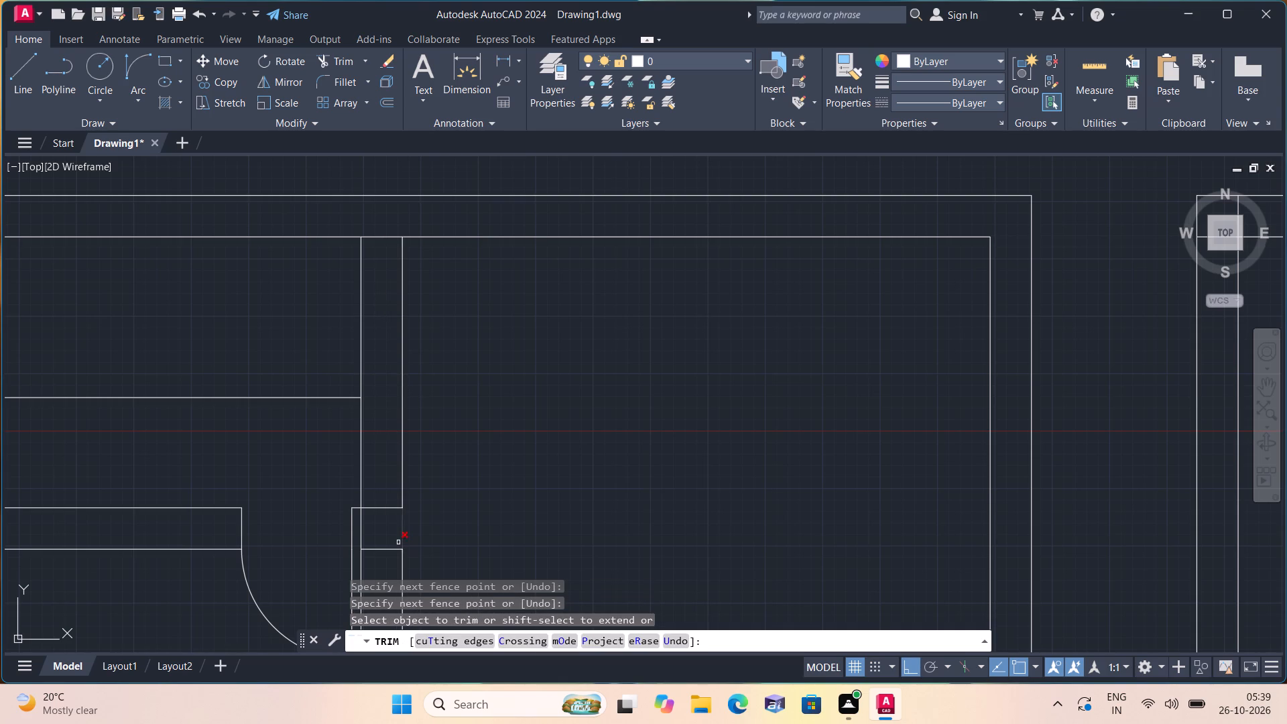
left_click(390, 548)
key("space")
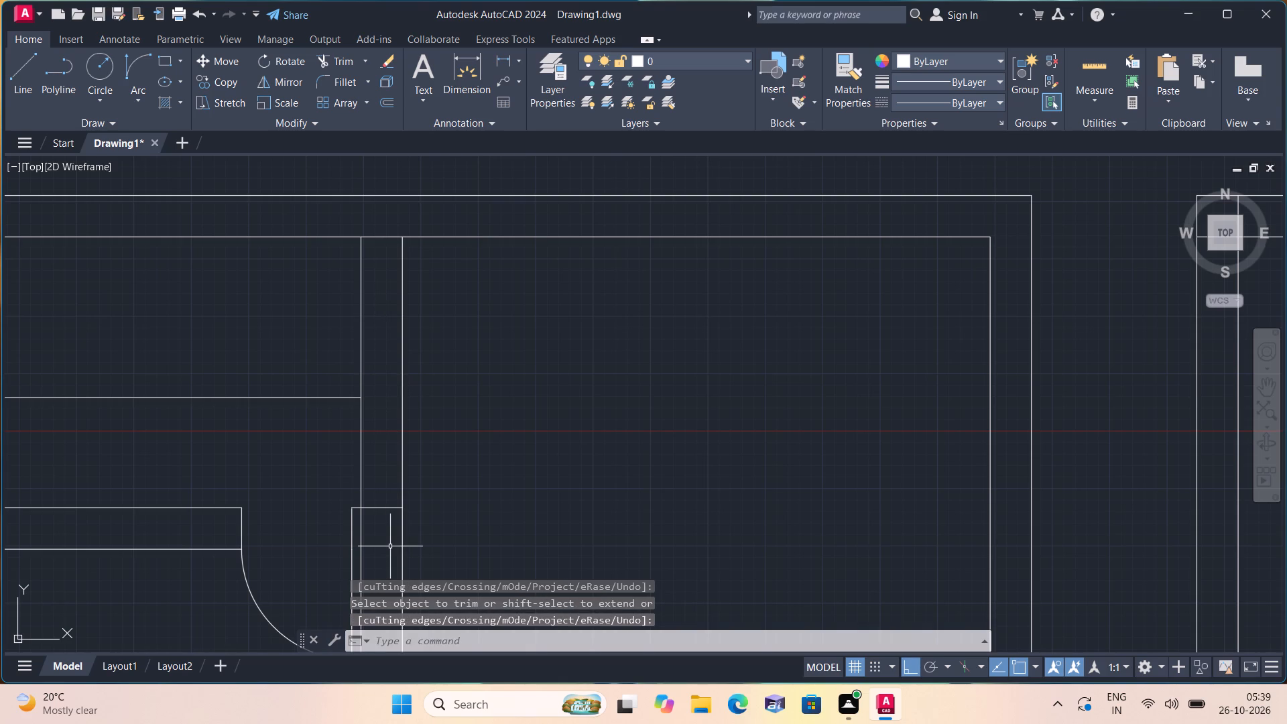
Draw a vertical line near the partition's centre from the short edge above the door jamb up to the inner top wall line.
key("l")
key("space")
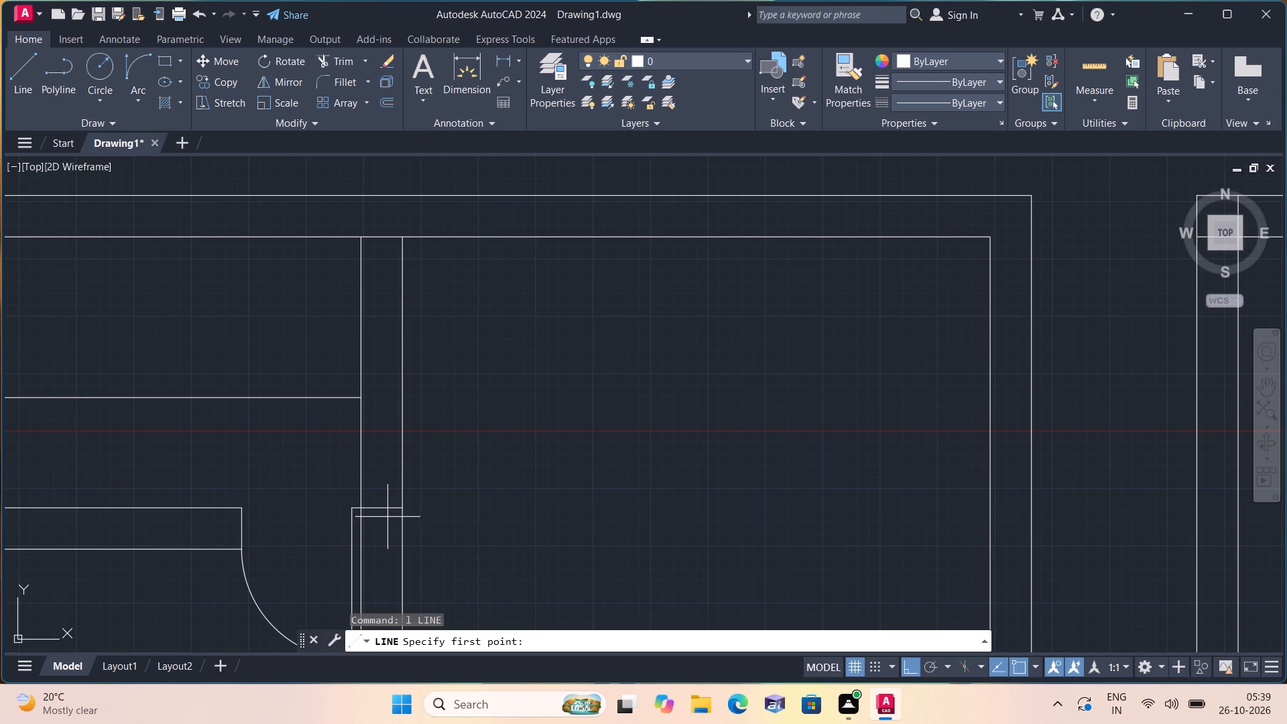
scroll(381, 507, "up", 2)
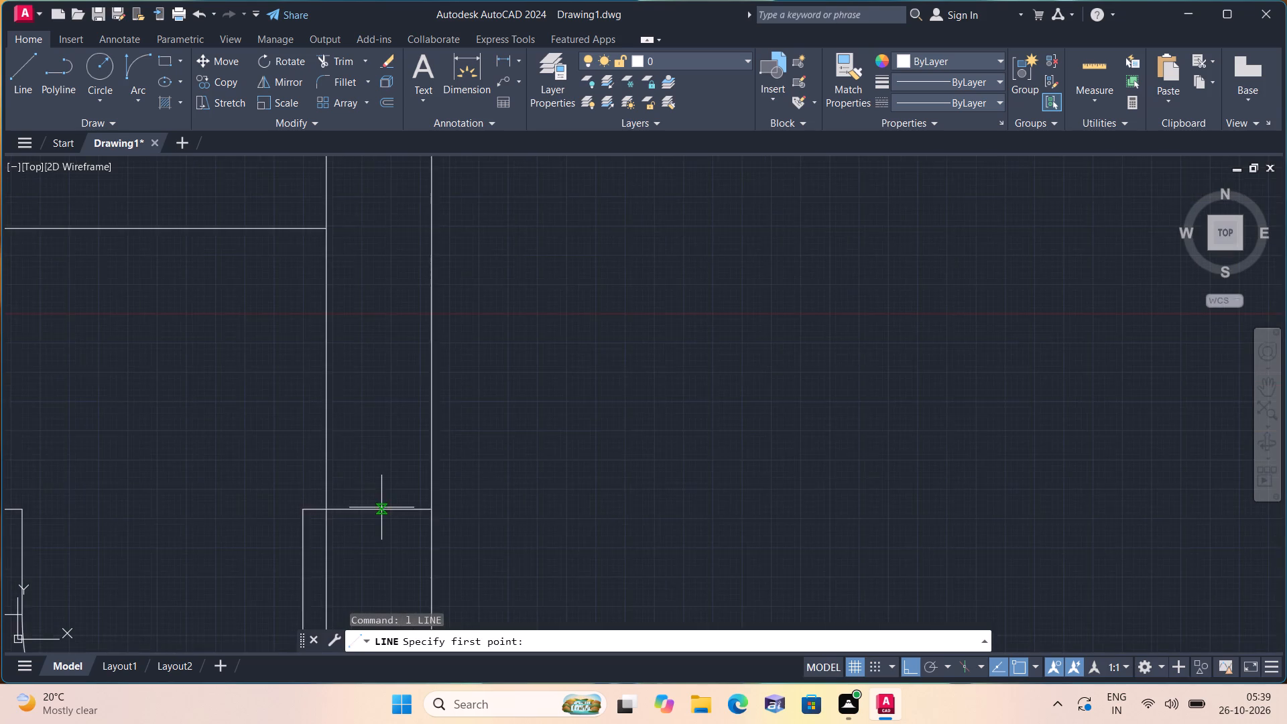
scroll(381, 507, "up", 1)
left_click(381, 510)
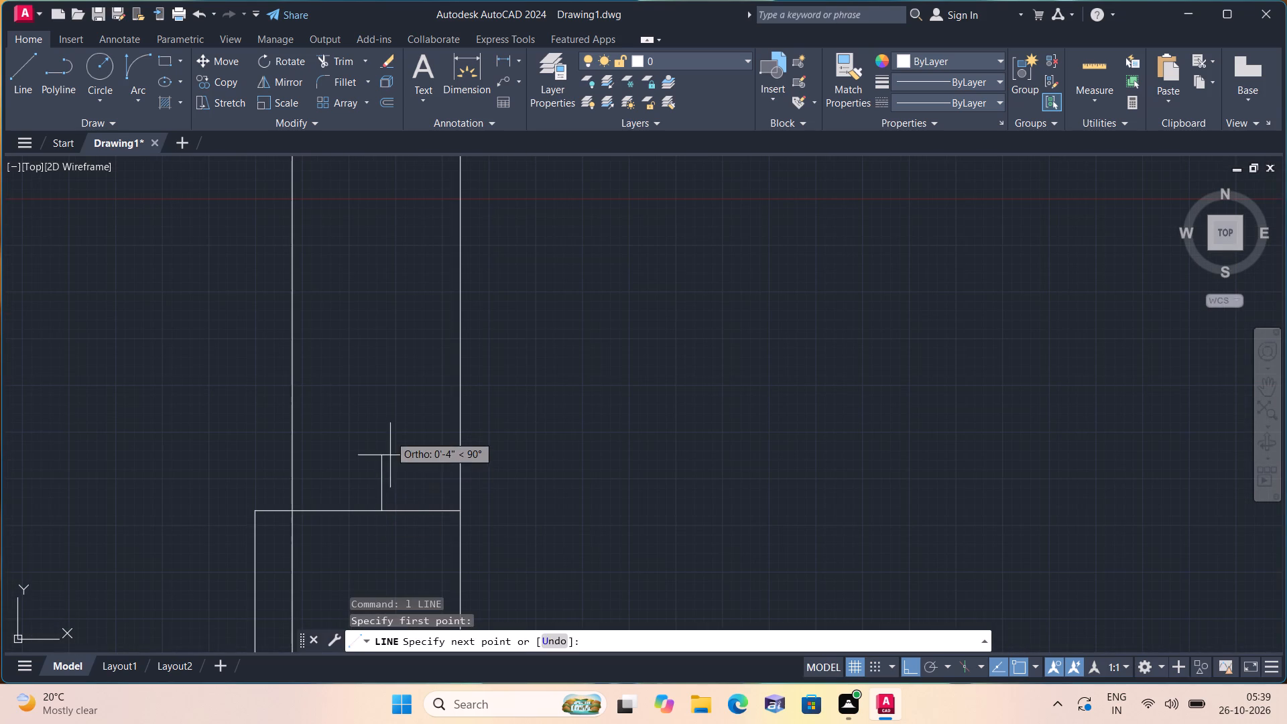
middle_click_drag(373, 367, 389, 438)
scroll(373, 367, "down", 3)
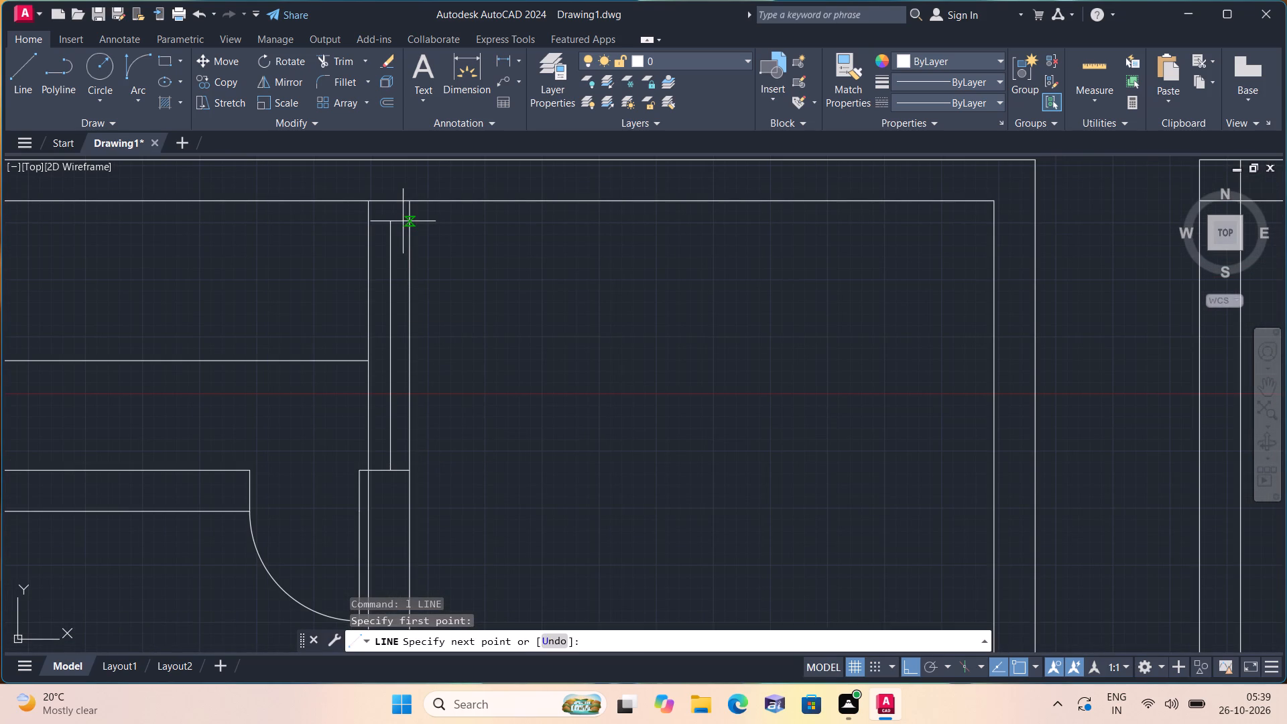
left_click(390, 197)
key("space")
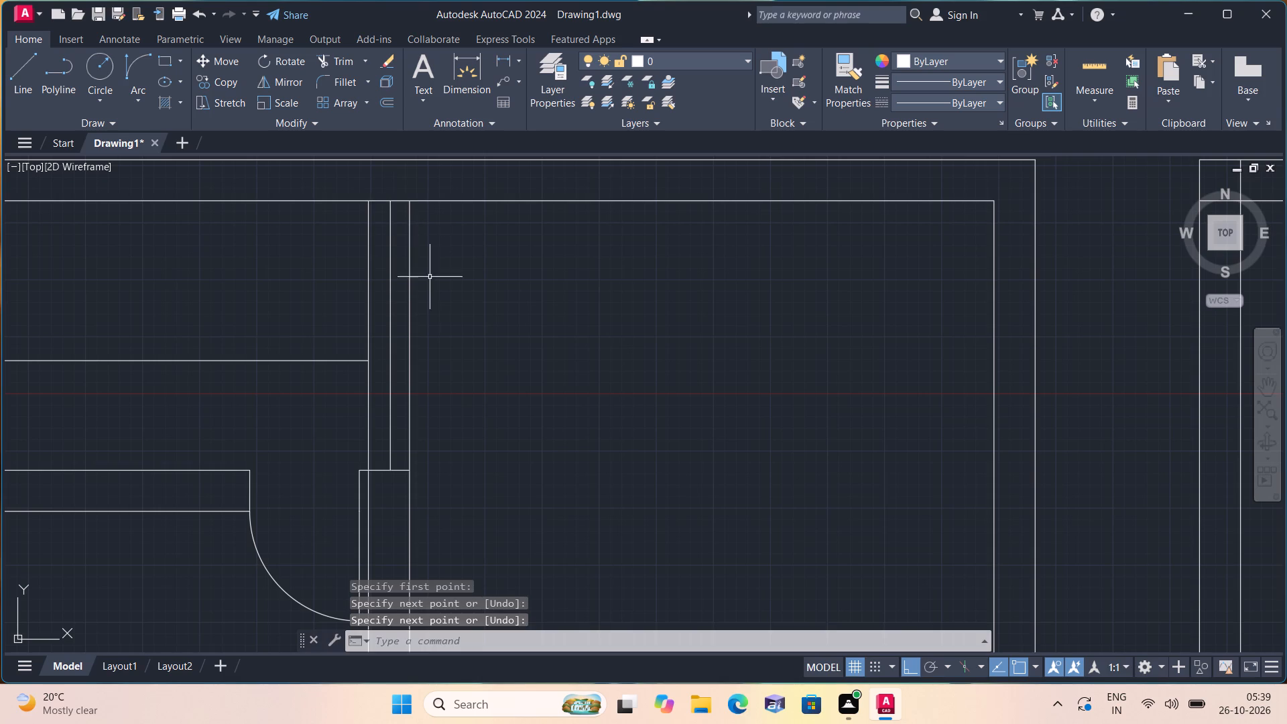
Draw a jamb in the small room's west wall: a line 2" down from its upper inner corner, continued across to the outer face.
scroll(435, 310, "down", 1)
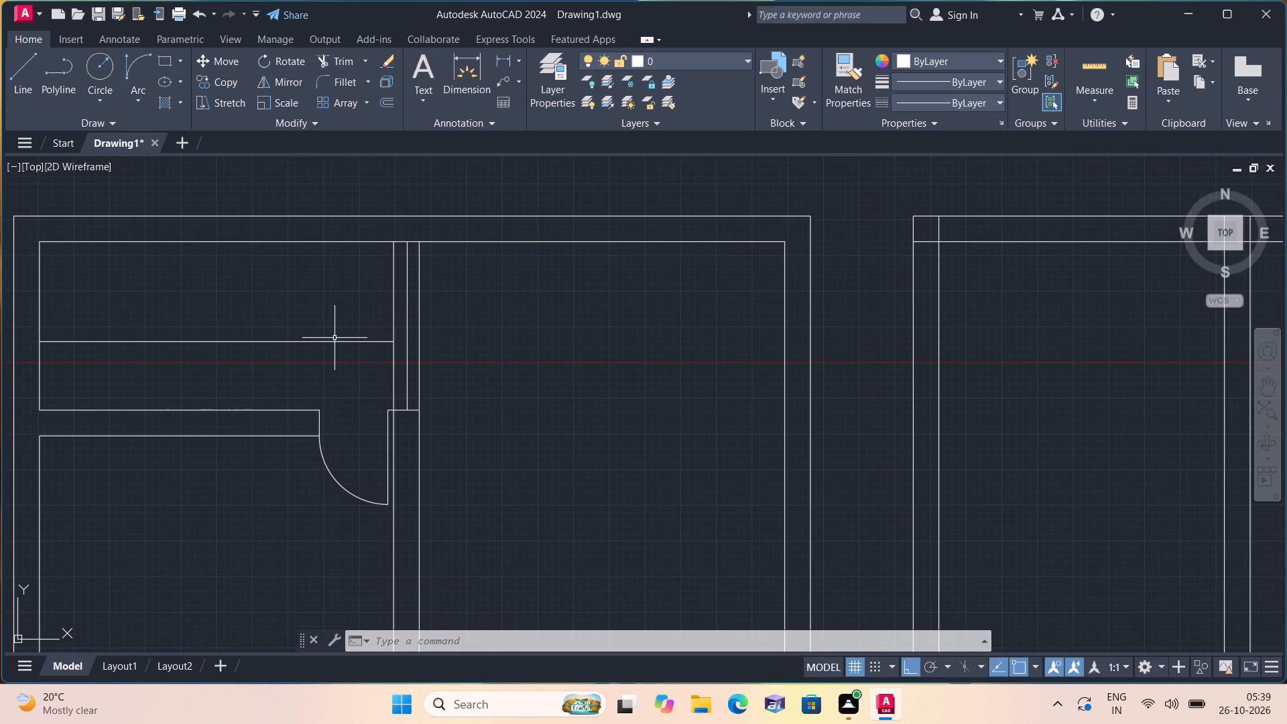
scroll(334, 341, "down", 1)
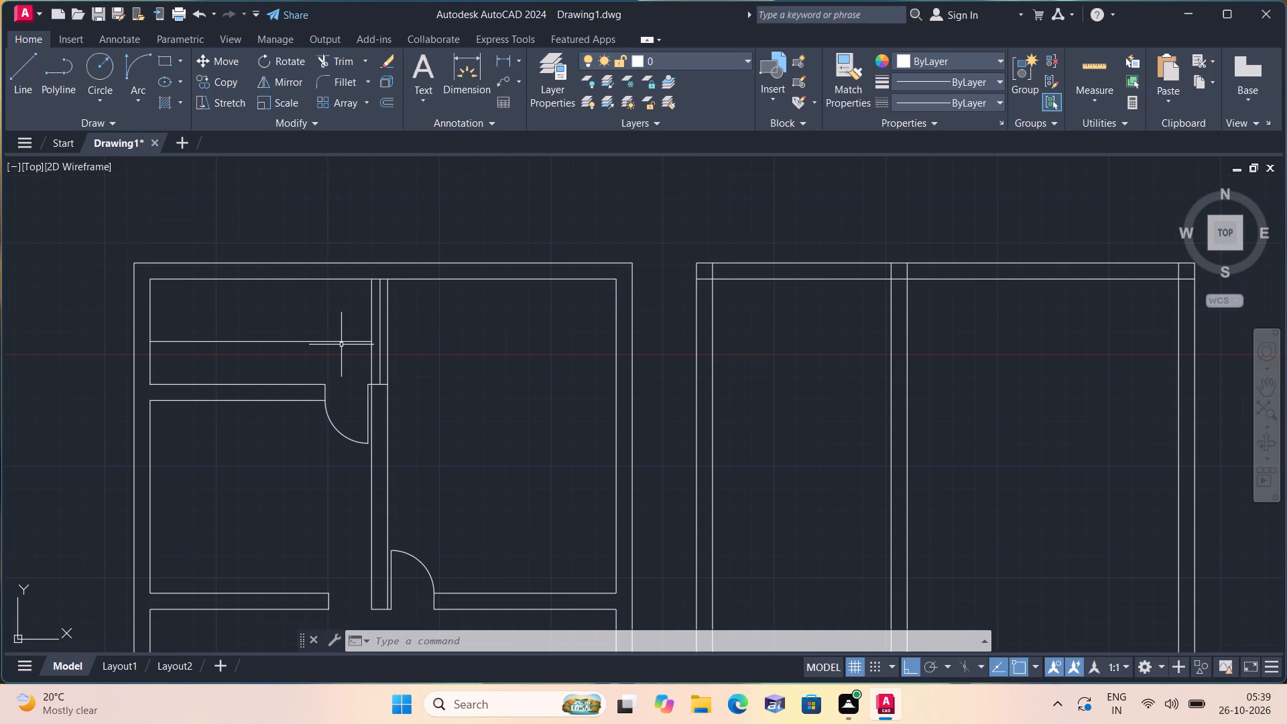
middle_click_drag(351, 324, 355, 312)
middle_click_drag(355, 312, 371, 257)
scroll(371, 260, "down", 1)
middle_click_drag(470, 403, 450, 307)
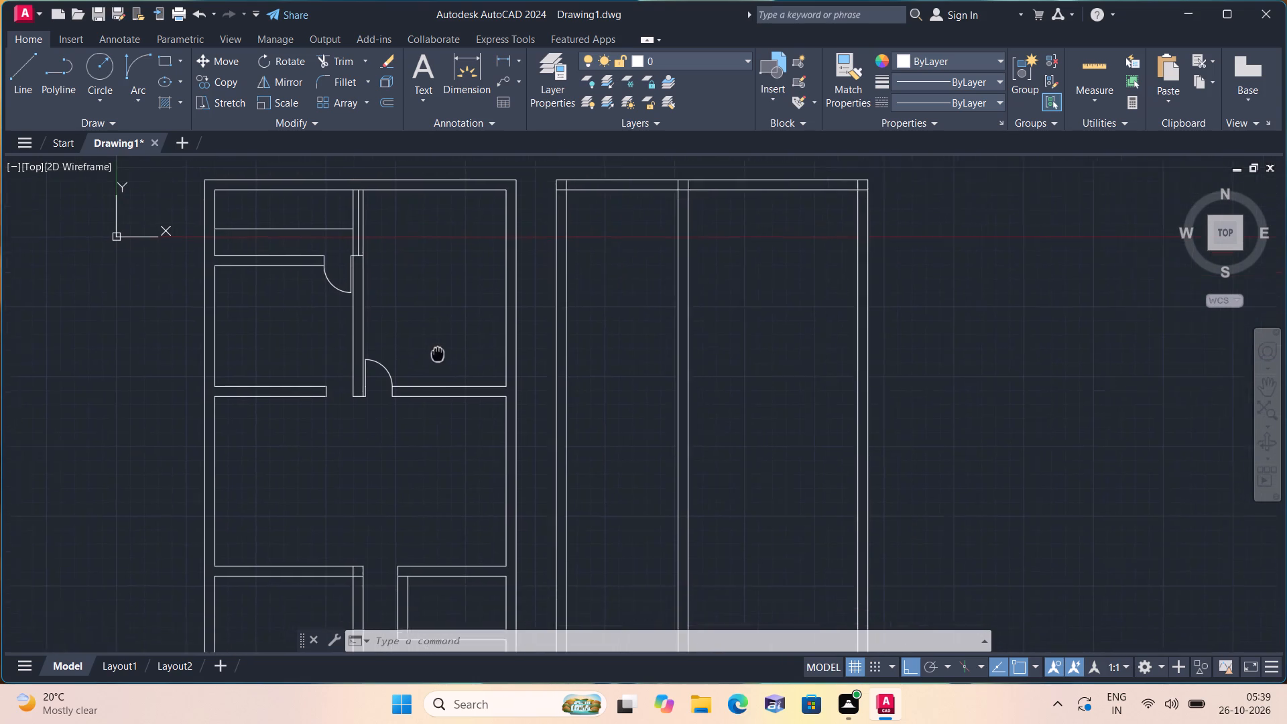
middle_click_drag(450, 307, 479, 240)
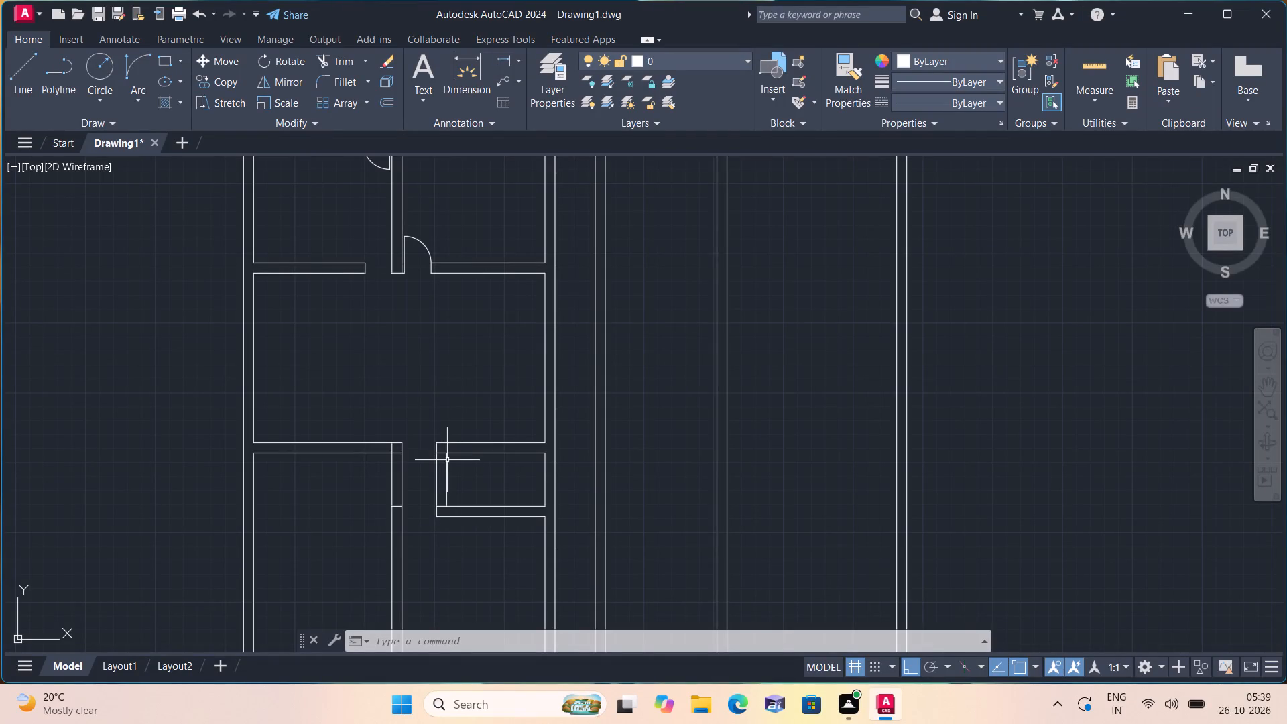
key("l")
key("space")
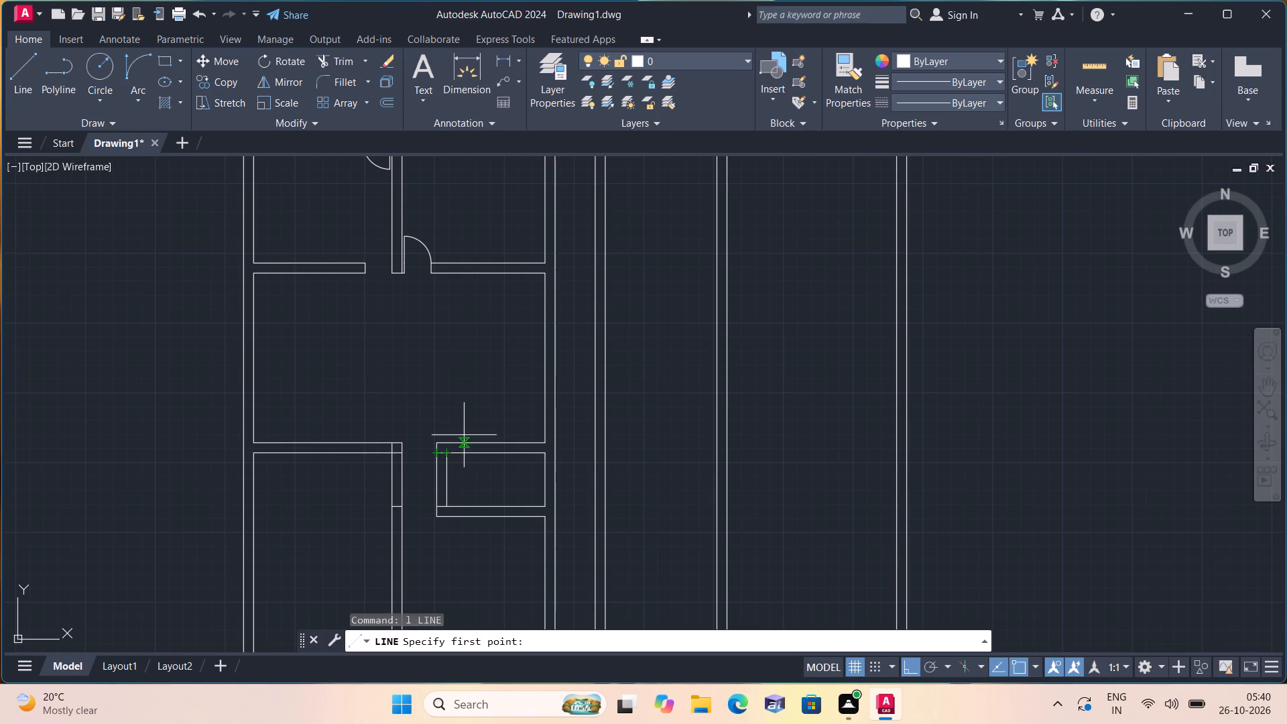
scroll(454, 469, "up", 4)
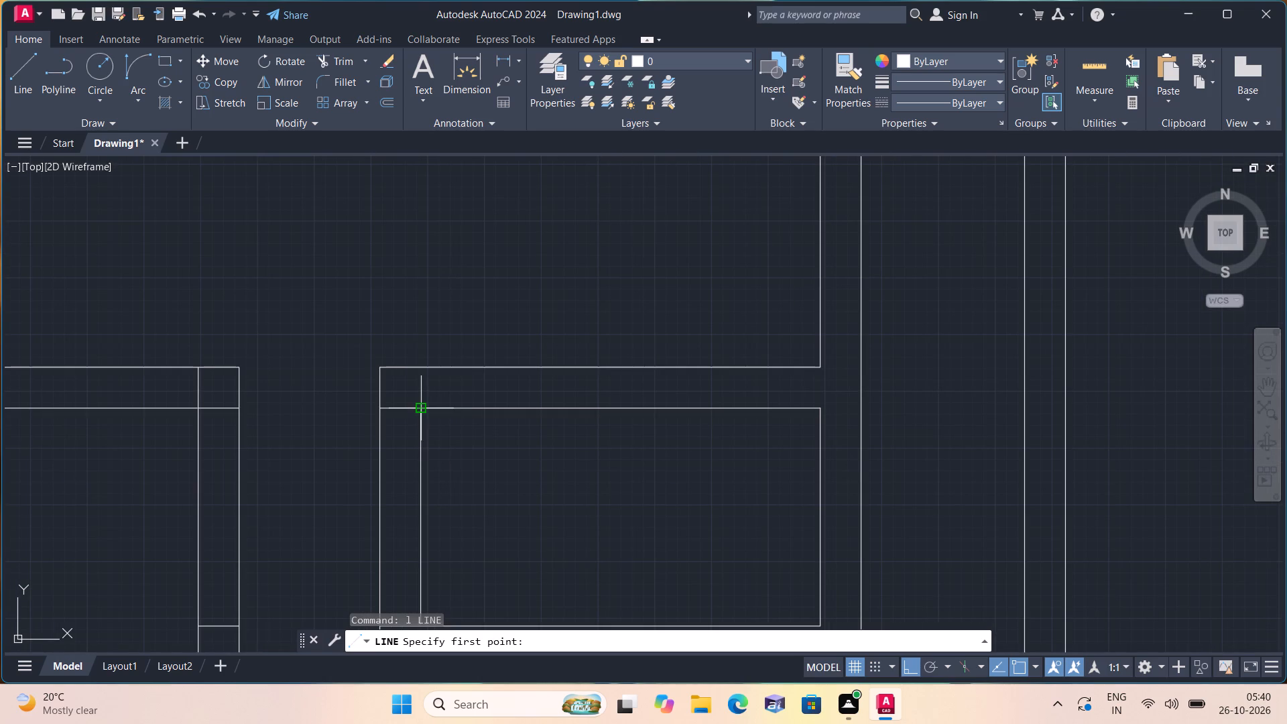
left_click(424, 410)
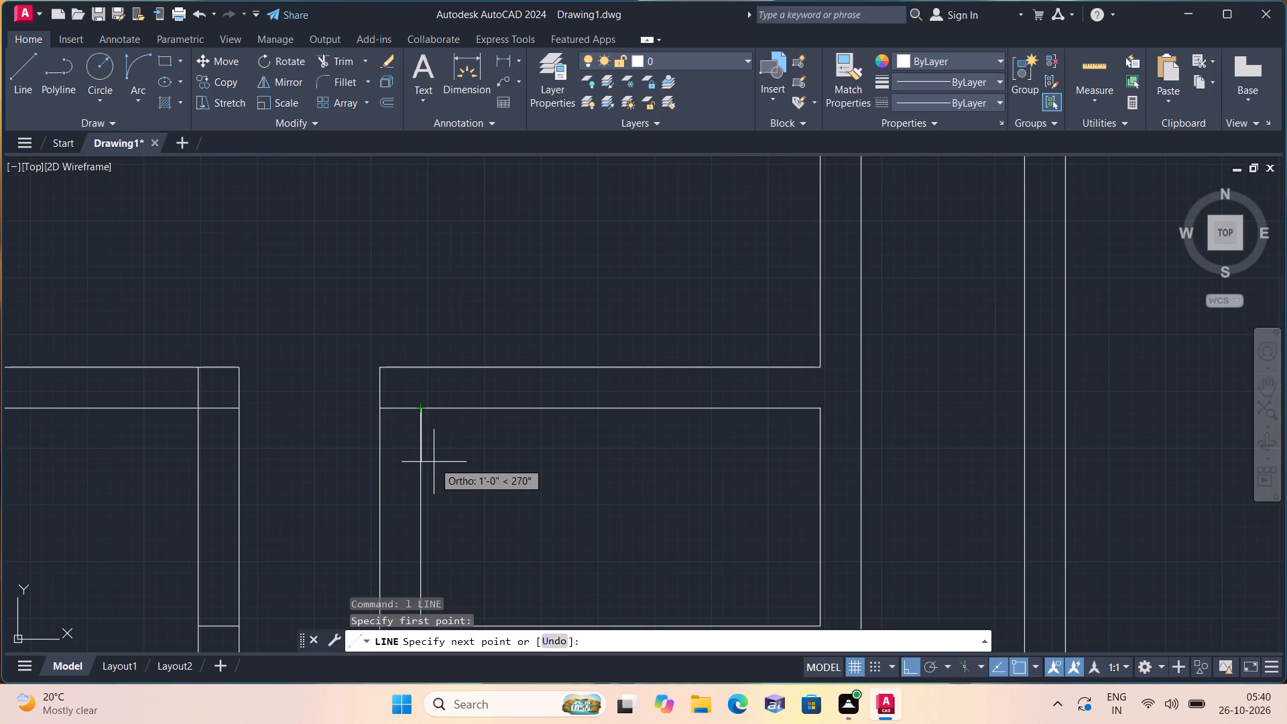
key("2")
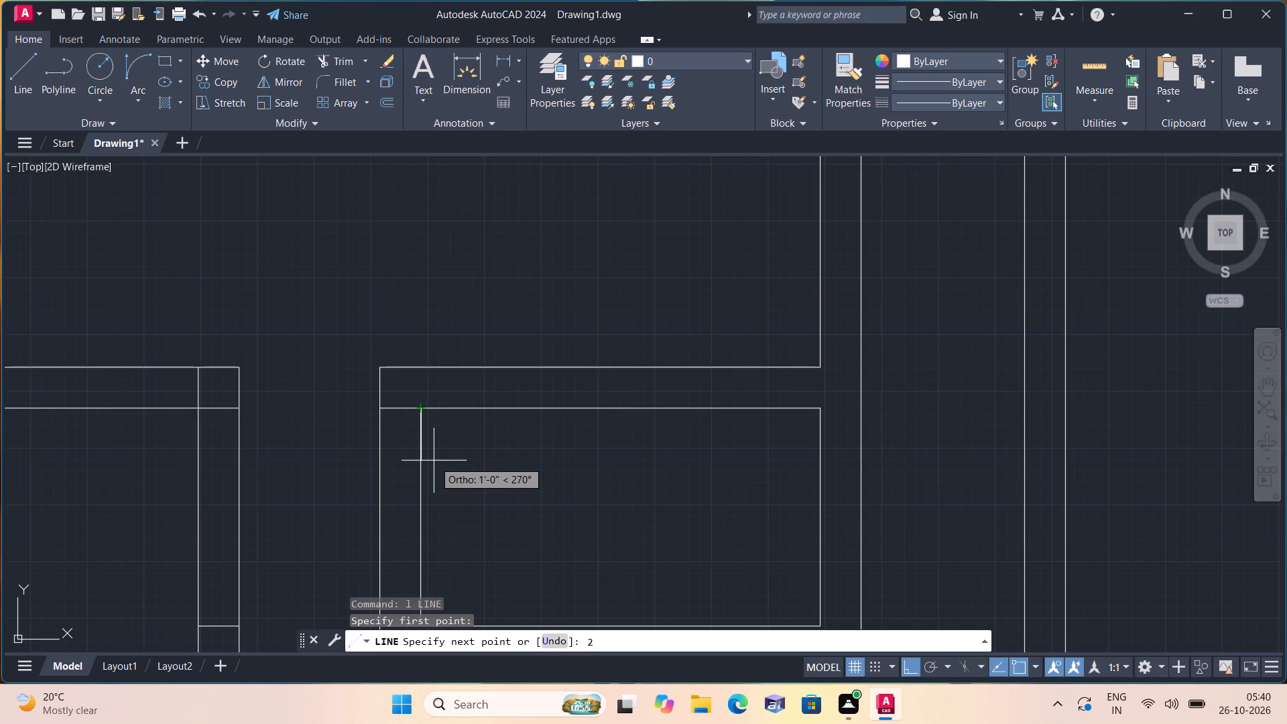
key("shift+quotedbl")
key("space")
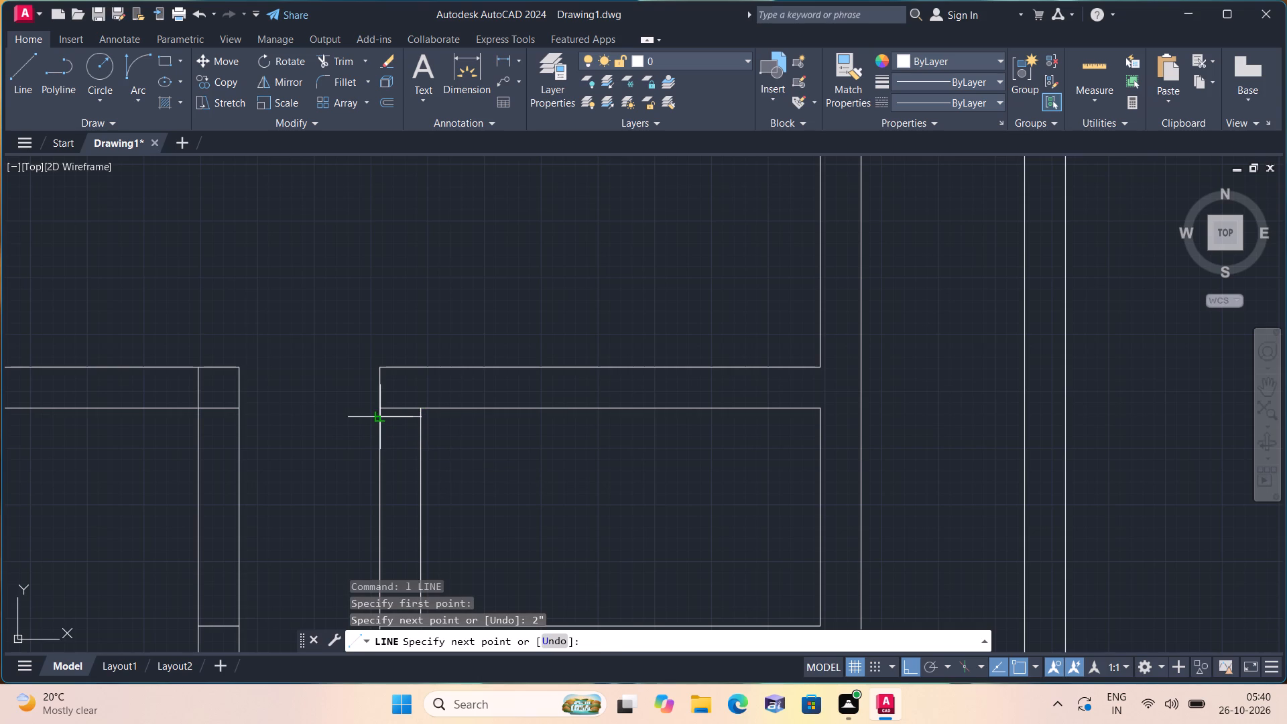
left_click(379, 419)
key("space")
Trim away the 2" vertical wall piece between the new jamb line and the small room's upper wall line.
type("trim")
key("space")
scroll(422, 414, "up", 1)
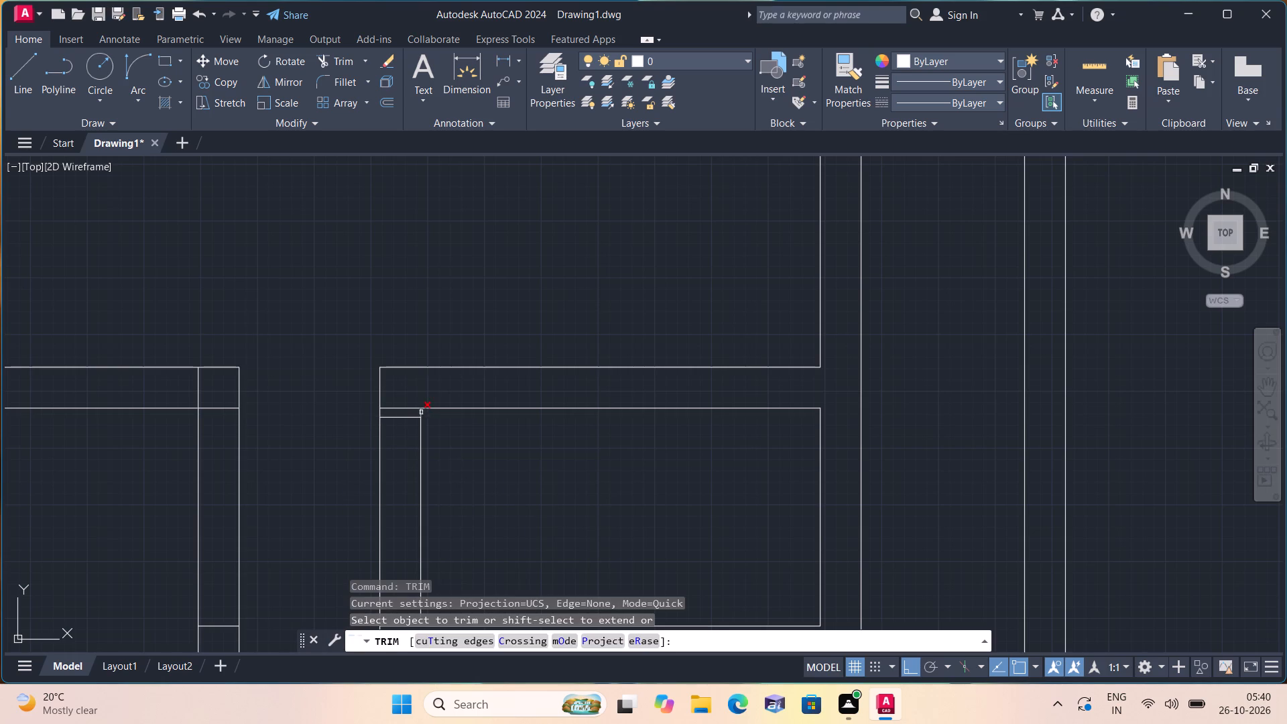
scroll(422, 414, "up", 1)
left_click(422, 414)
left_click(393, 415)
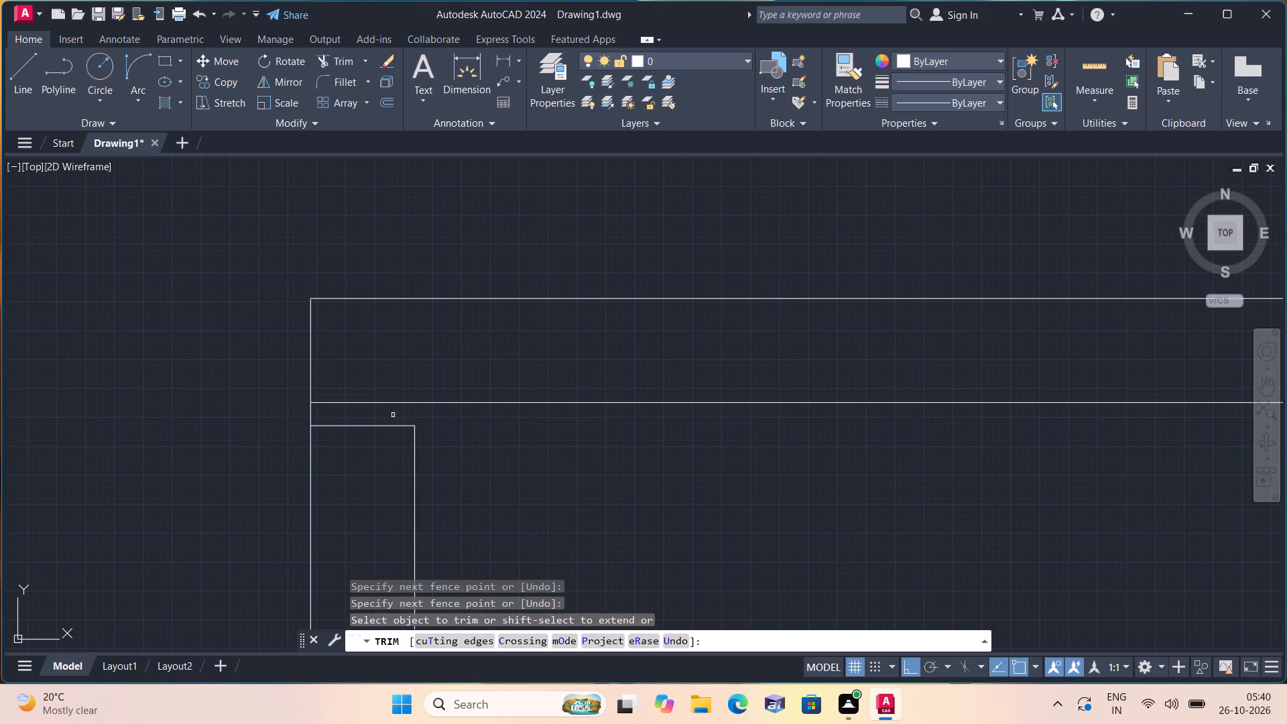
key("space")
Draw a 2' horizontal door leaf line into the small room from the upper jamb's inner corner.
key("l")
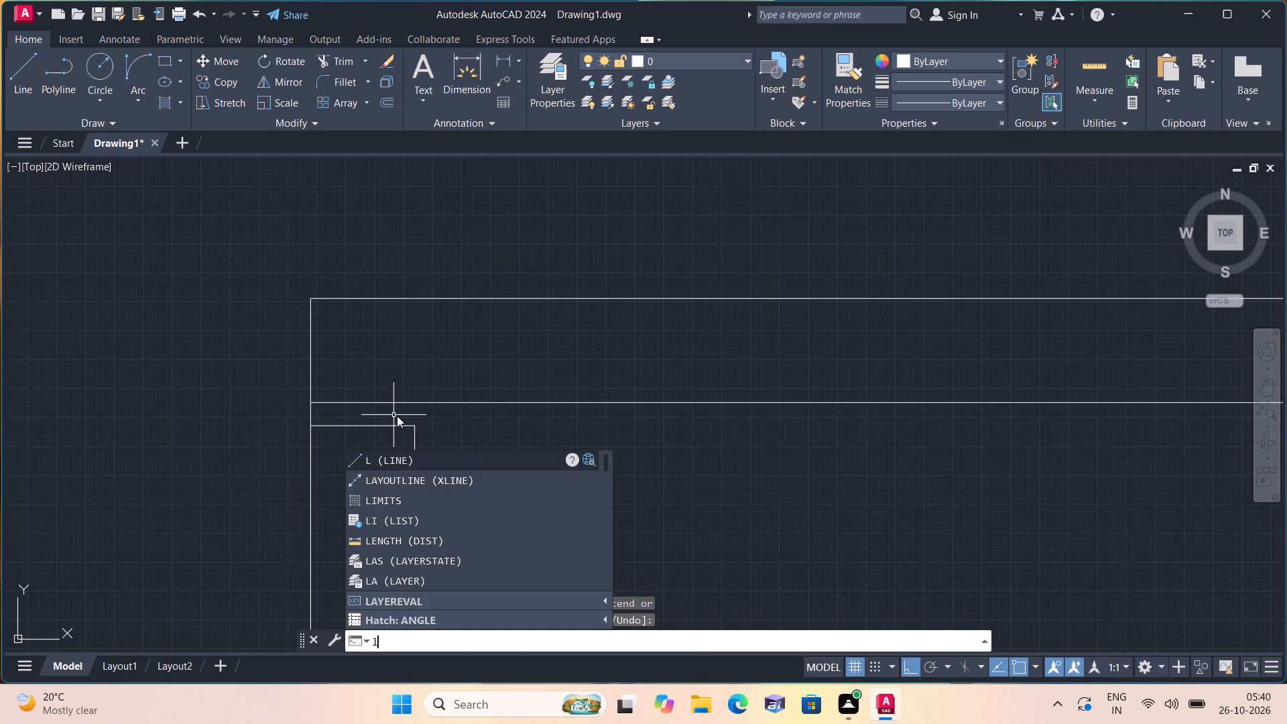
key("space")
left_click(418, 421)
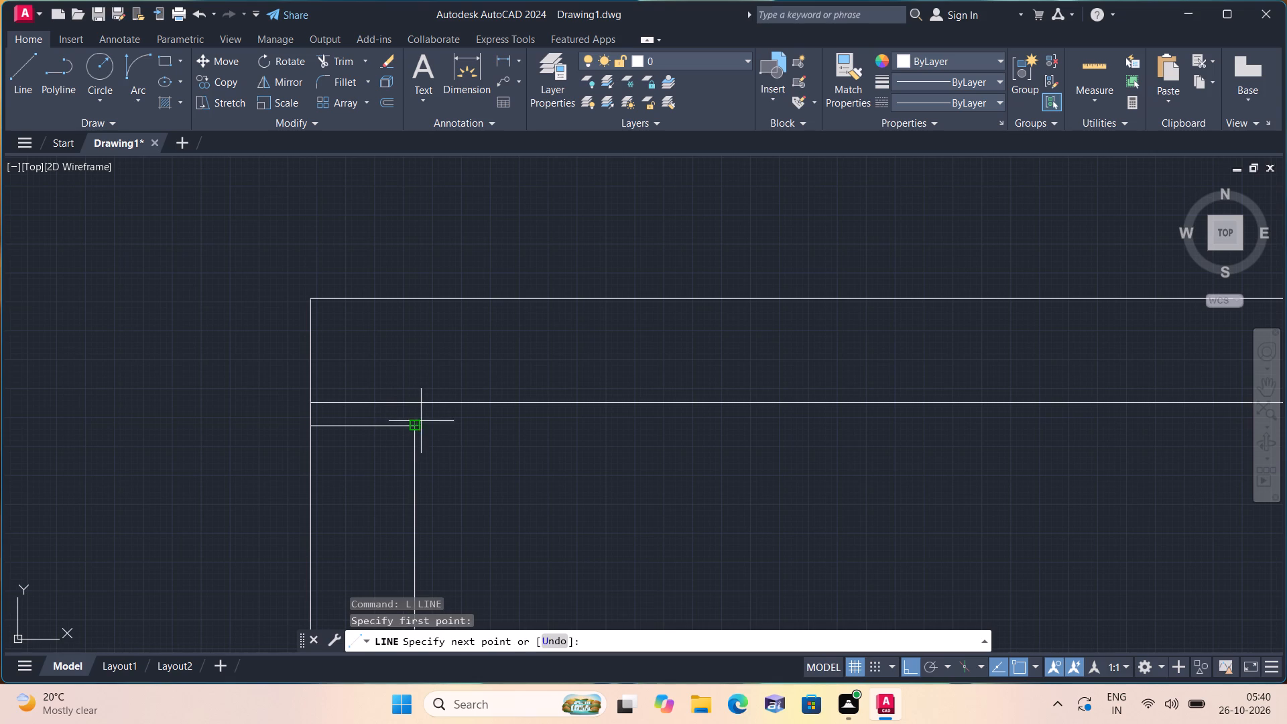
scroll(498, 422, "down", 1)
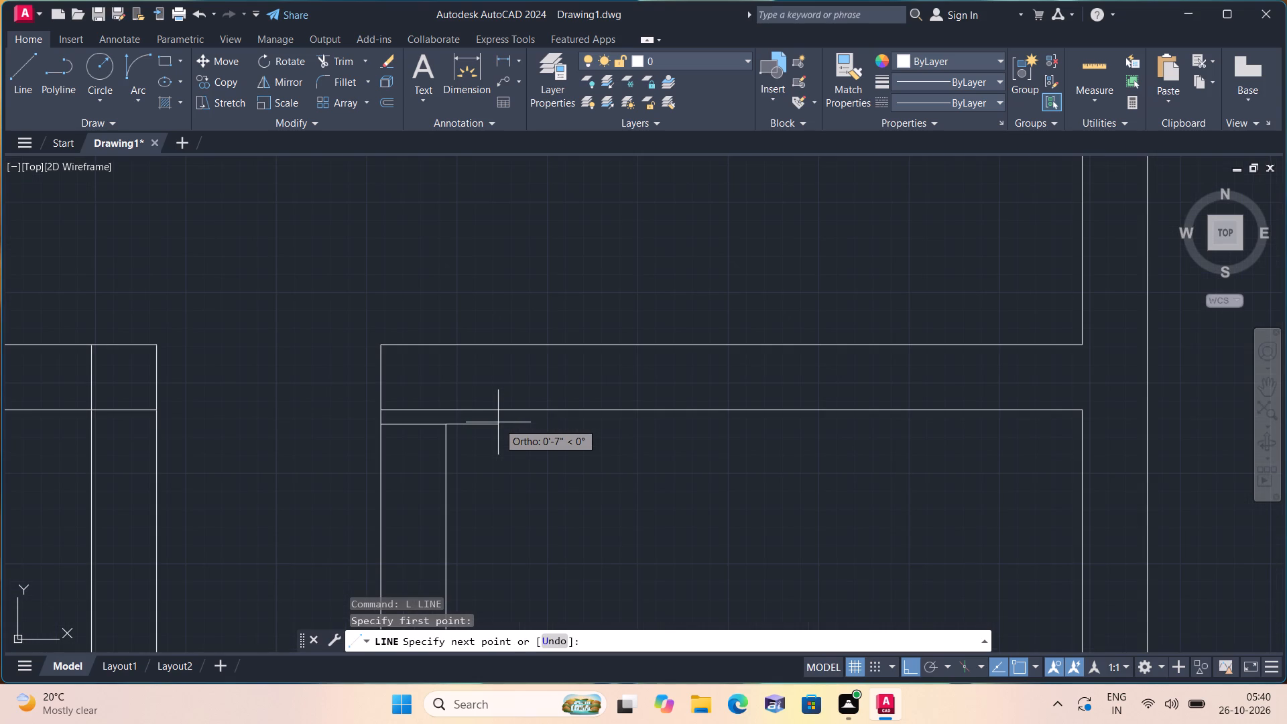
type("2'")
key("space")
key("space")
Draw a line 2' down the inner wall face from the upper jamb's inner corner, continued across to the outer face as the lower jamb.
key("space")
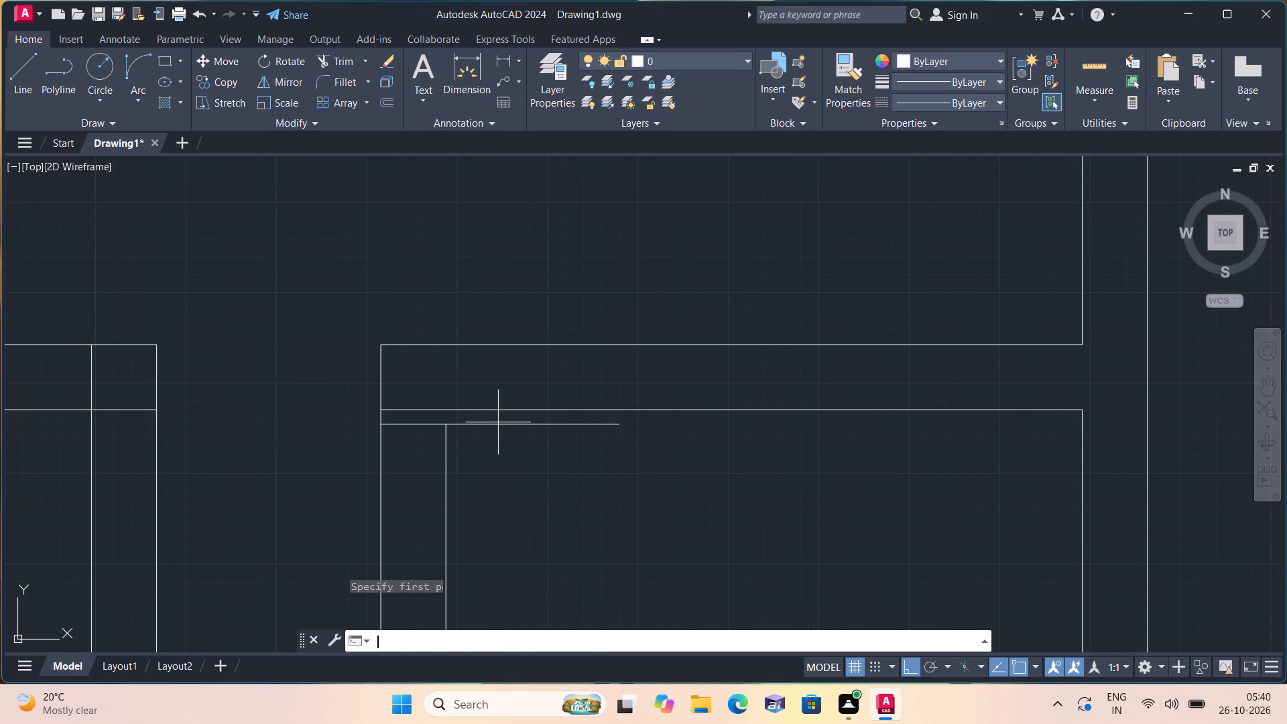
left_click(444, 428)
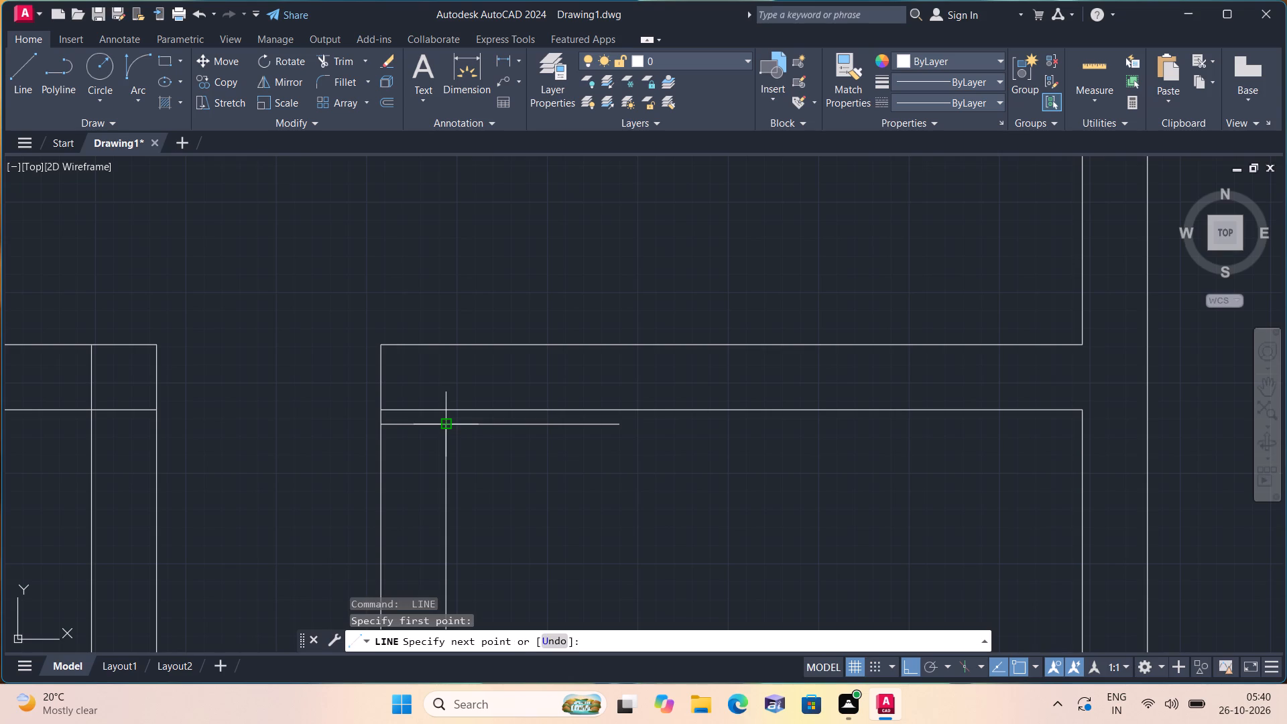
key("2")
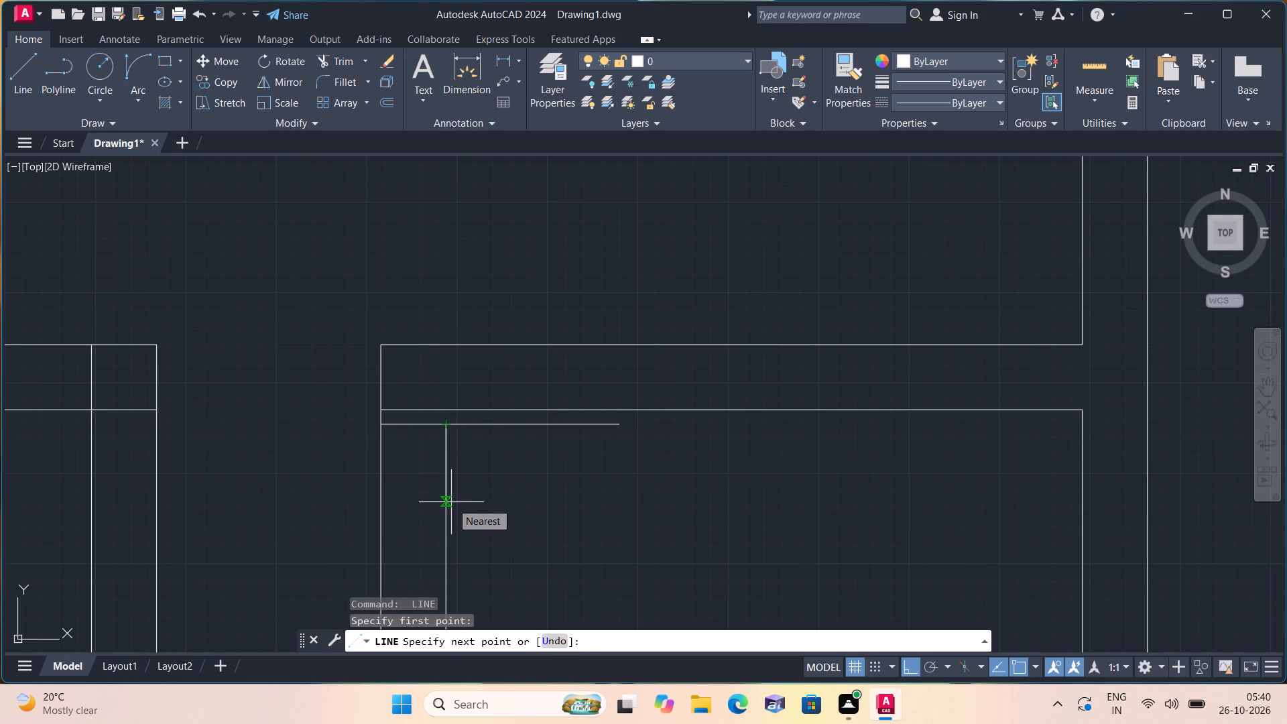
key("apostrophe")
key("space")
scroll(446, 489, "down", 1)
middle_click_drag(441, 485, 424, 414)
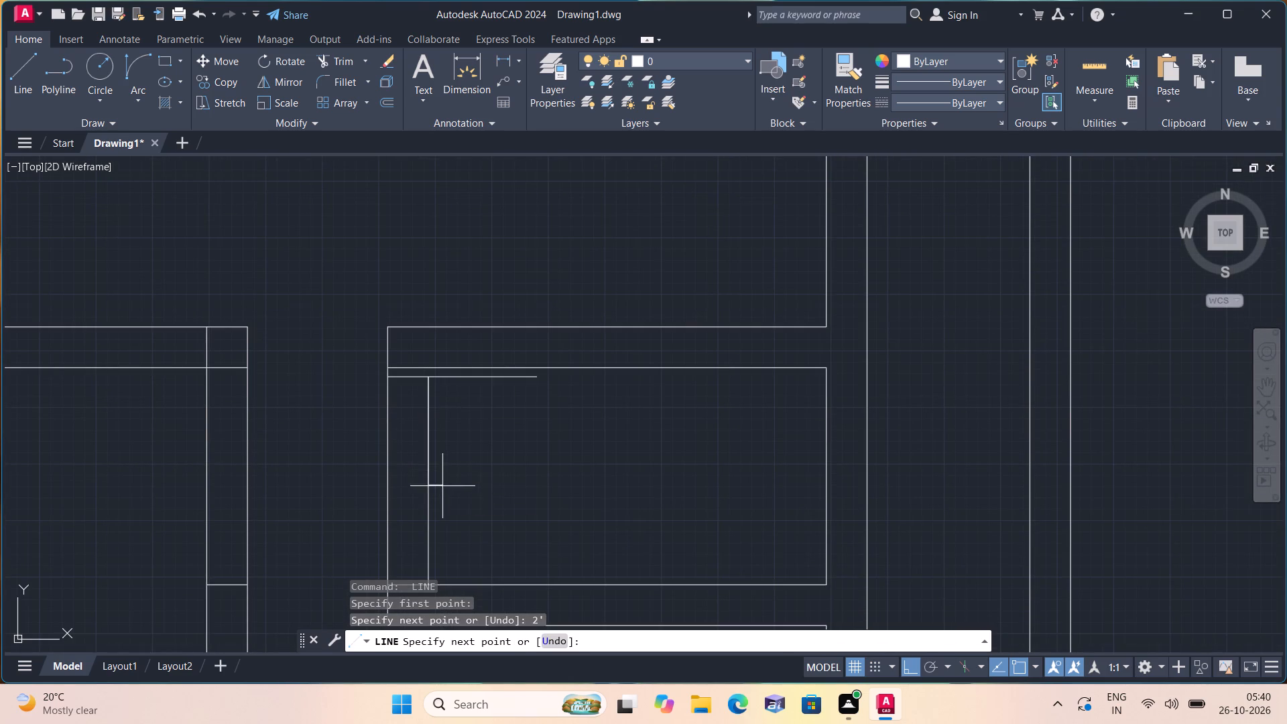
left_click(387, 486)
key("space")
Trim both vertical wall lines between the upper and lower jambs to open the small room's 2' doorway.
type("trim")
key("space")
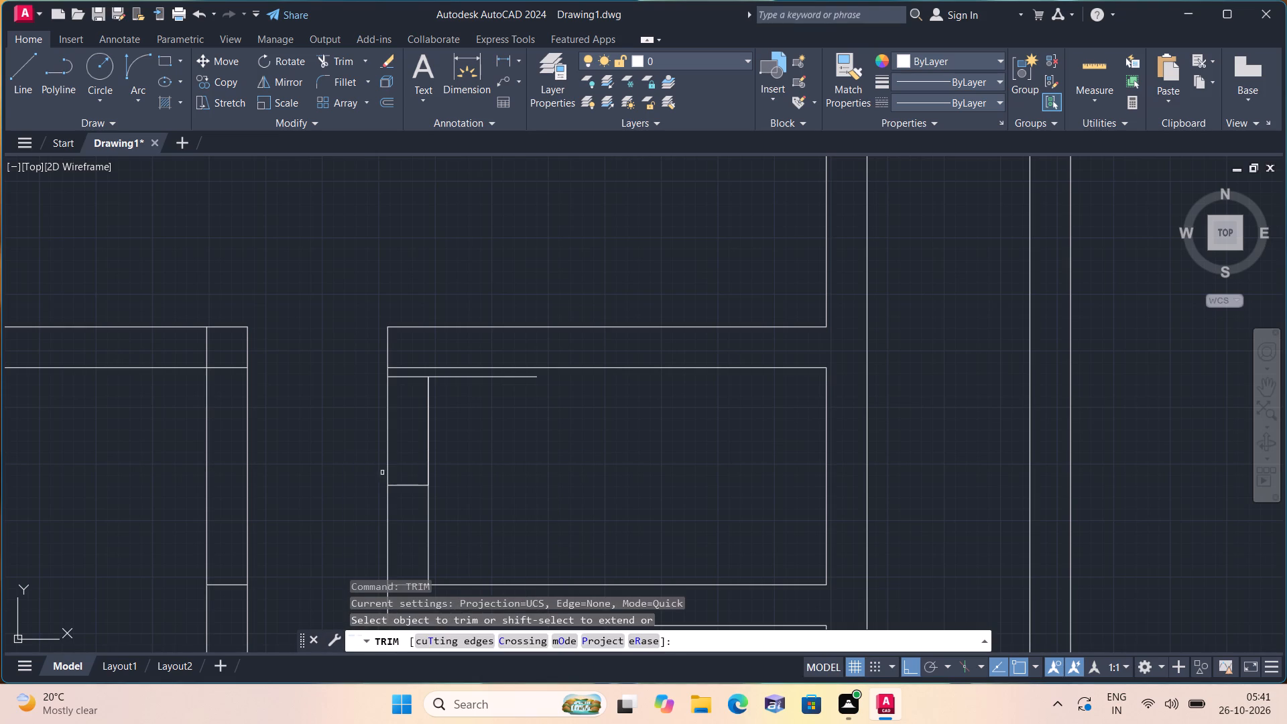
left_click_drag(381, 453, 456, 446)
key("space")
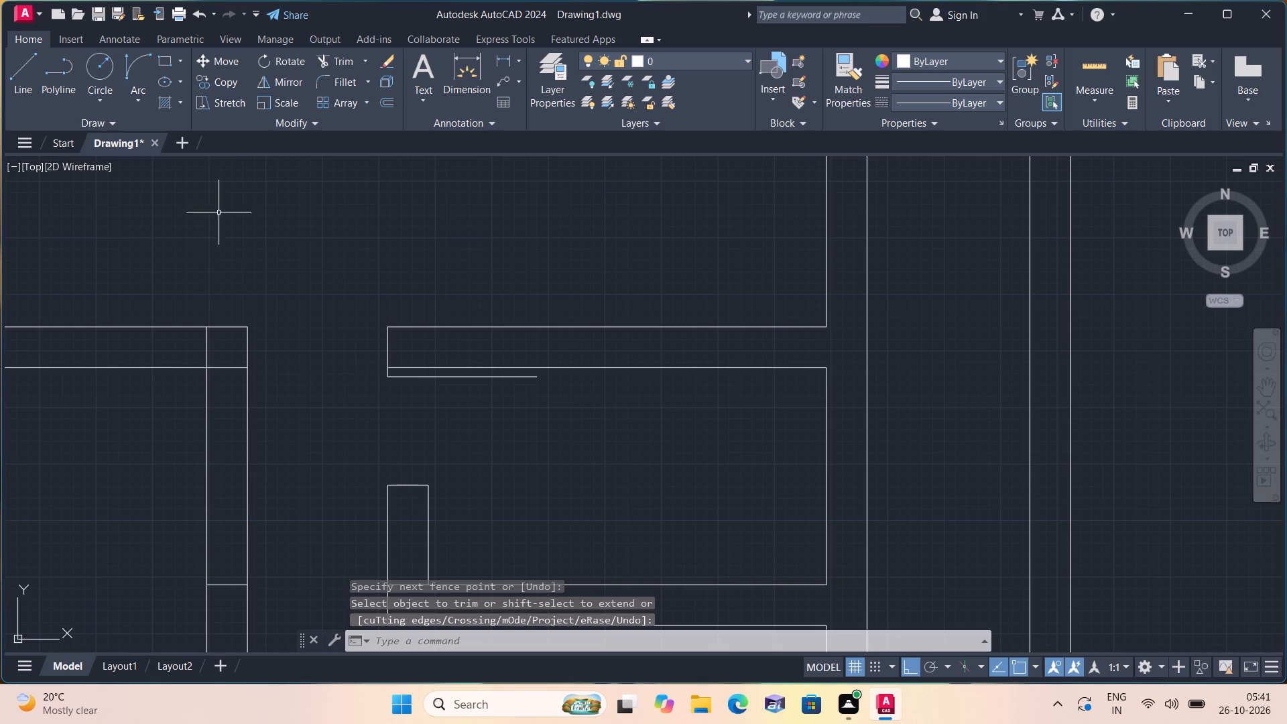
Draw the door swing as a Start, End, Direction arc from the leaf's free end to the lower jamb's inner corner.
left_click(135, 102)
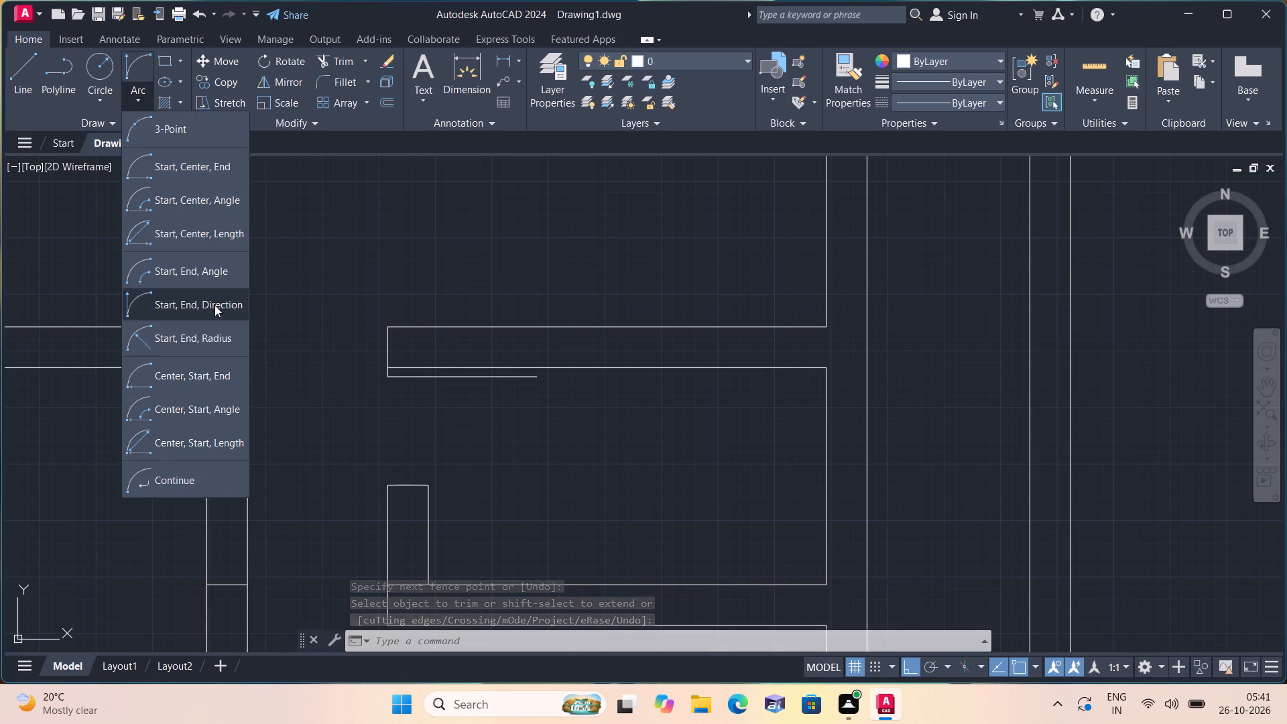
left_click(216, 306)
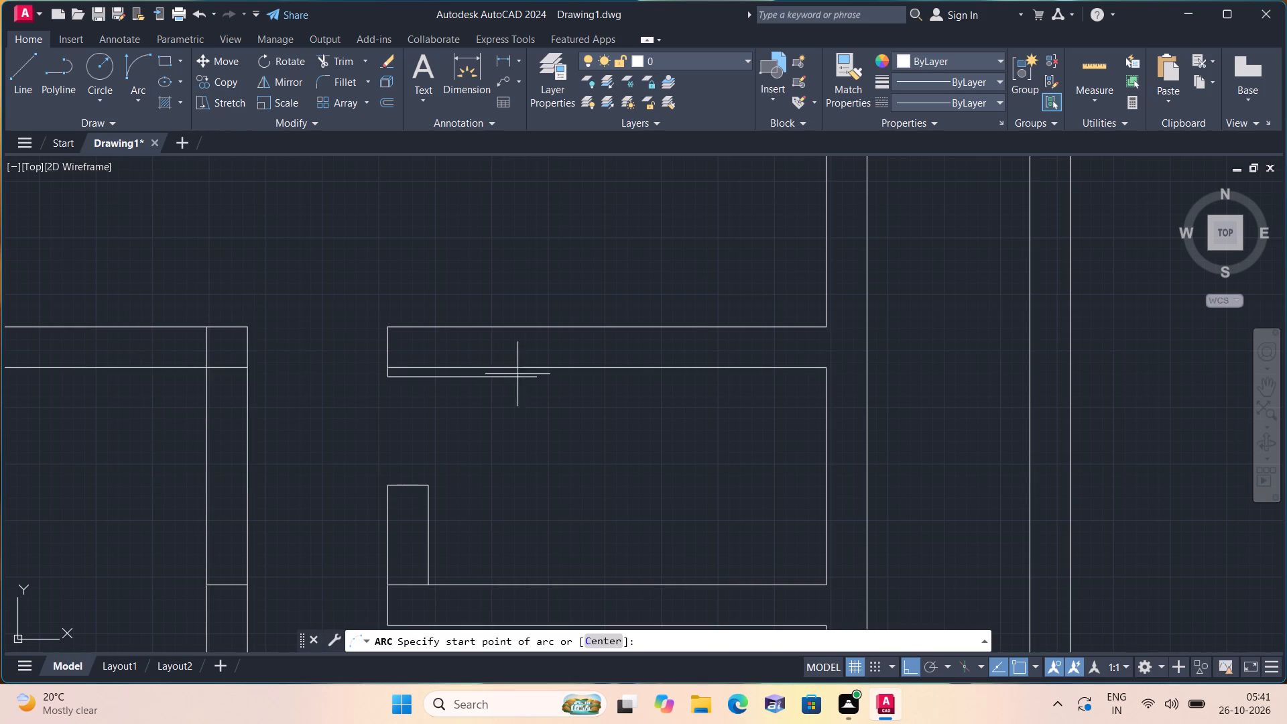
left_click(536, 376)
left_click(426, 482)
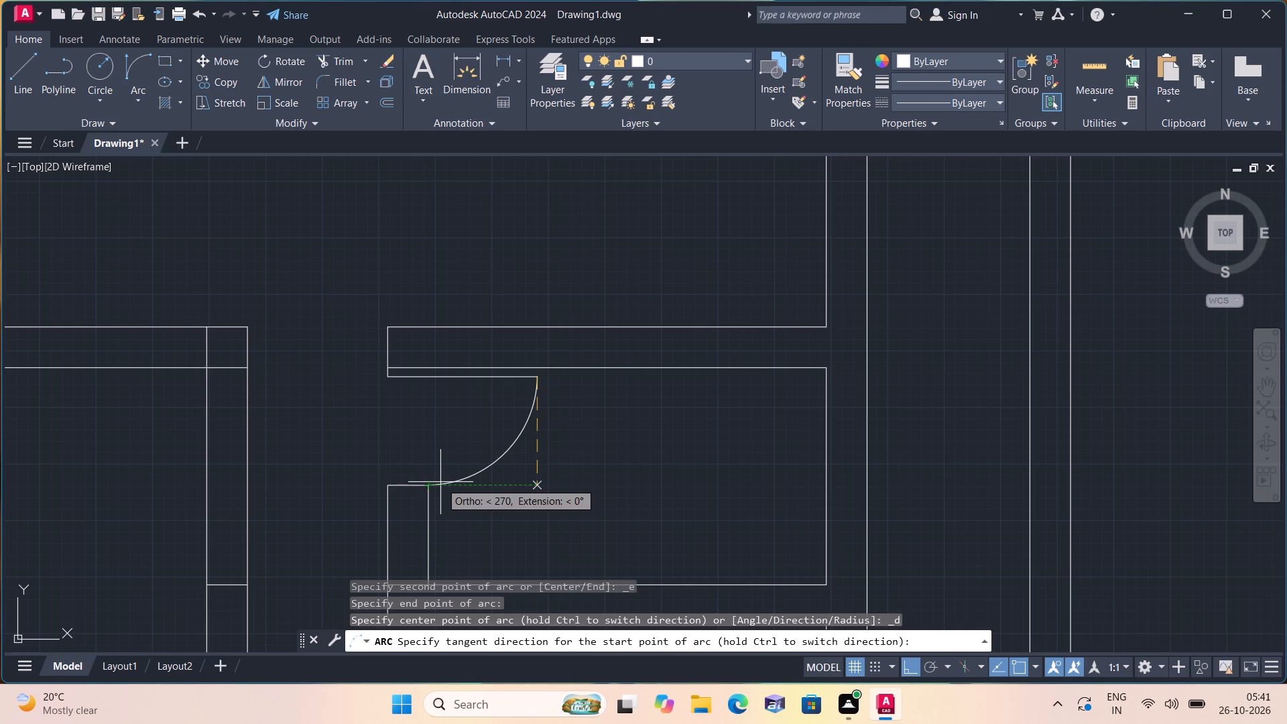
left_click(440, 482)
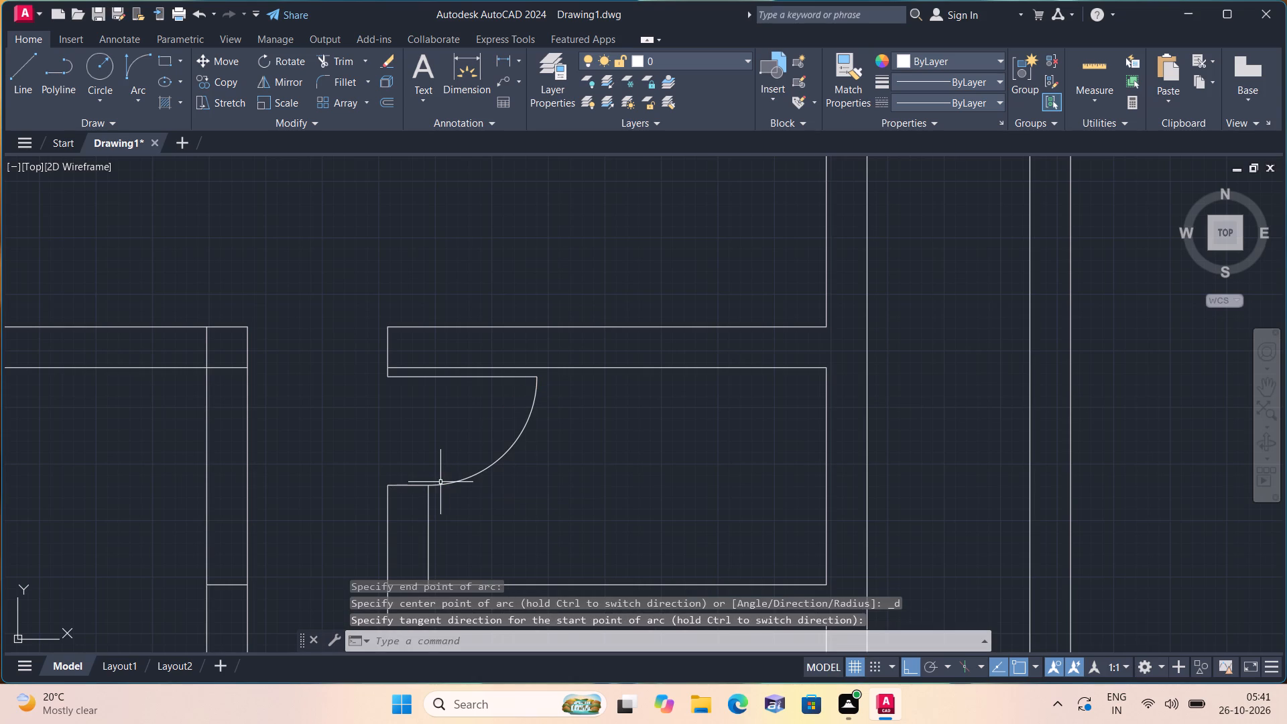
Draw a connected line from the small room's lower partition at its passage-side end: 2" into the passage, 9" down, and 2' down as door leaf.
scroll(446, 485, "down", 1)
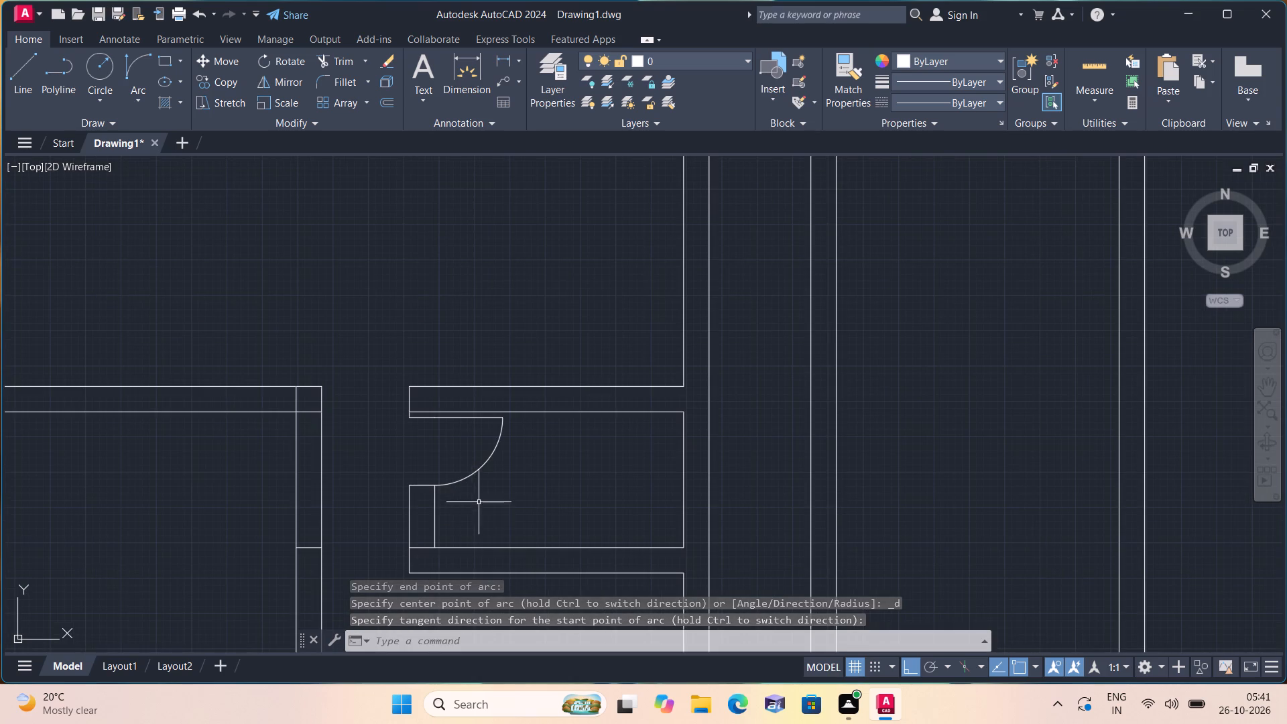
middle_click_drag(494, 494, 483, 362)
scroll(494, 494, "down", 1)
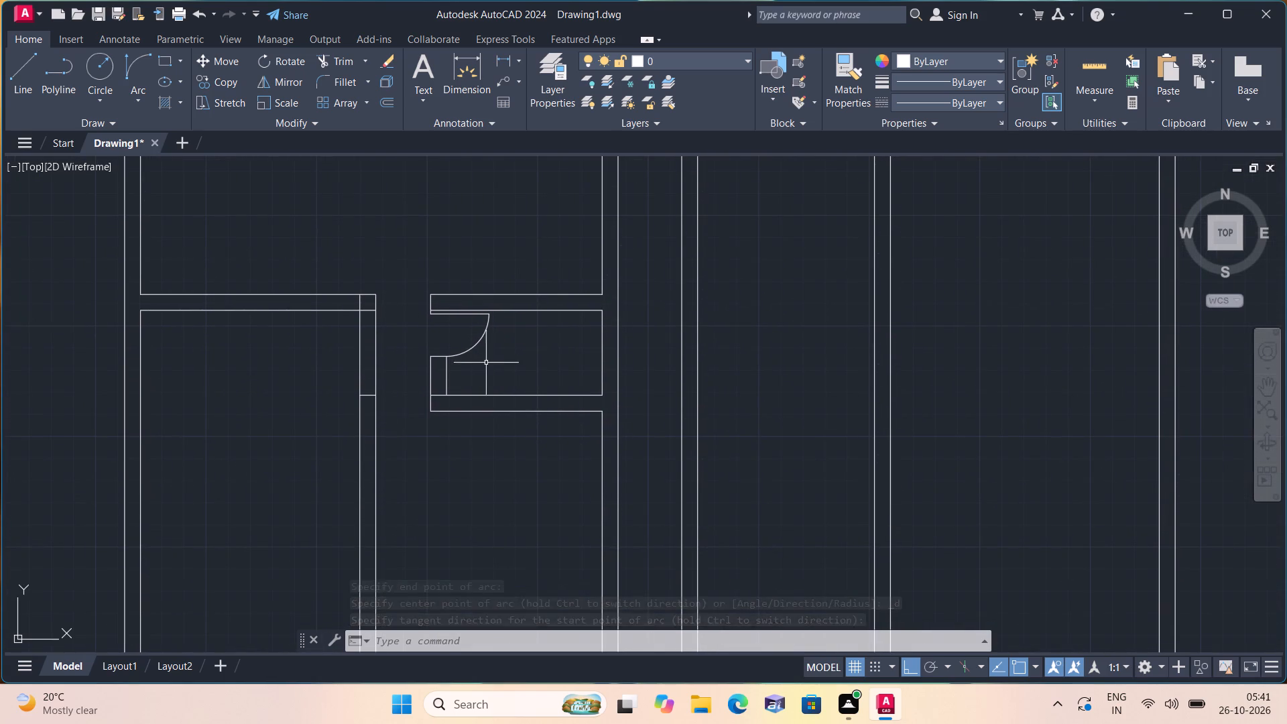
type("l")
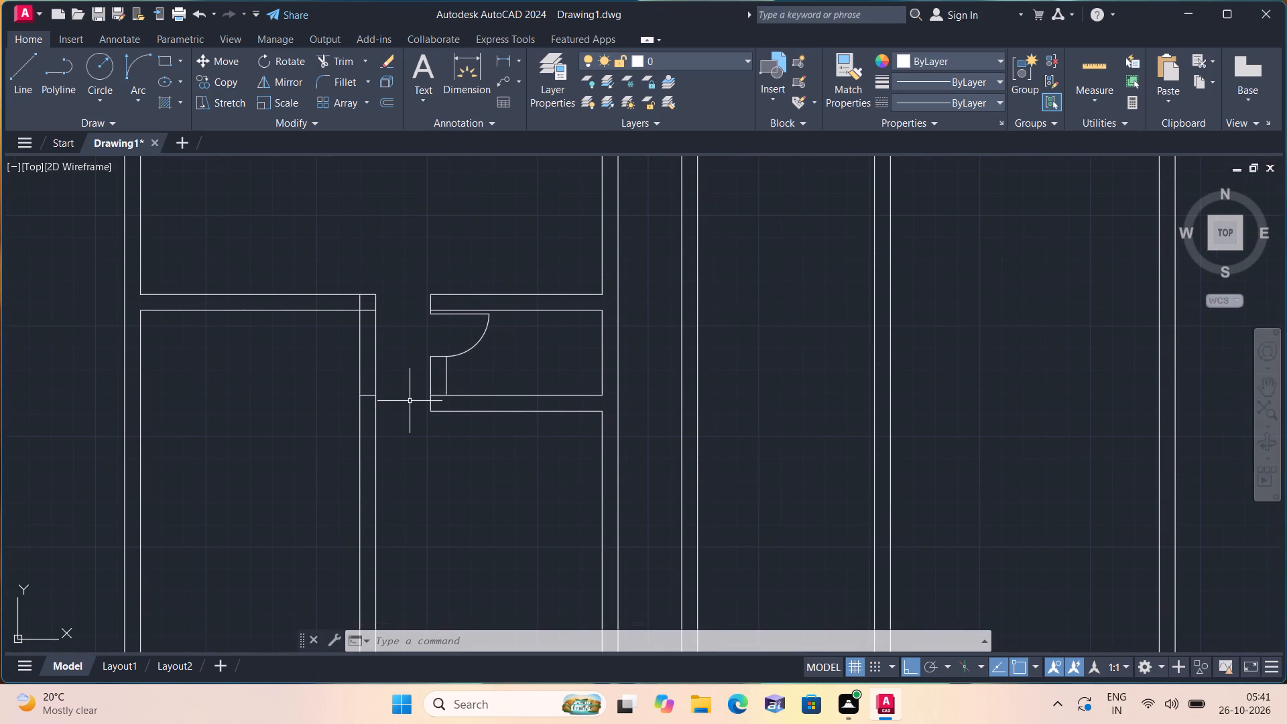
key("space")
scroll(414, 400, "up", 3)
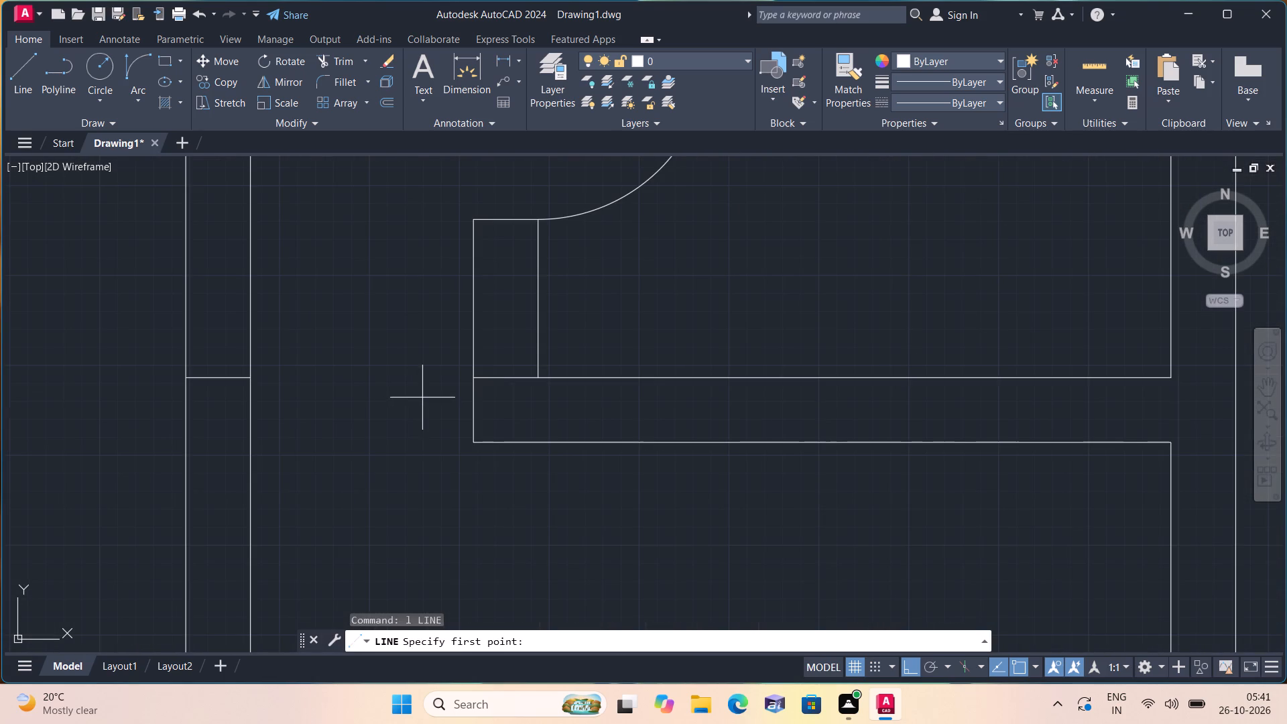
left_click(475, 379)
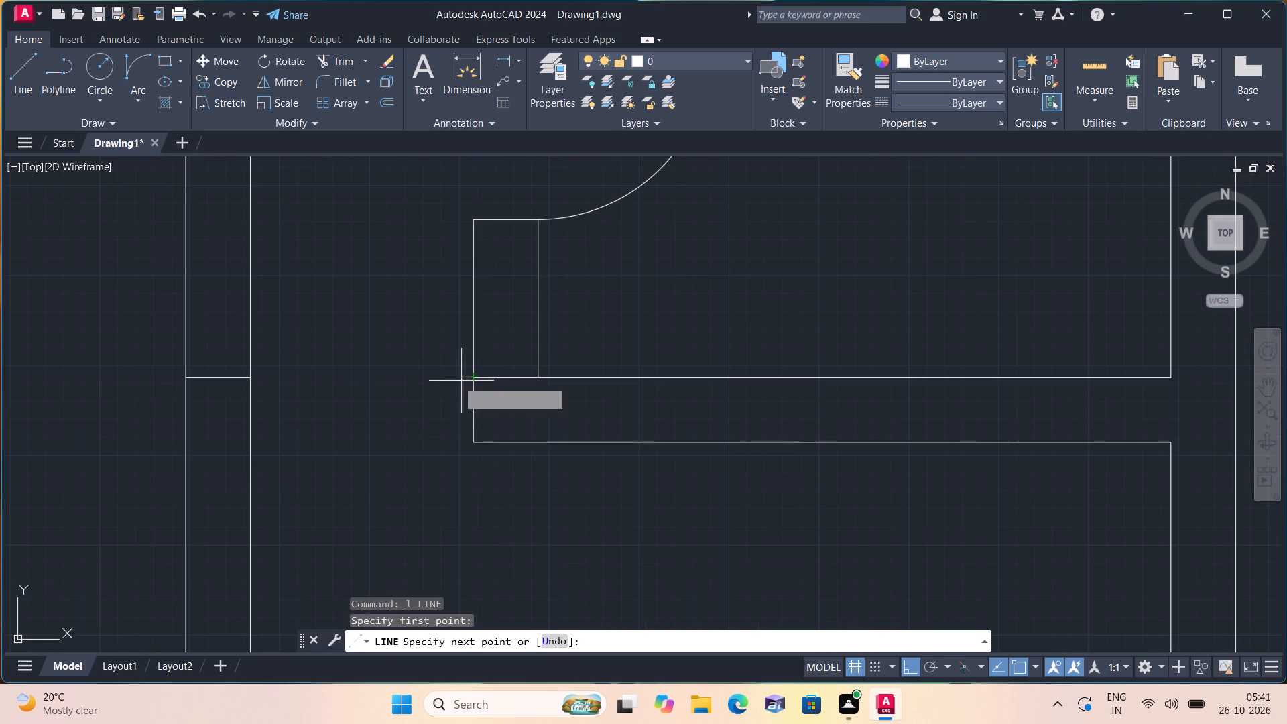
key("2")
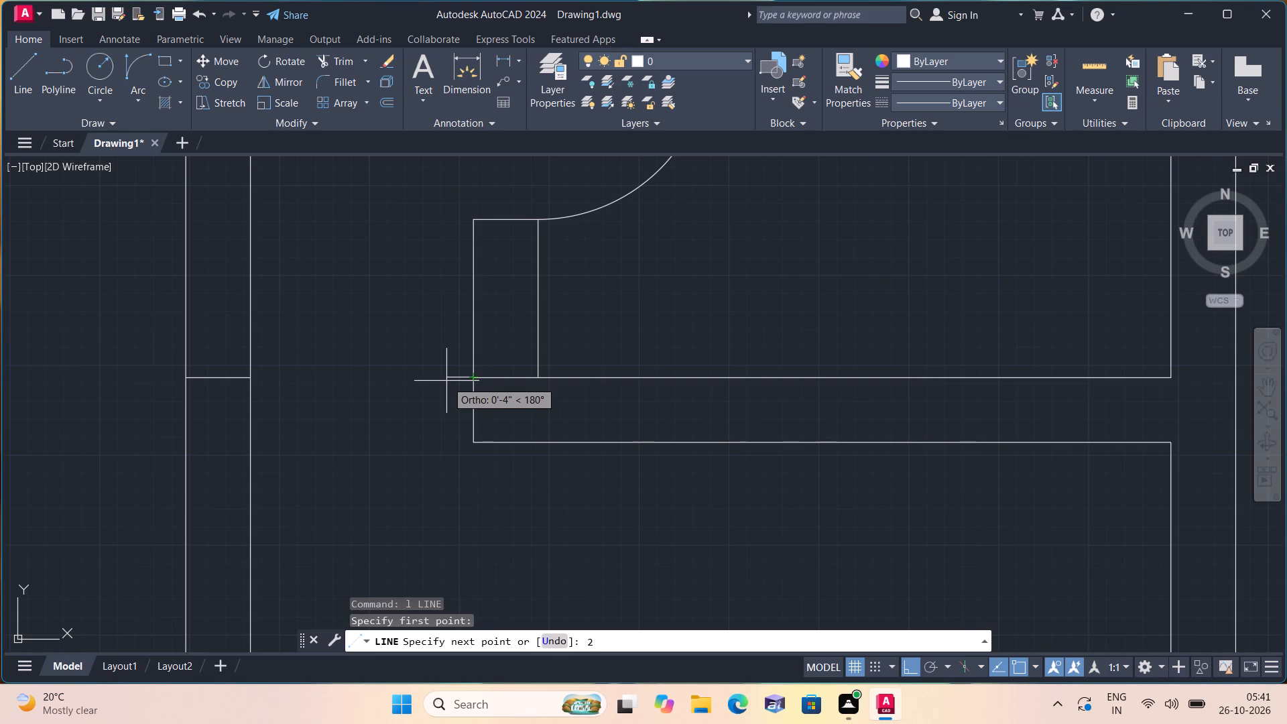
key("shift+quotedbl")
key("space")
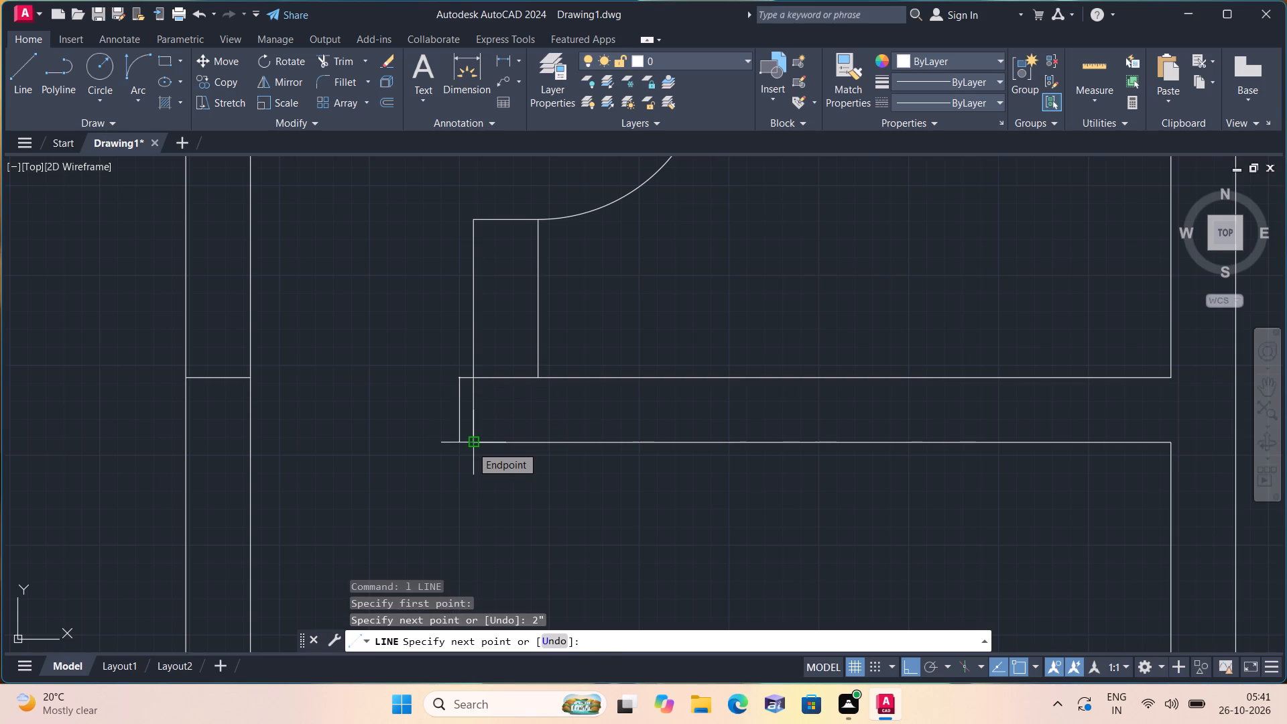
key("9")
key("shift+quotedbl")
key("space")
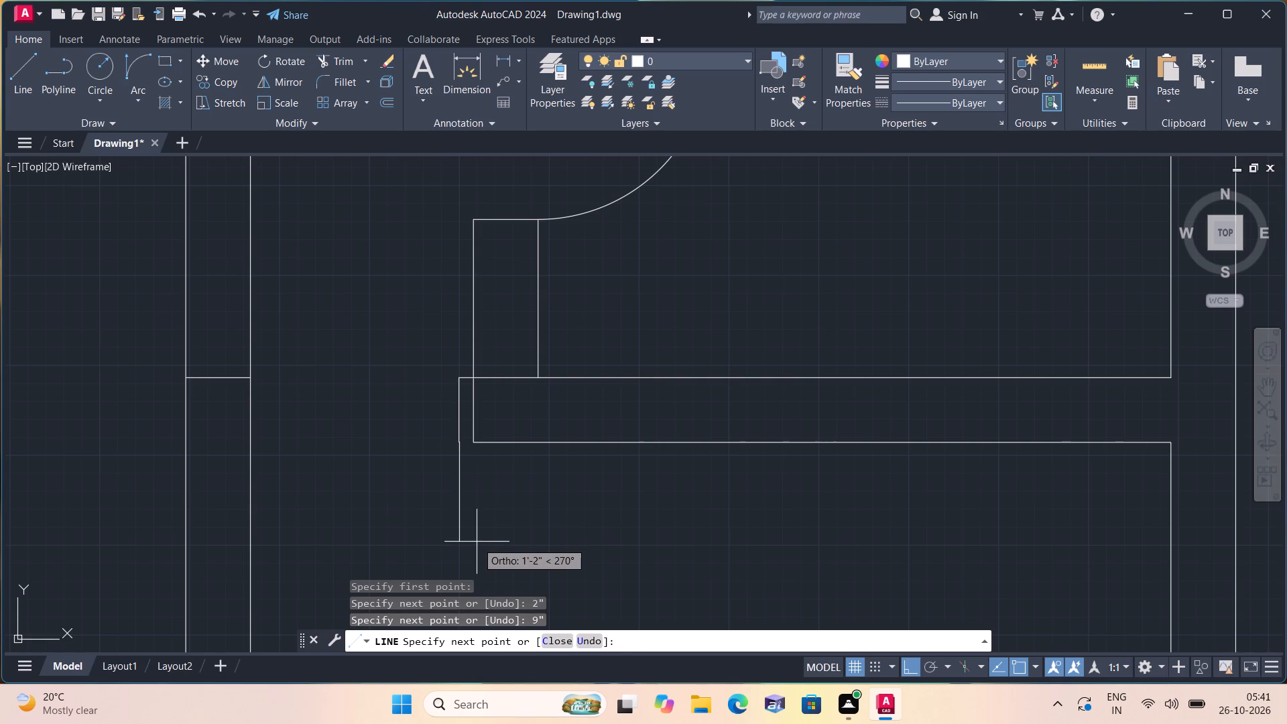
key("2")
key("apostrophe")
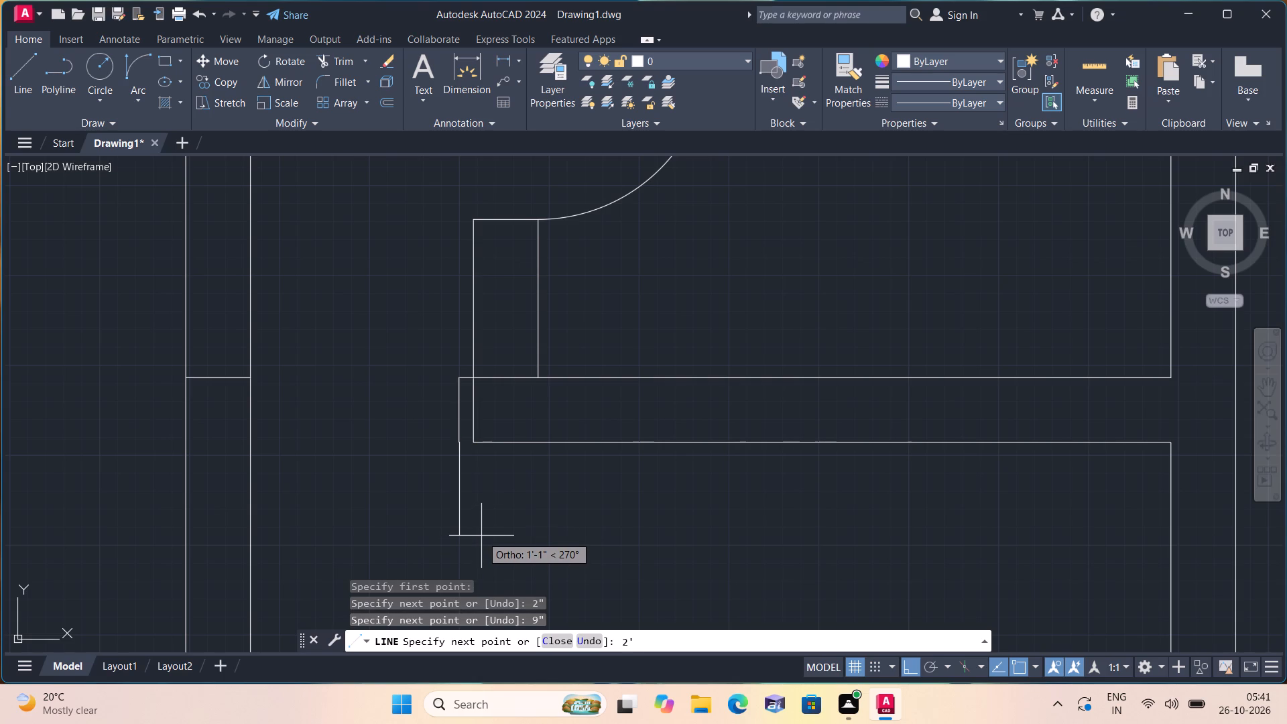
key("space")
key("Escape")
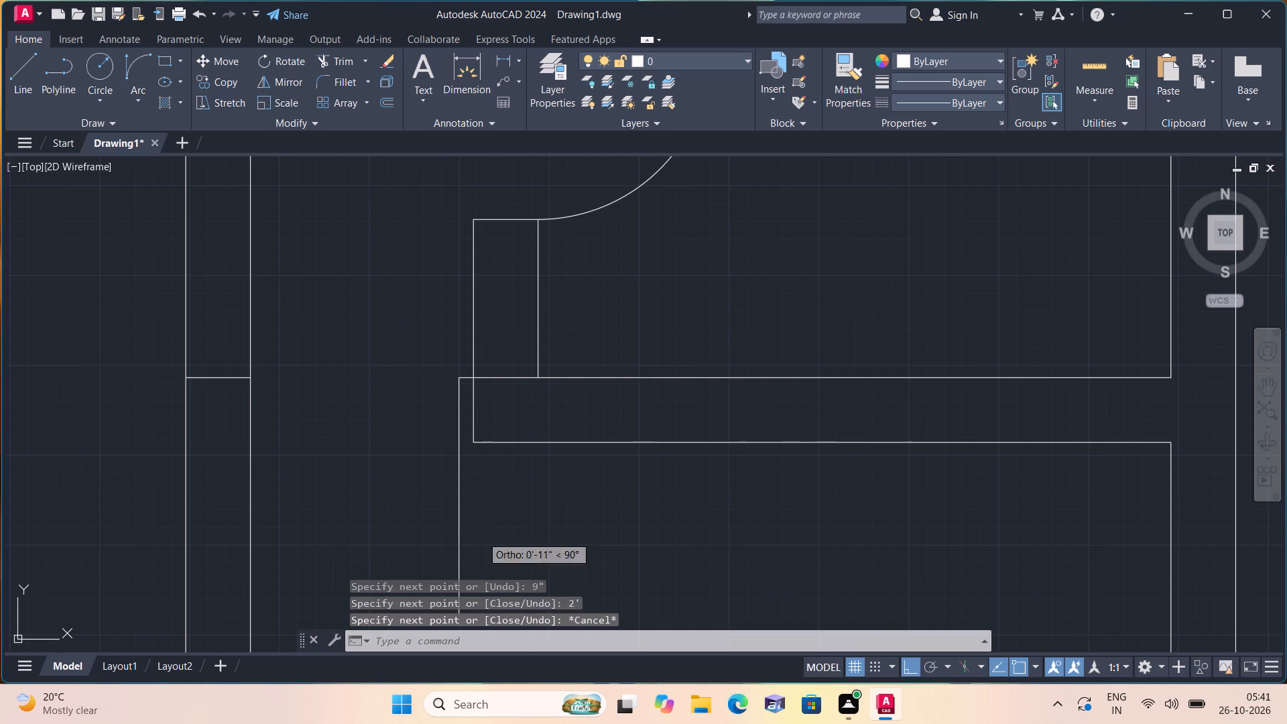
Draw a 2" jamb line into the passage from the opposite wall's face, level with the top of the new door jamb.
scroll(375, 447, "down", 1)
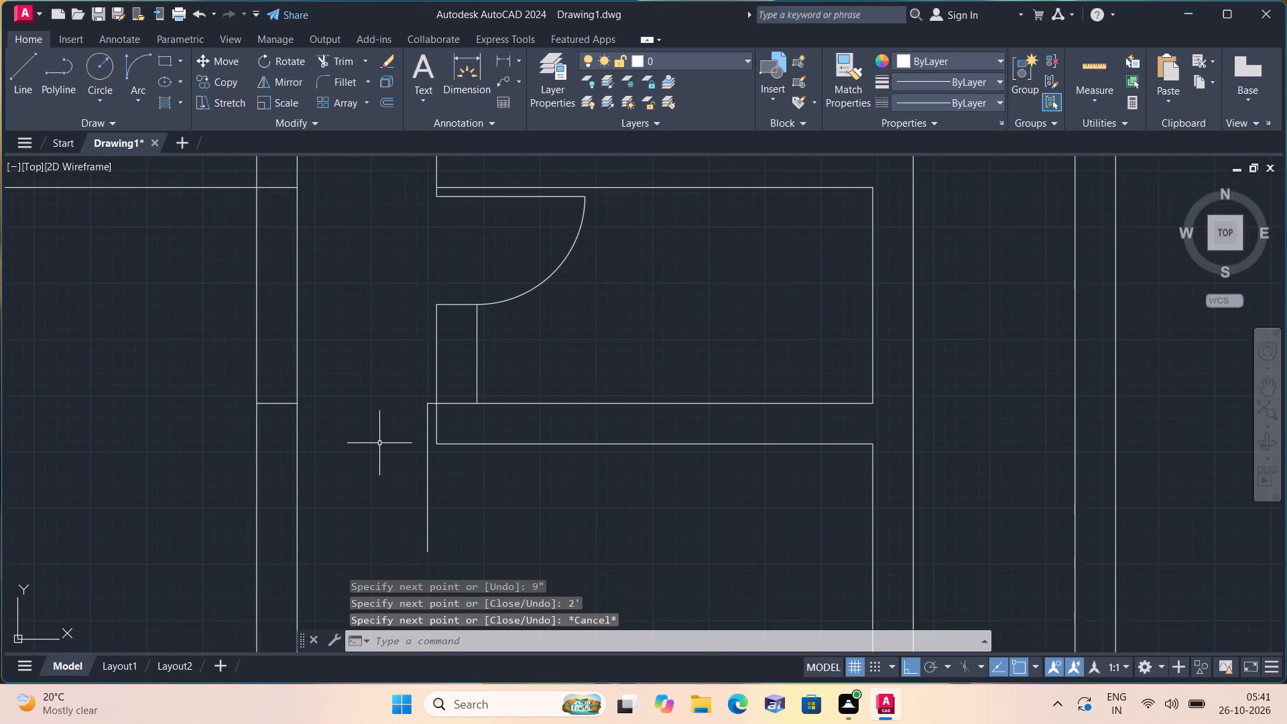
scroll(379, 443, "down", 2)
middle_click_drag(372, 434, 482, 448)
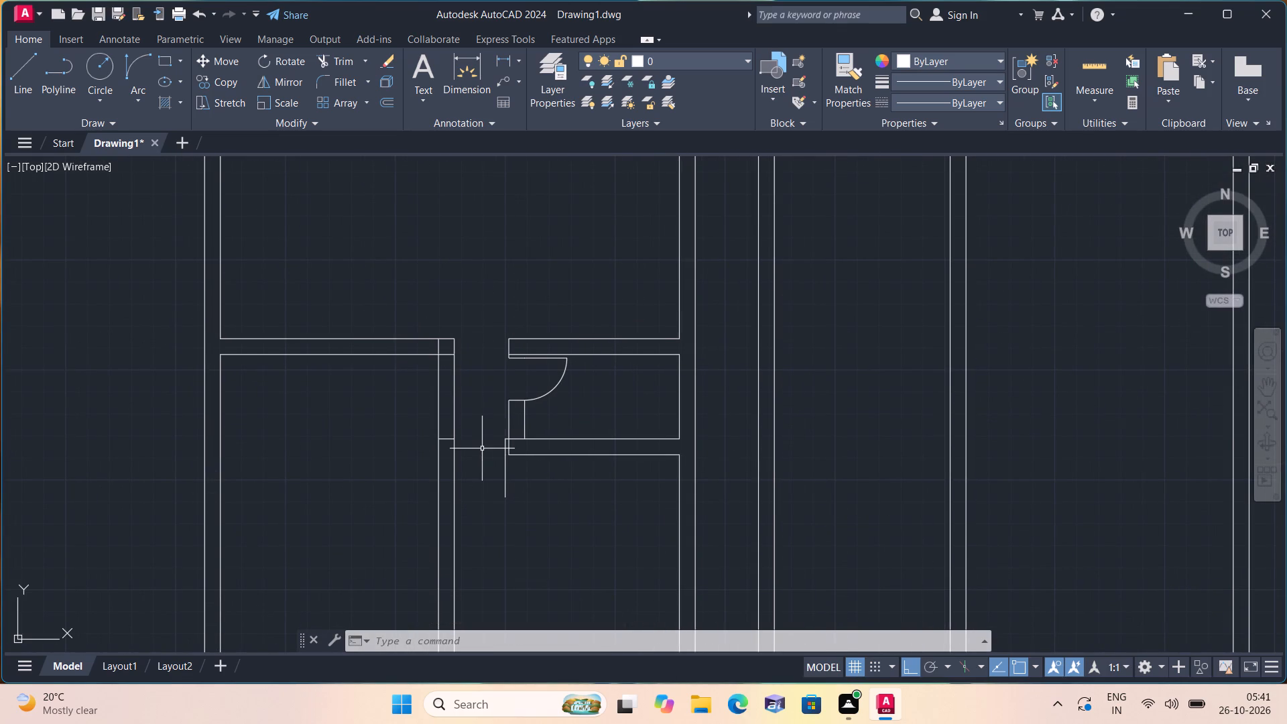
key("l")
key("space")
scroll(442, 442, "up", 2)
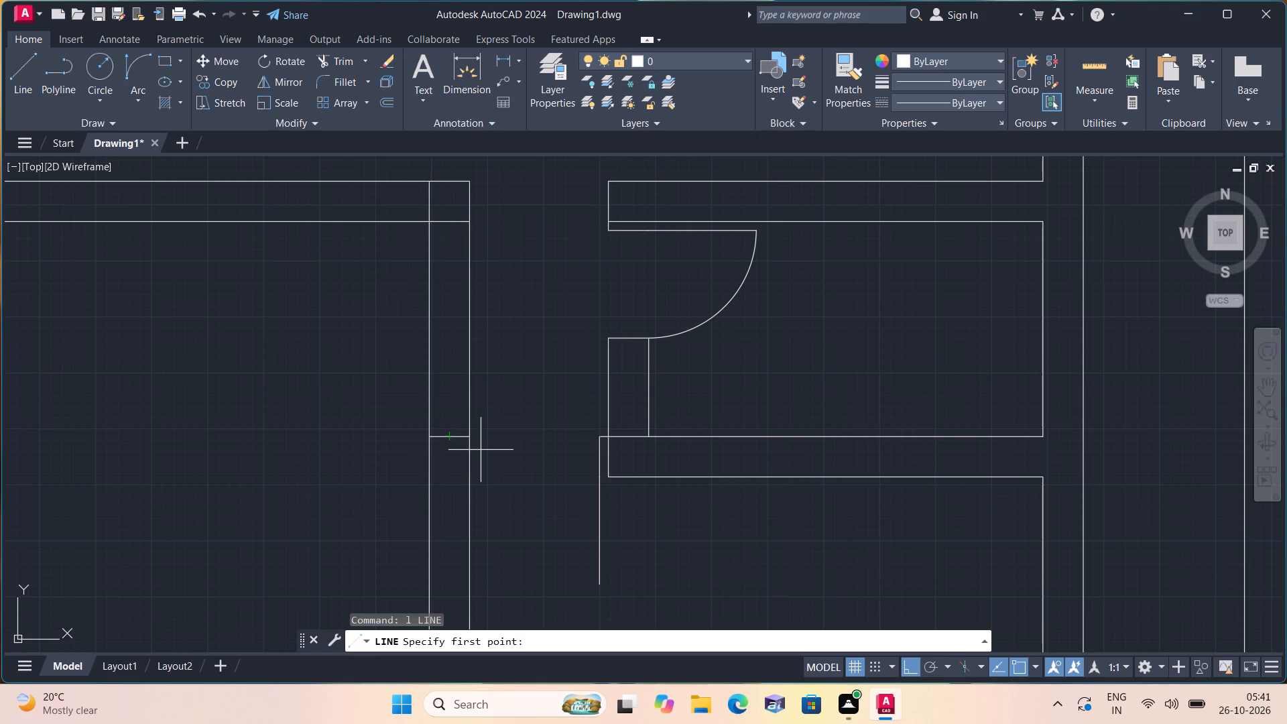
left_click(469, 438)
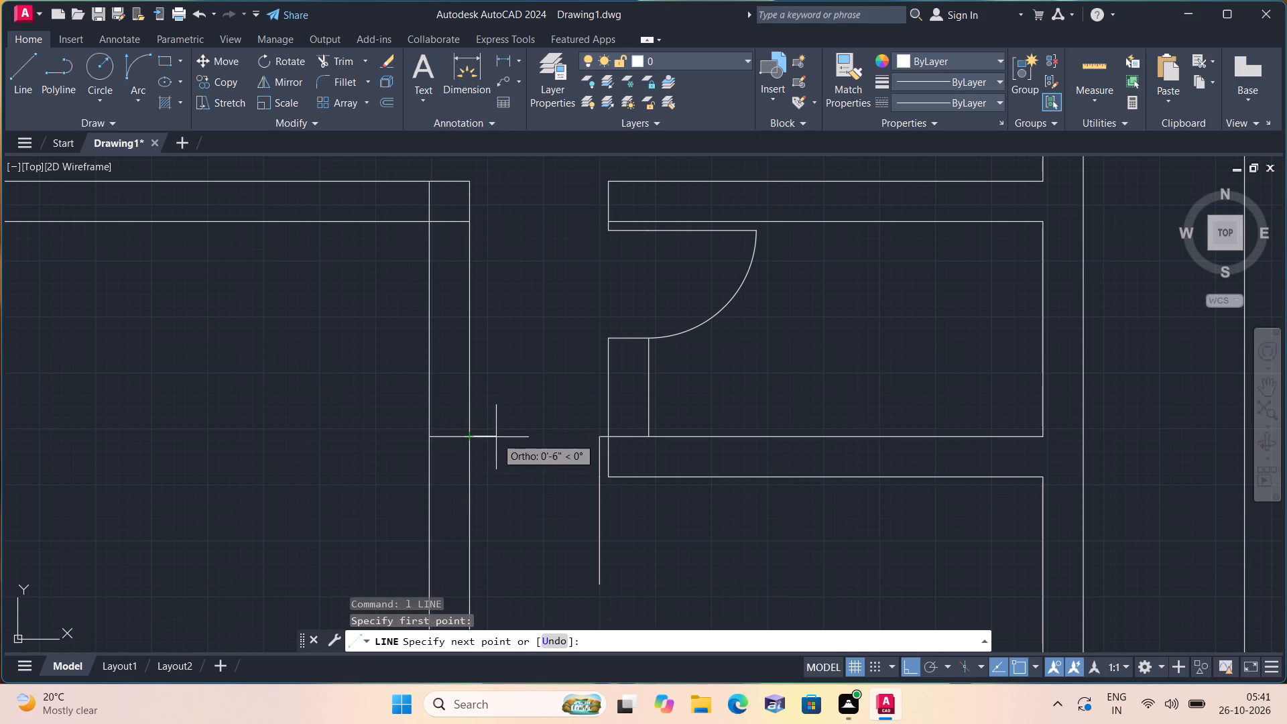
key("2")
key("shift+quotedbl")
key("space")
key("space")
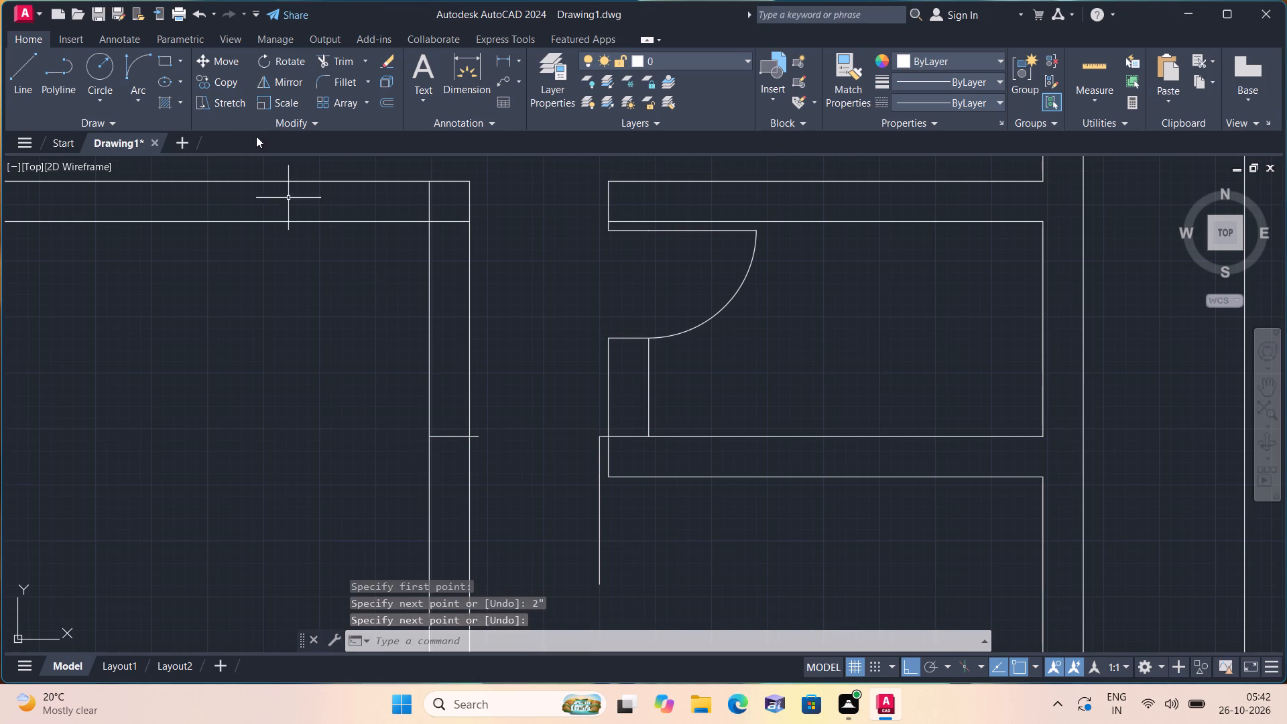
Draw the passage door swing as a Start, End, Direction arc from the leaf's lower end to the opposite 2" jamb's tip.
left_click(139, 103)
left_click(202, 298)
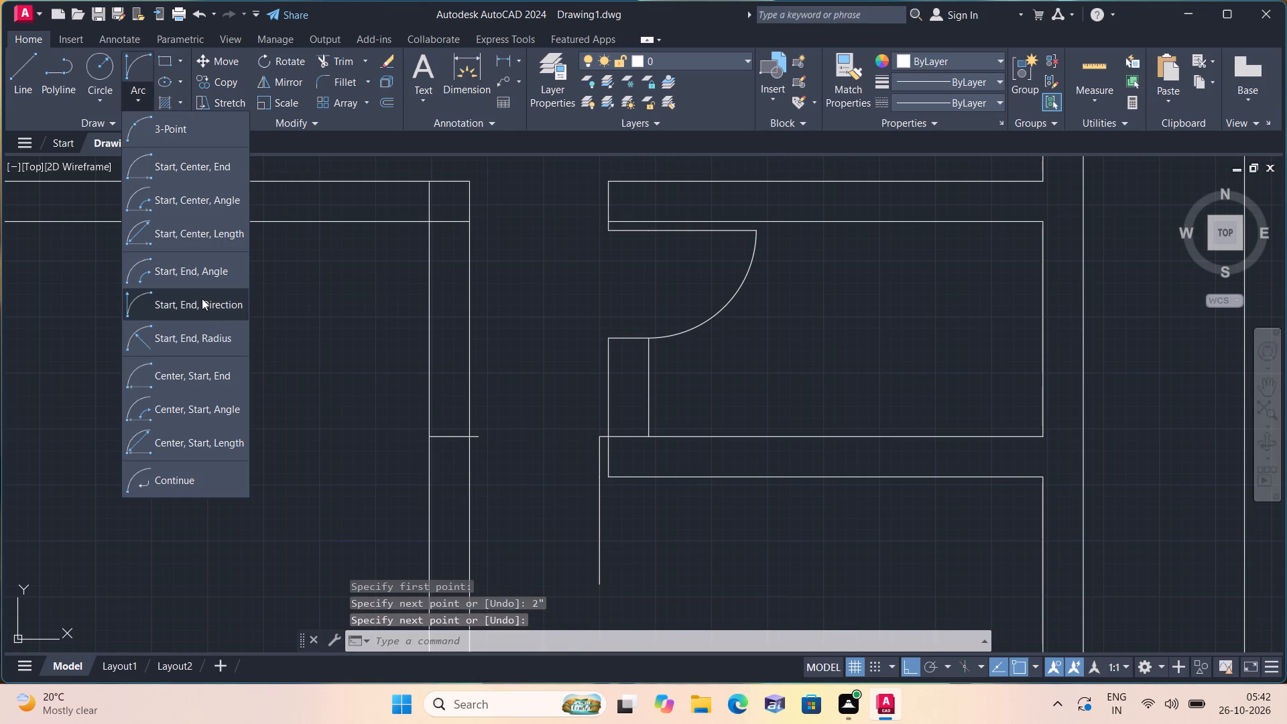
left_click(595, 582)
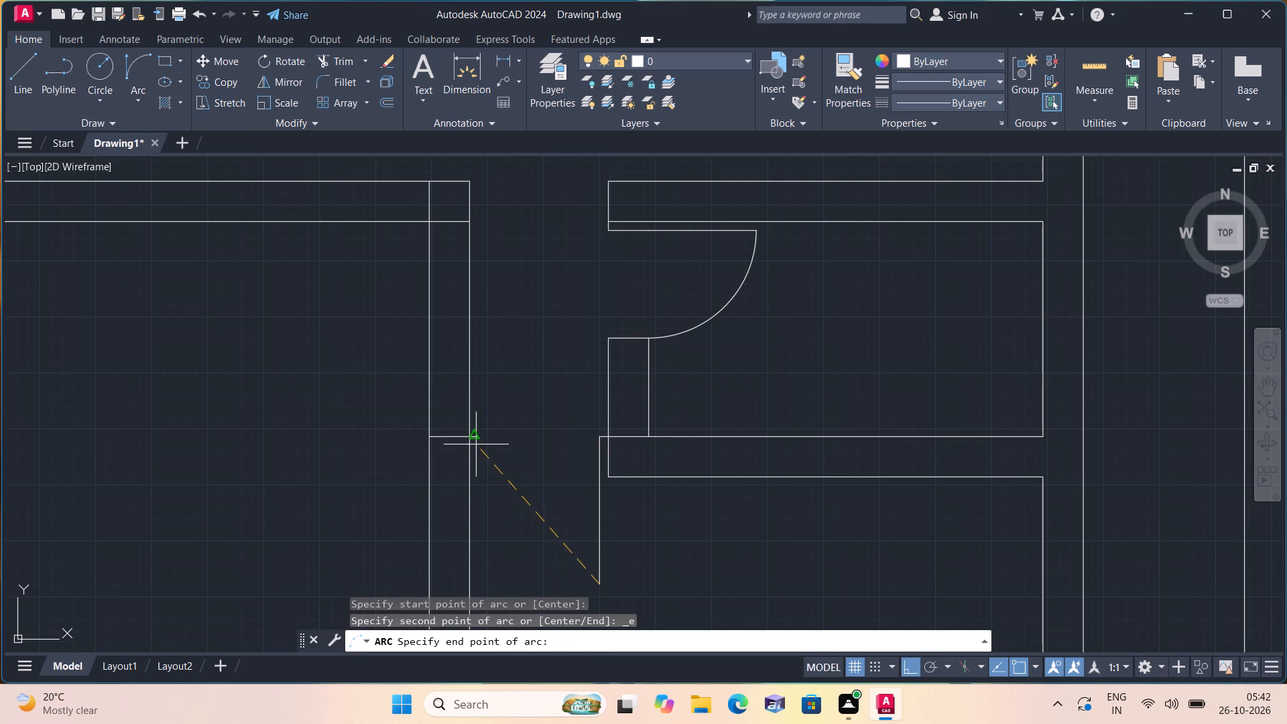
left_click(479, 438)
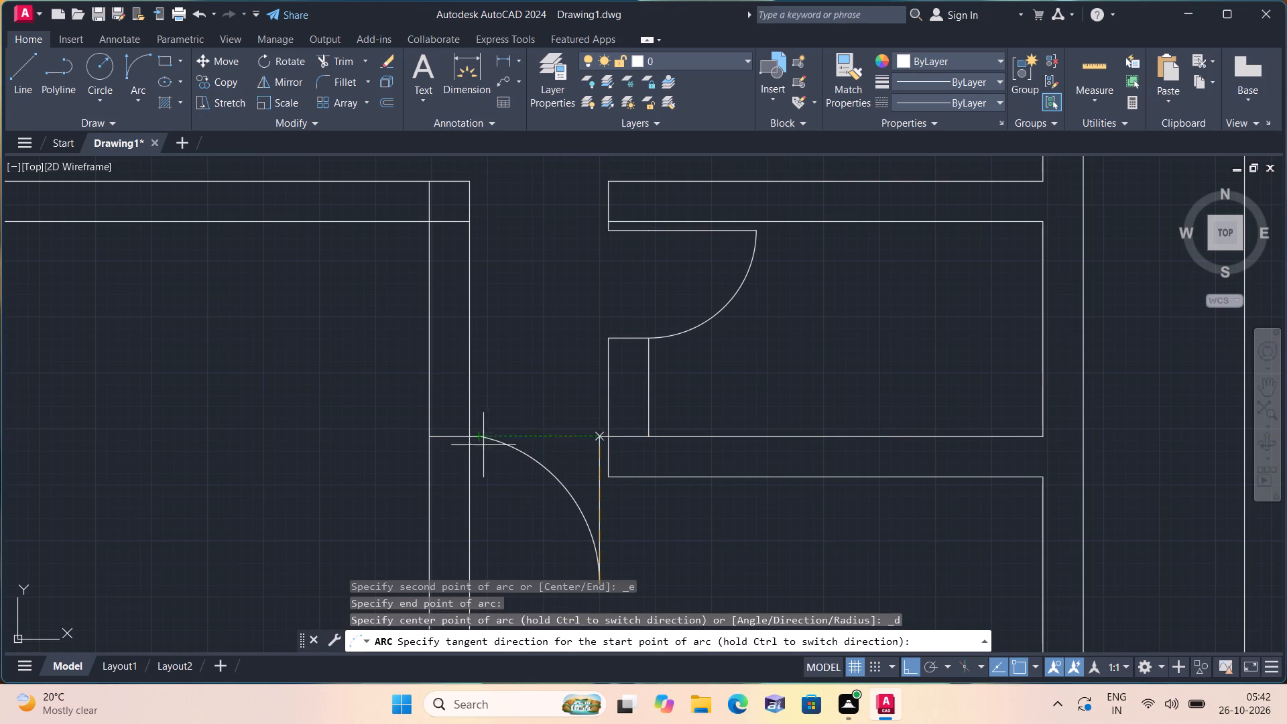
left_click(511, 540)
Draw a vertical line midway inside the passage's left wall, from the short cross line up to the horizontal wall's lower face.
scroll(511, 540, "down", 1)
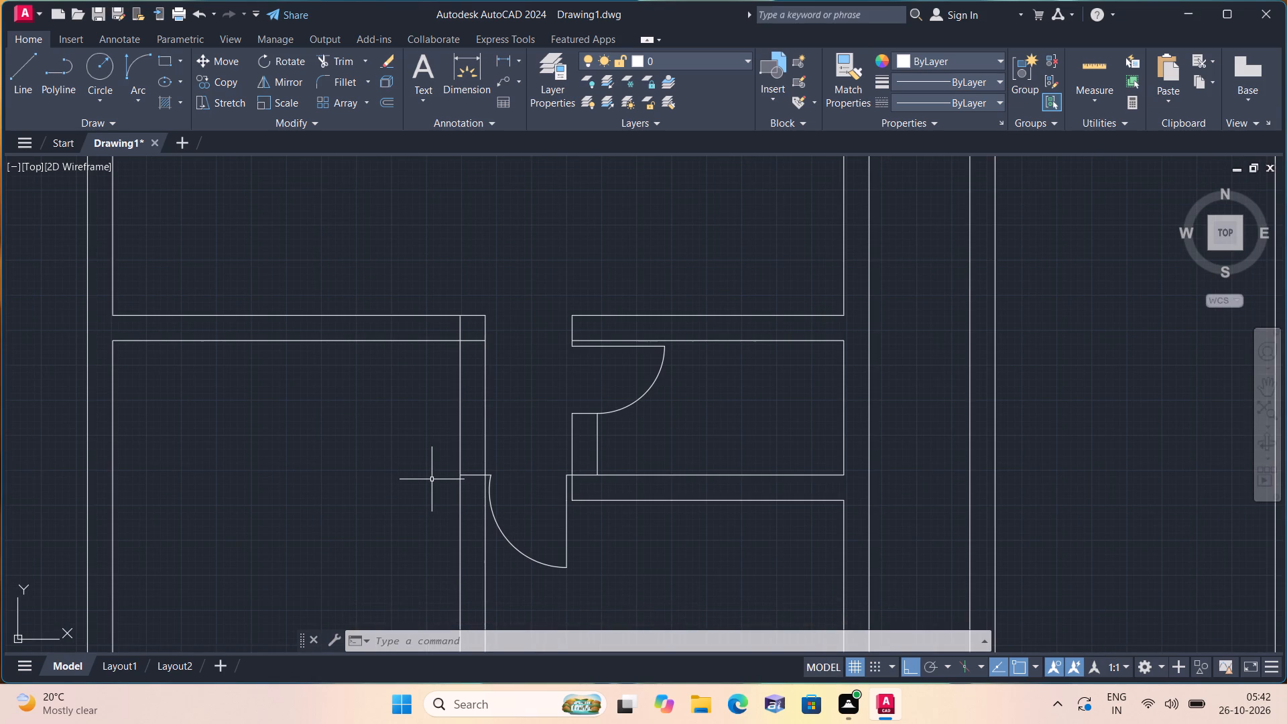
key("l")
key("space")
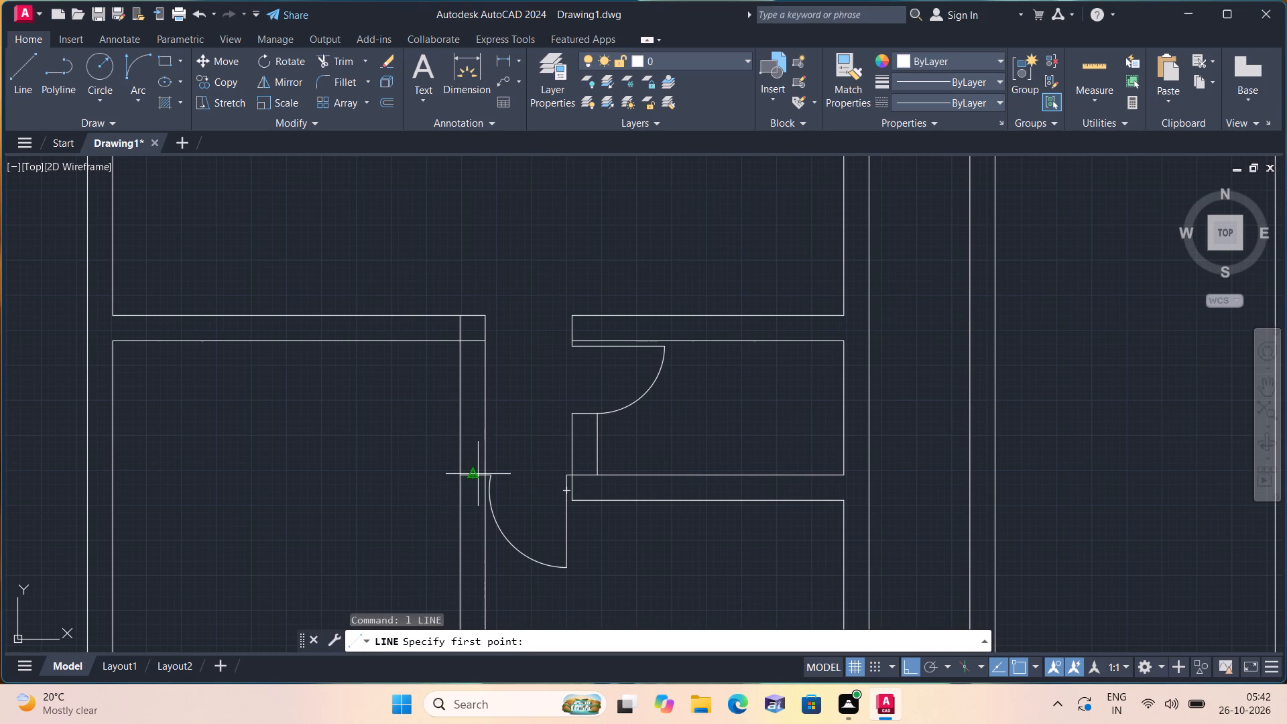
scroll(469, 474, "up", 2)
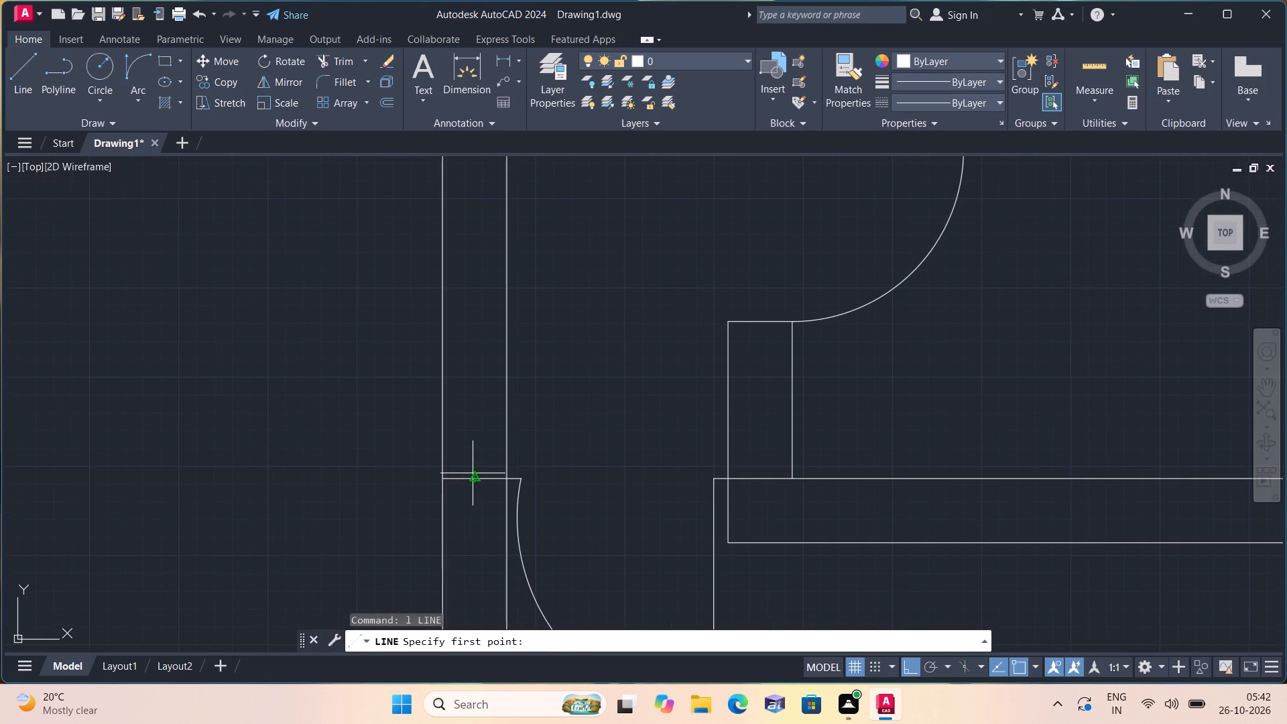
left_click(473, 473)
scroll(469, 452, "down", 2)
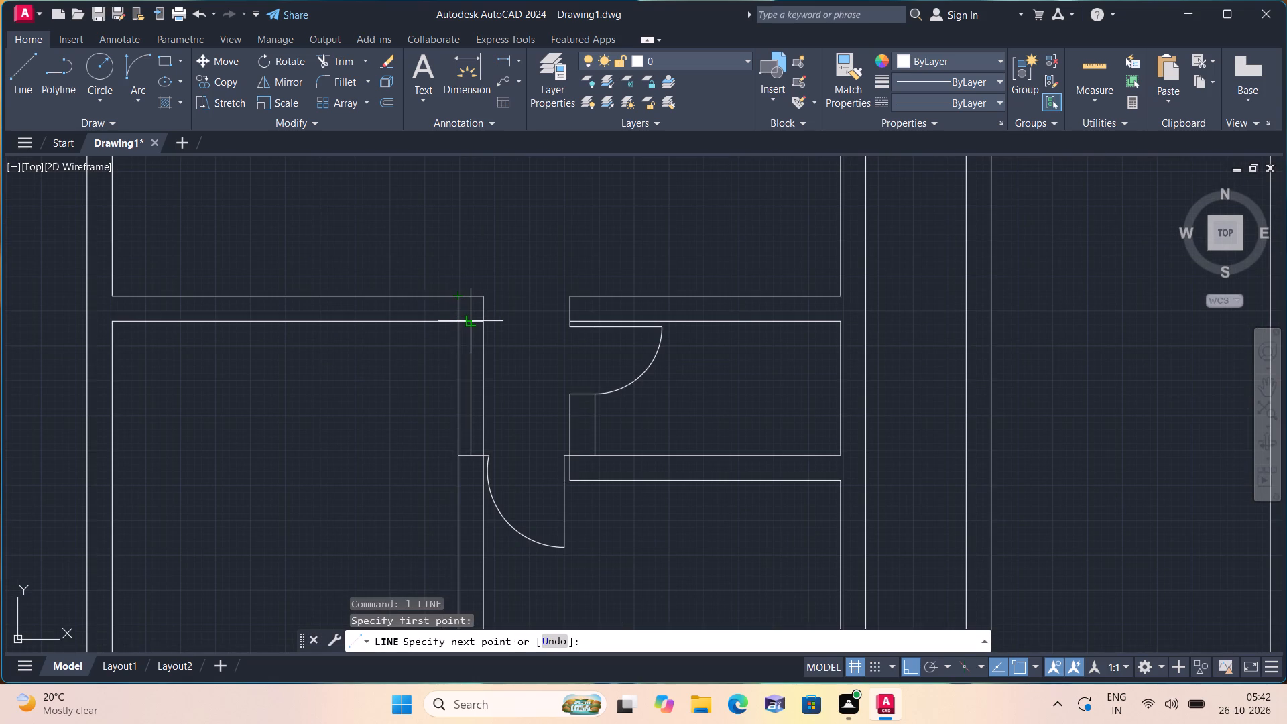
left_click(470, 320)
key("space")
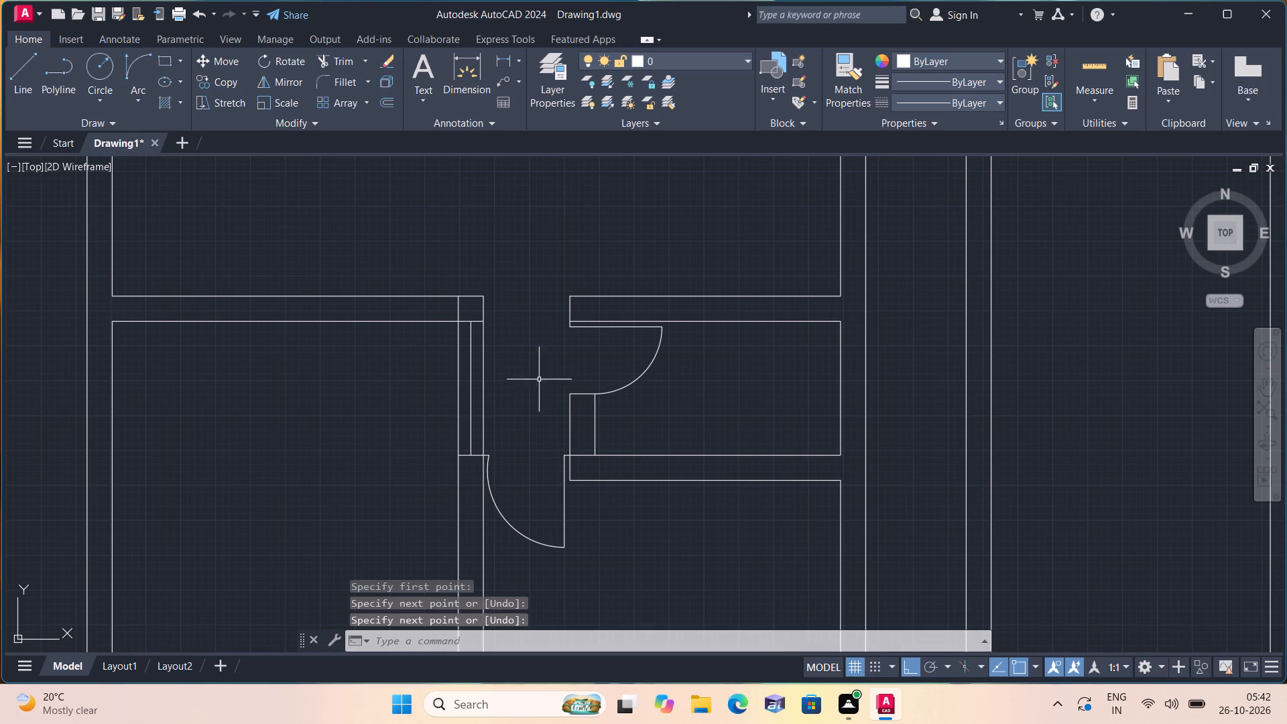
Mirror the passage door's leaf and swing arc about a vertical line in the room left of the passage, erasing the source objects.
scroll(581, 534, "up", 1)
left_click(581, 534)
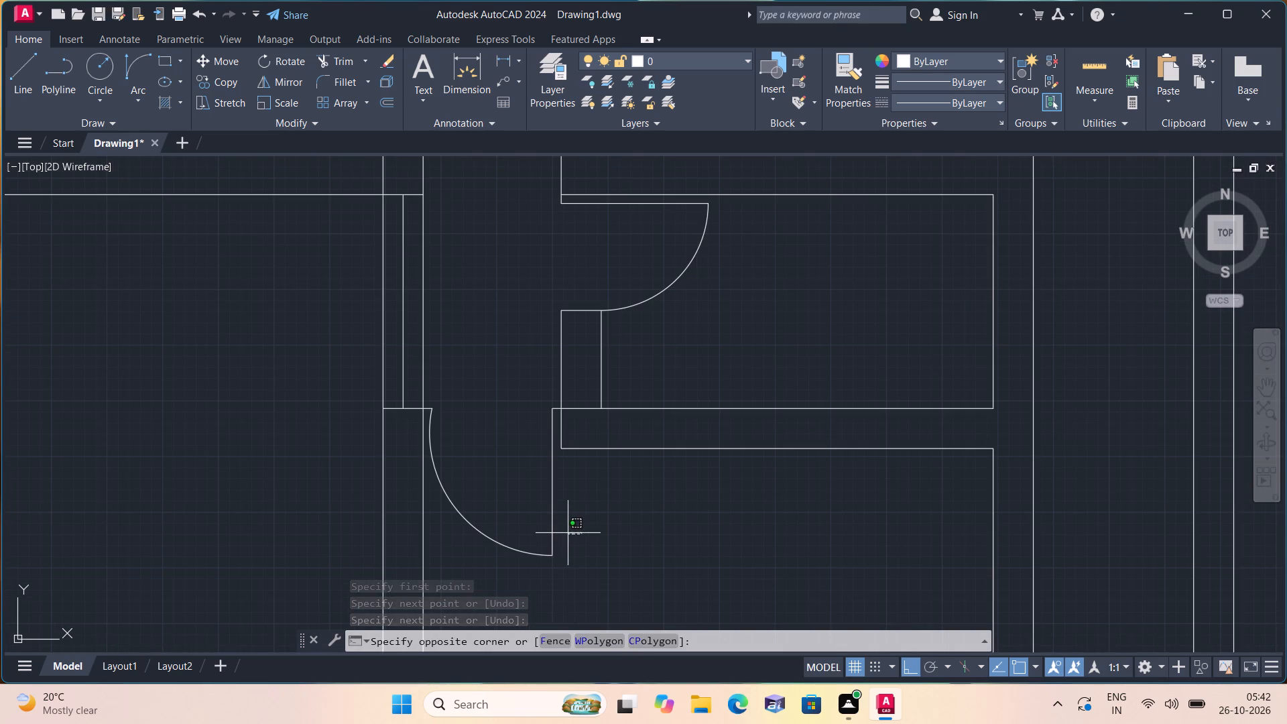
left_click(490, 542)
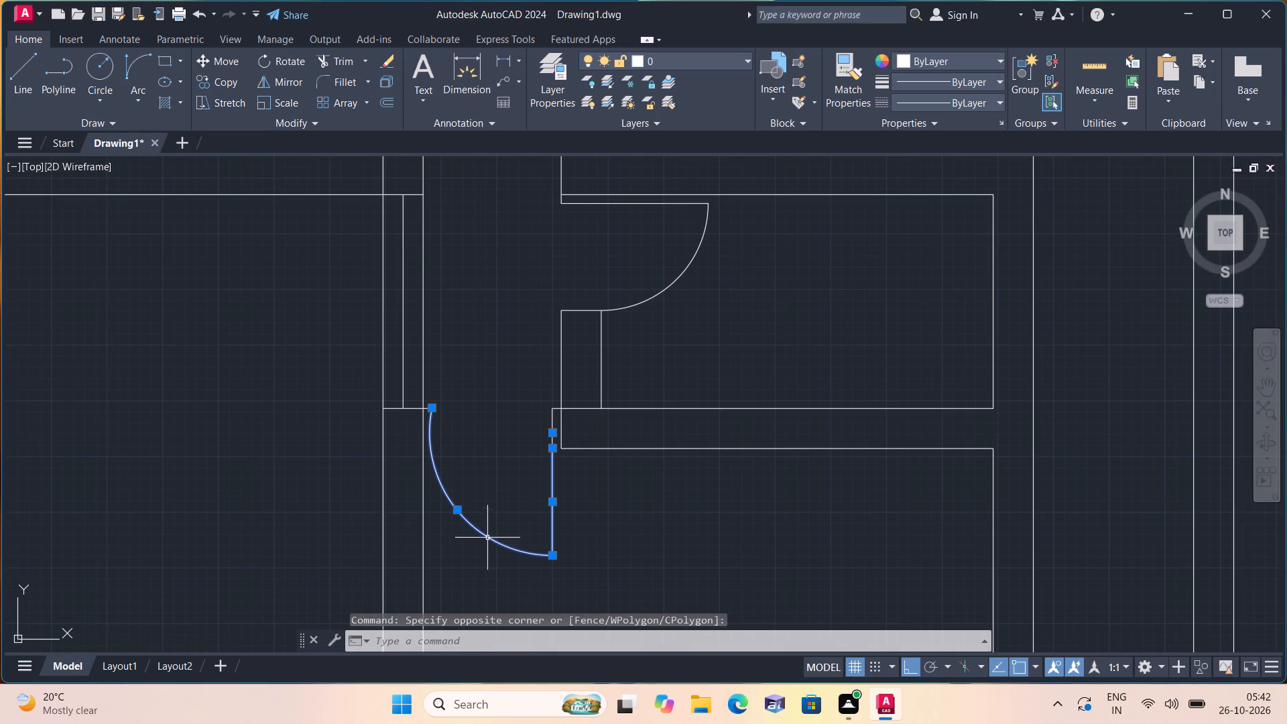
left_click(294, 78)
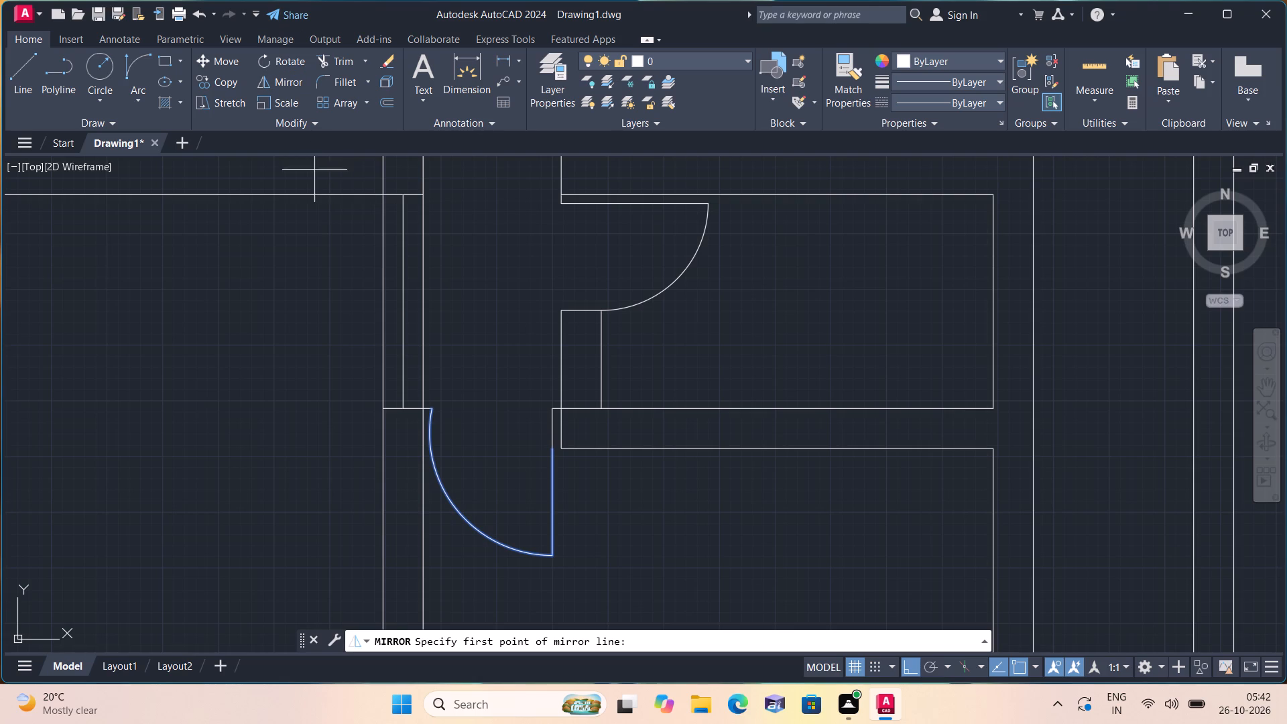
left_click(332, 433)
left_click(336, 355)
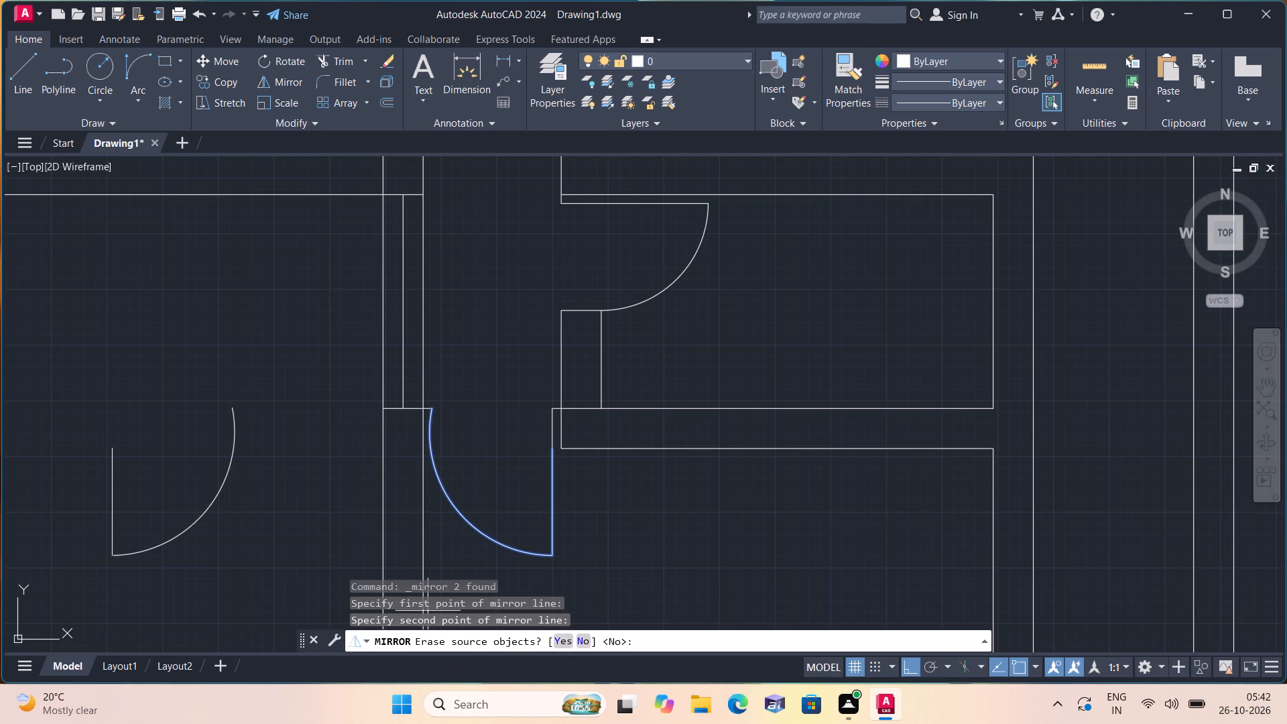
left_click(560, 640)
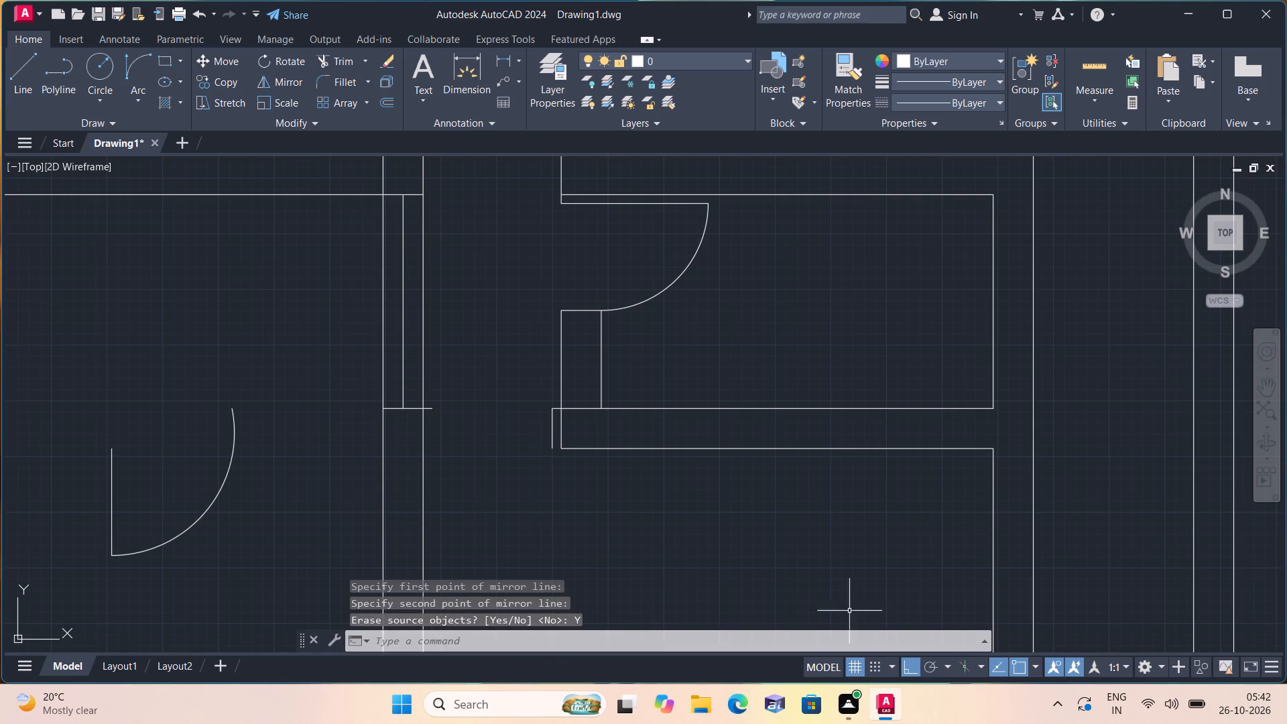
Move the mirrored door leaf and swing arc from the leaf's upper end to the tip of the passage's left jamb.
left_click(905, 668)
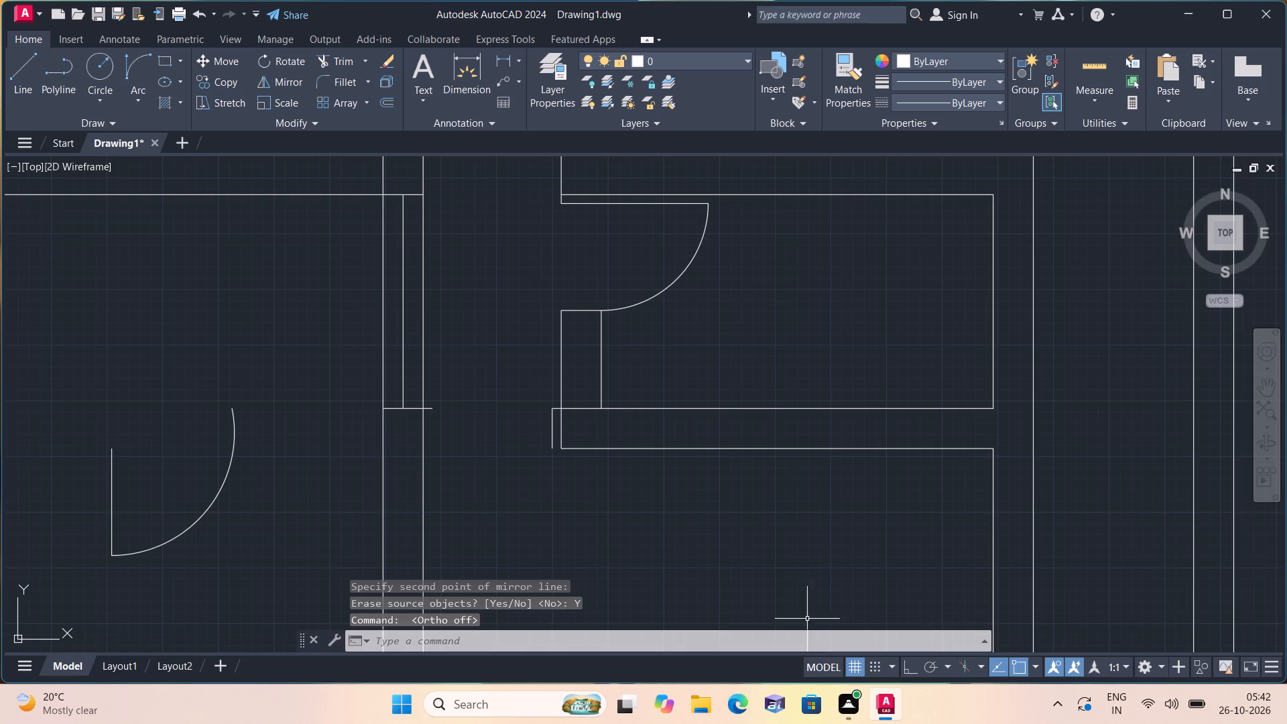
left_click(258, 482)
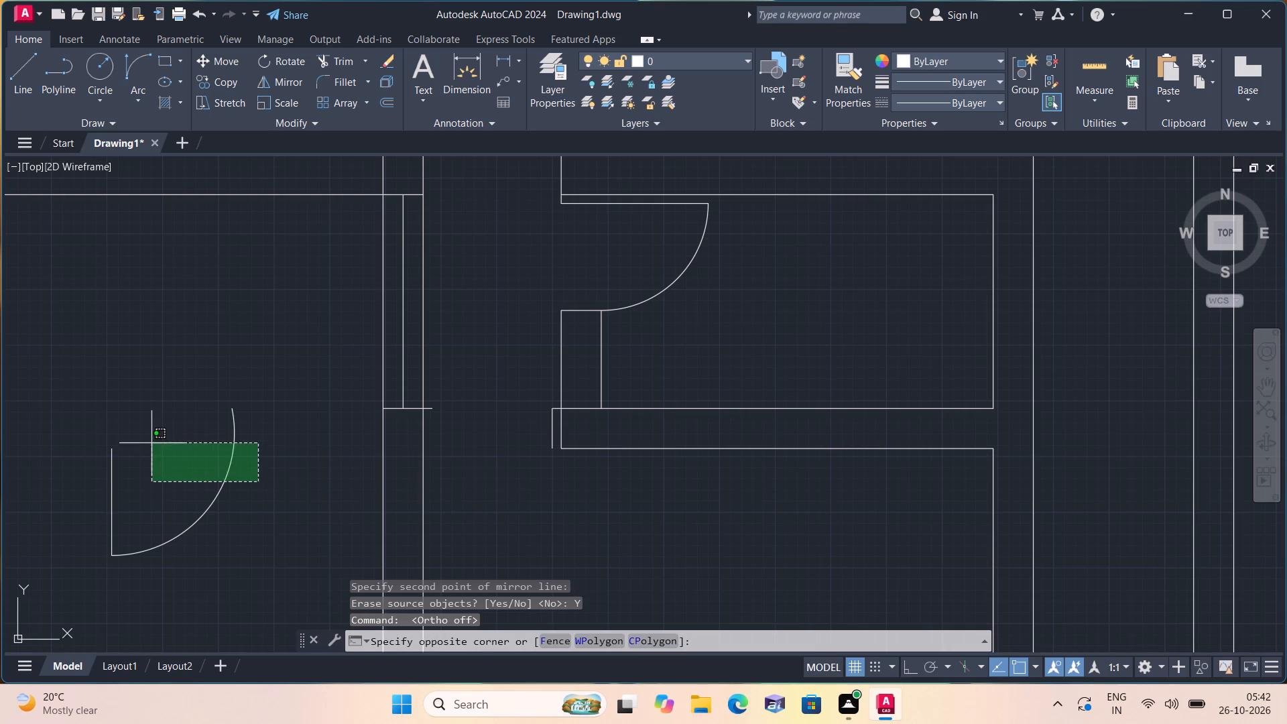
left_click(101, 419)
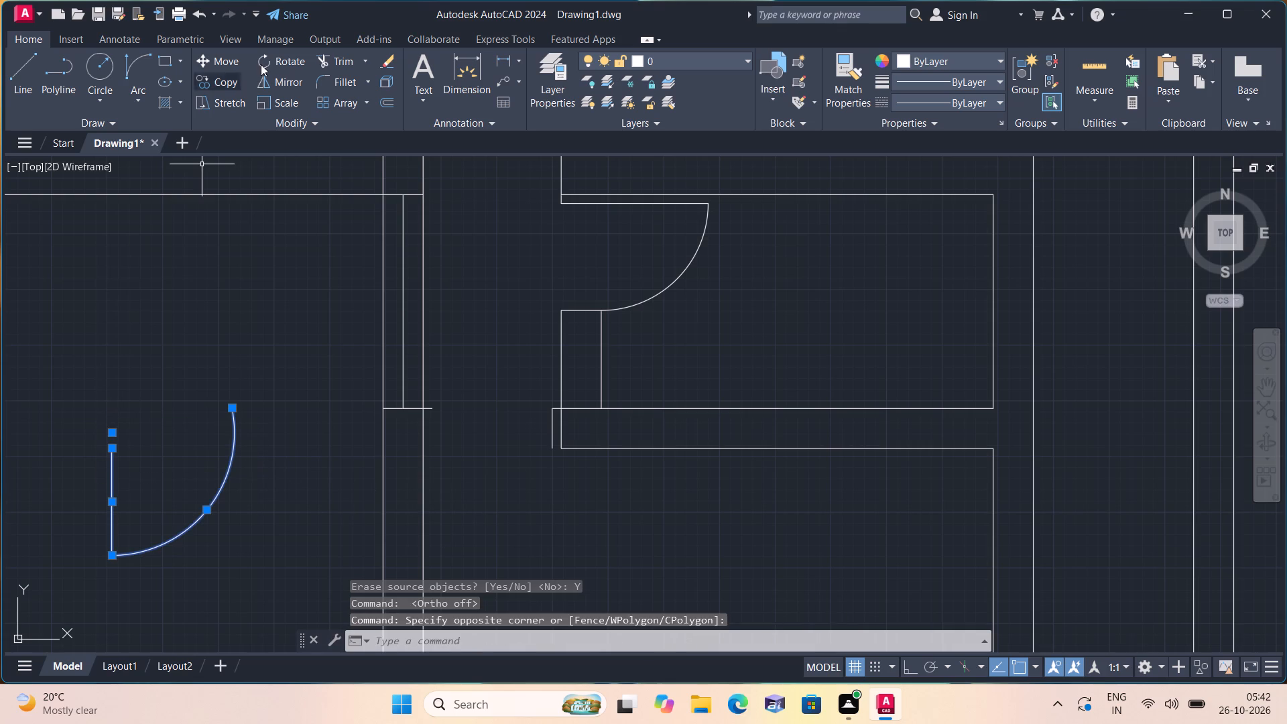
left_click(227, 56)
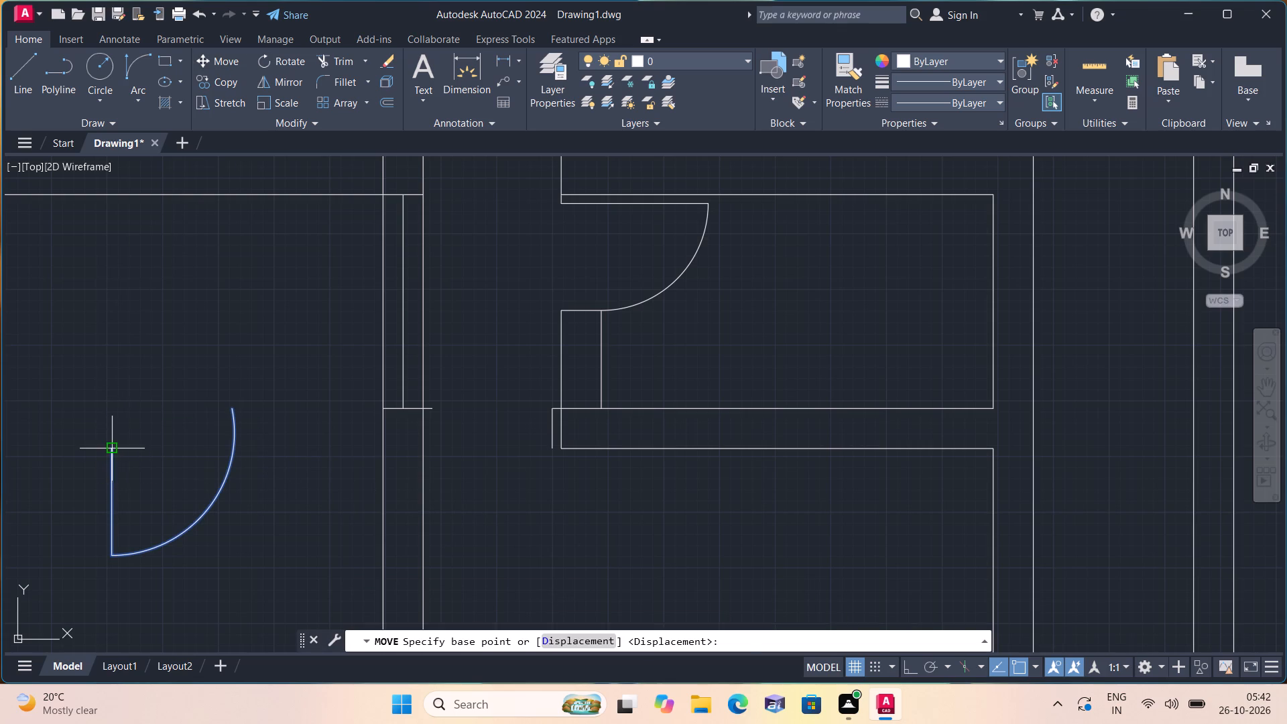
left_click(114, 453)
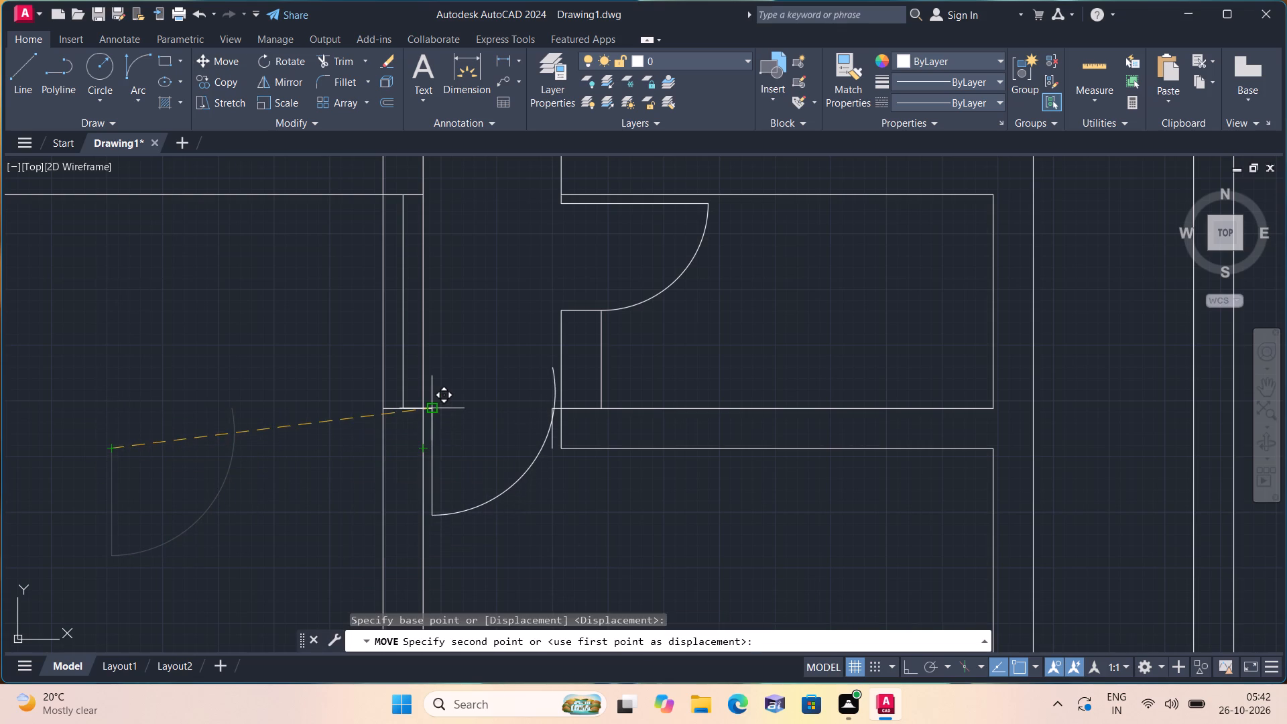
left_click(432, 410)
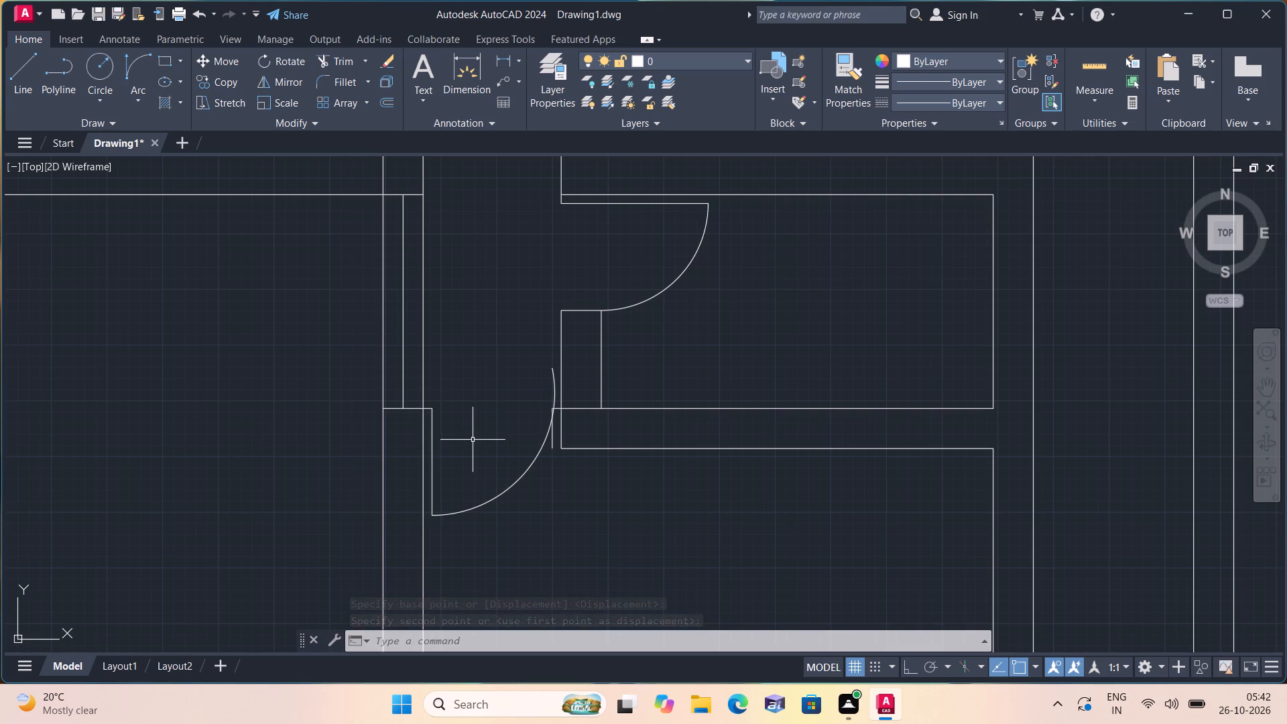
Erase the mirrored door leaf and its swing arc at the passage's left jamb.
left_click(513, 532)
scroll(460, 482, "up", 1)
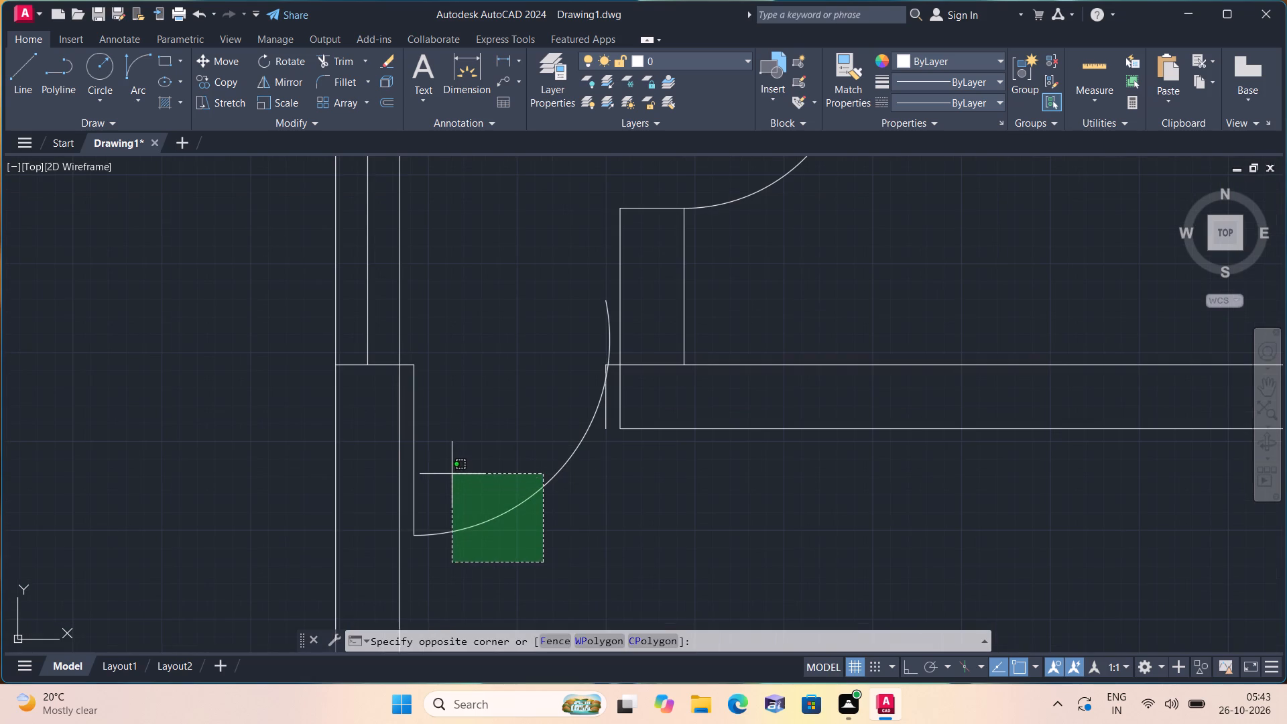
left_click(414, 425)
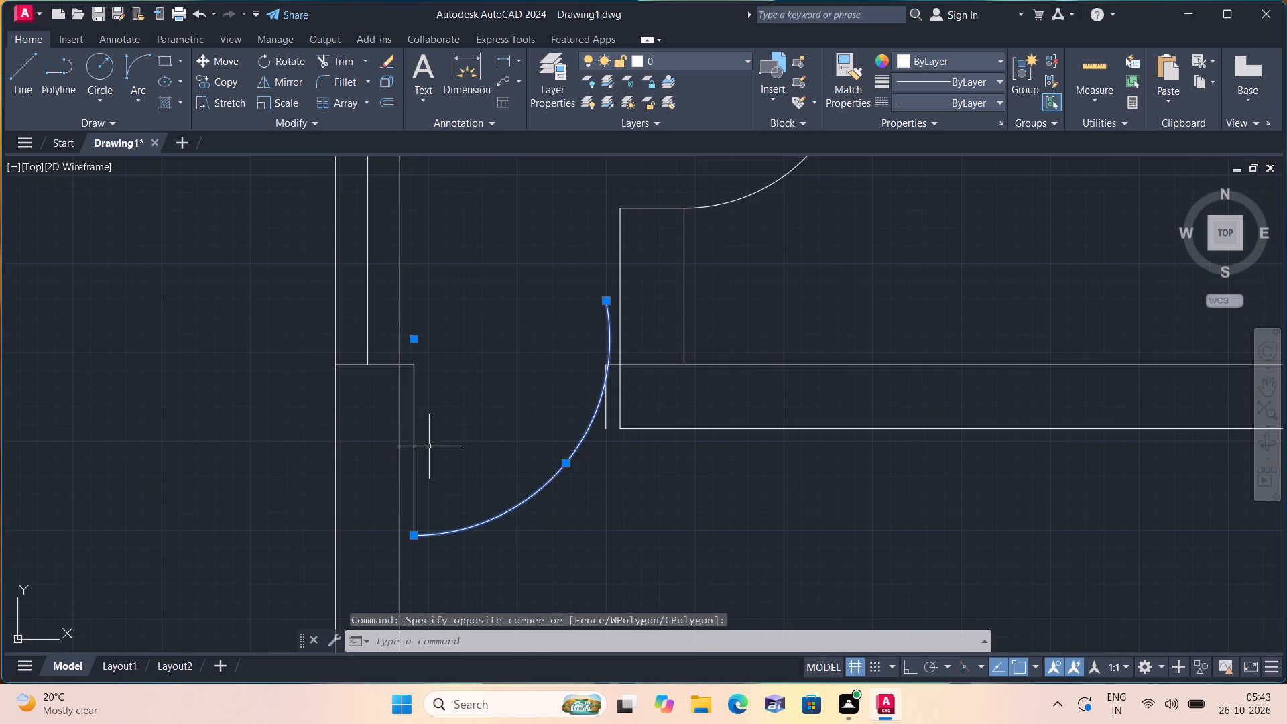
left_click(444, 480)
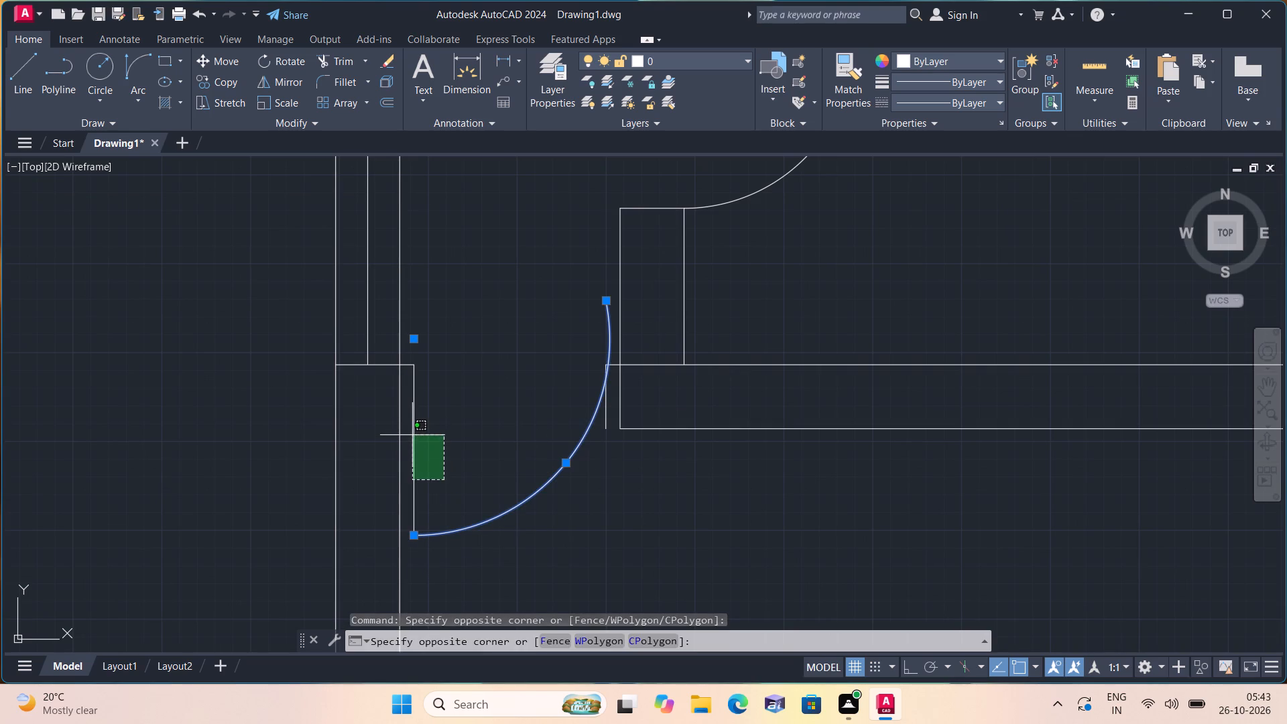
left_click(412, 435)
key("Delete")
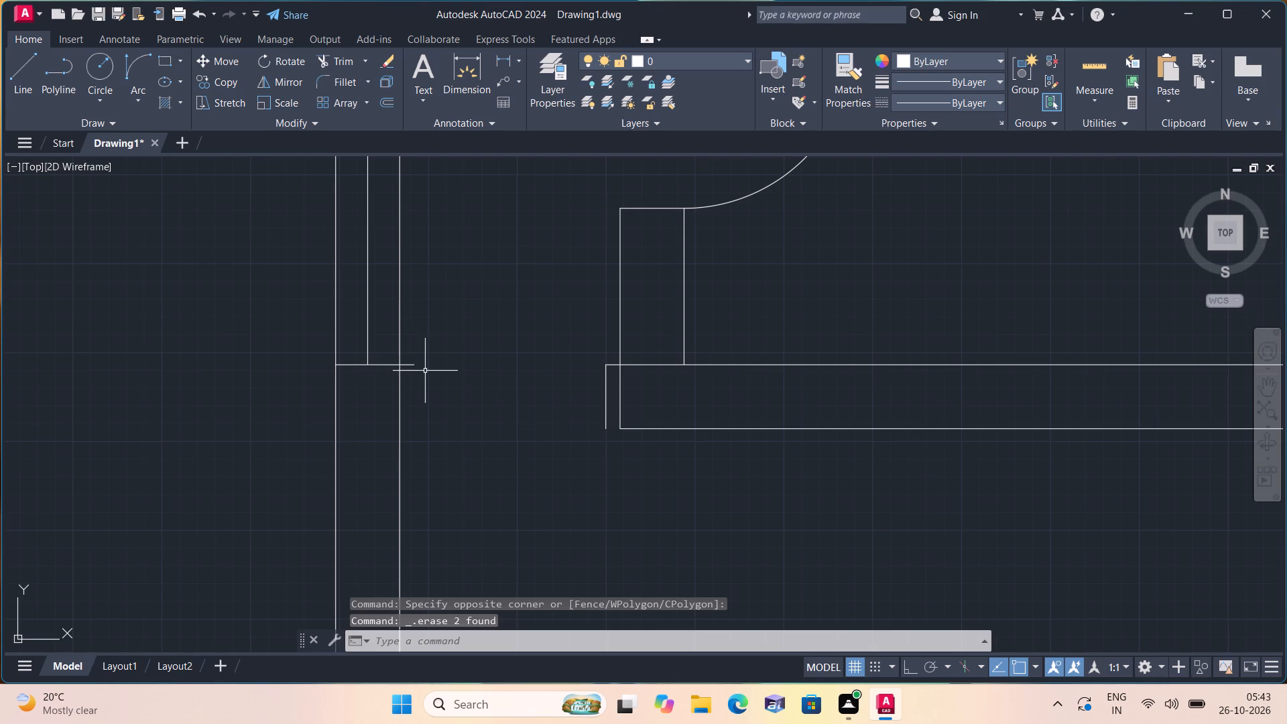
Trim away the short vertical line hanging from the tip of the passage's right jamb.
type("trim")
key("space")
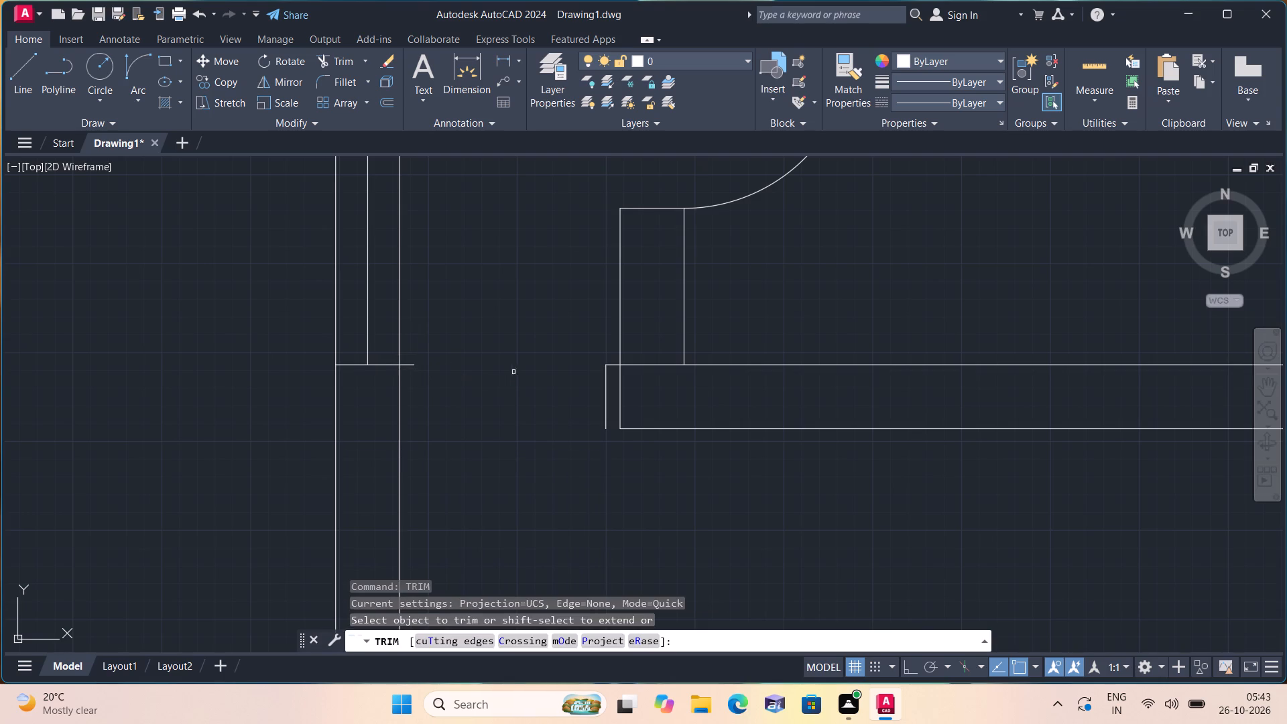
left_click_drag(611, 405, 601, 399)
left_click(591, 389)
key("space")
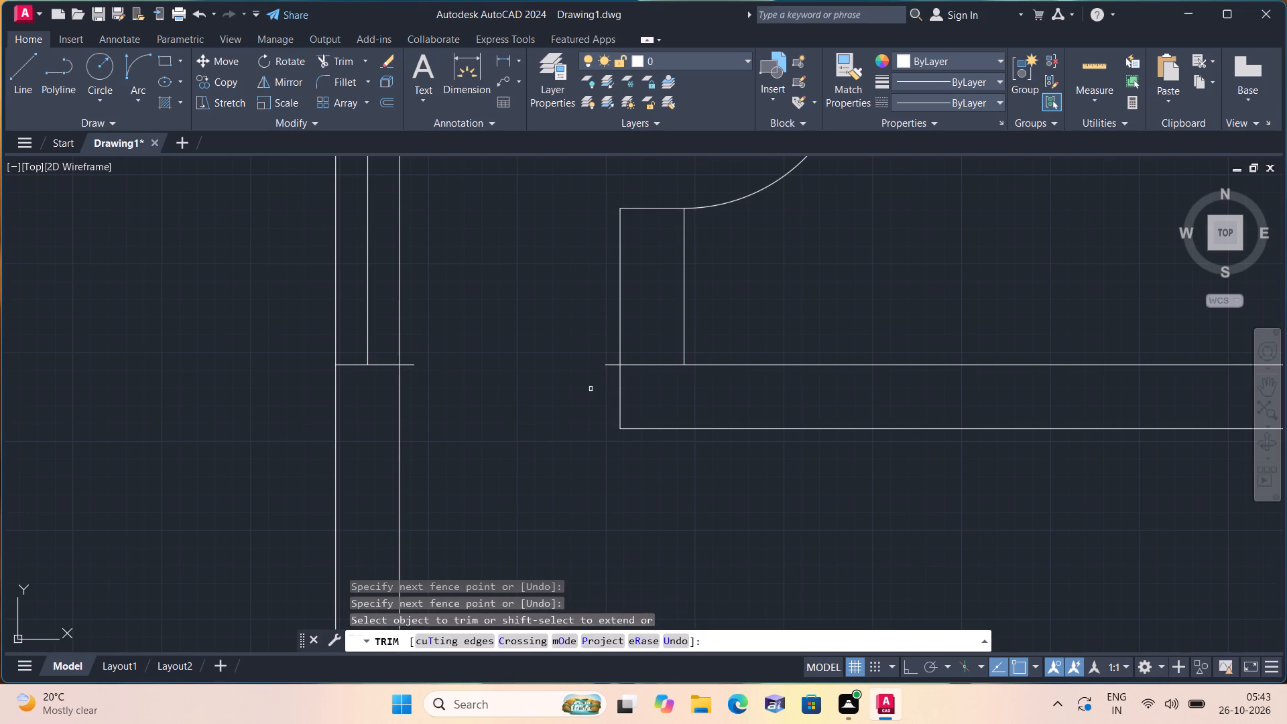
Draw a new door leaf straight down from the left jamb's tip as two consecutive lines of 9" and 2'.
type("l")
key("space")
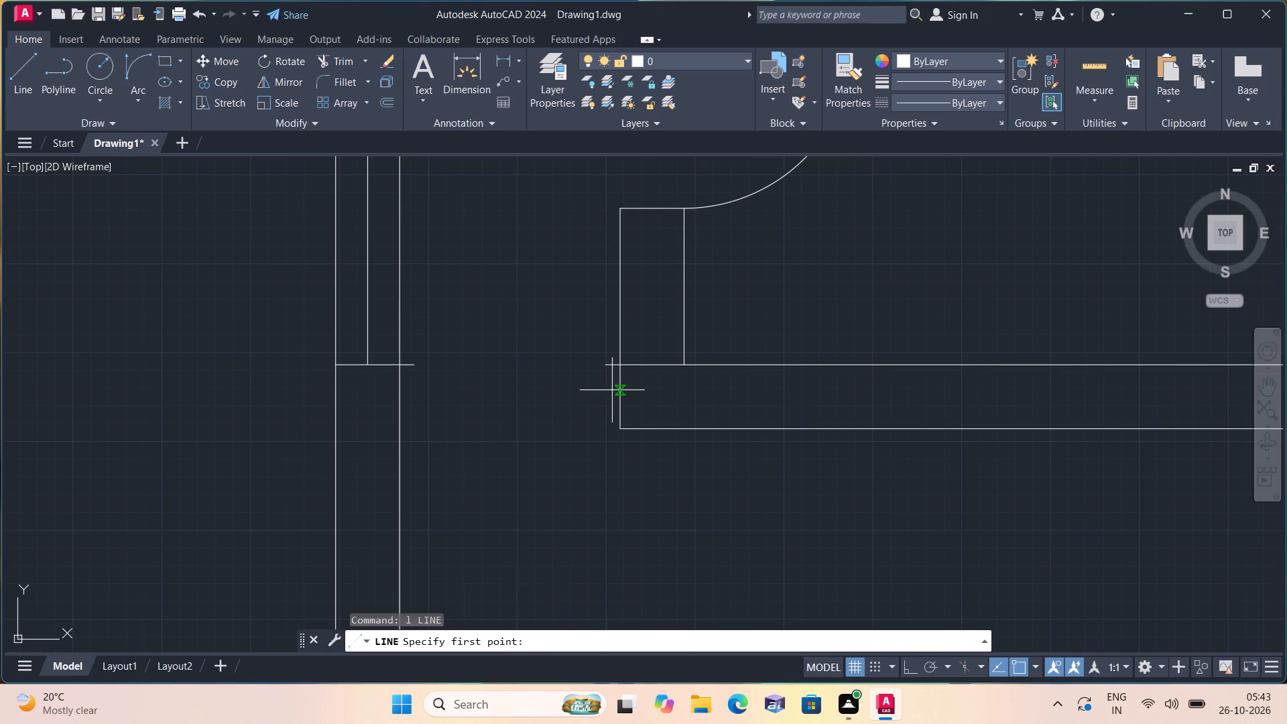
left_click(414, 362)
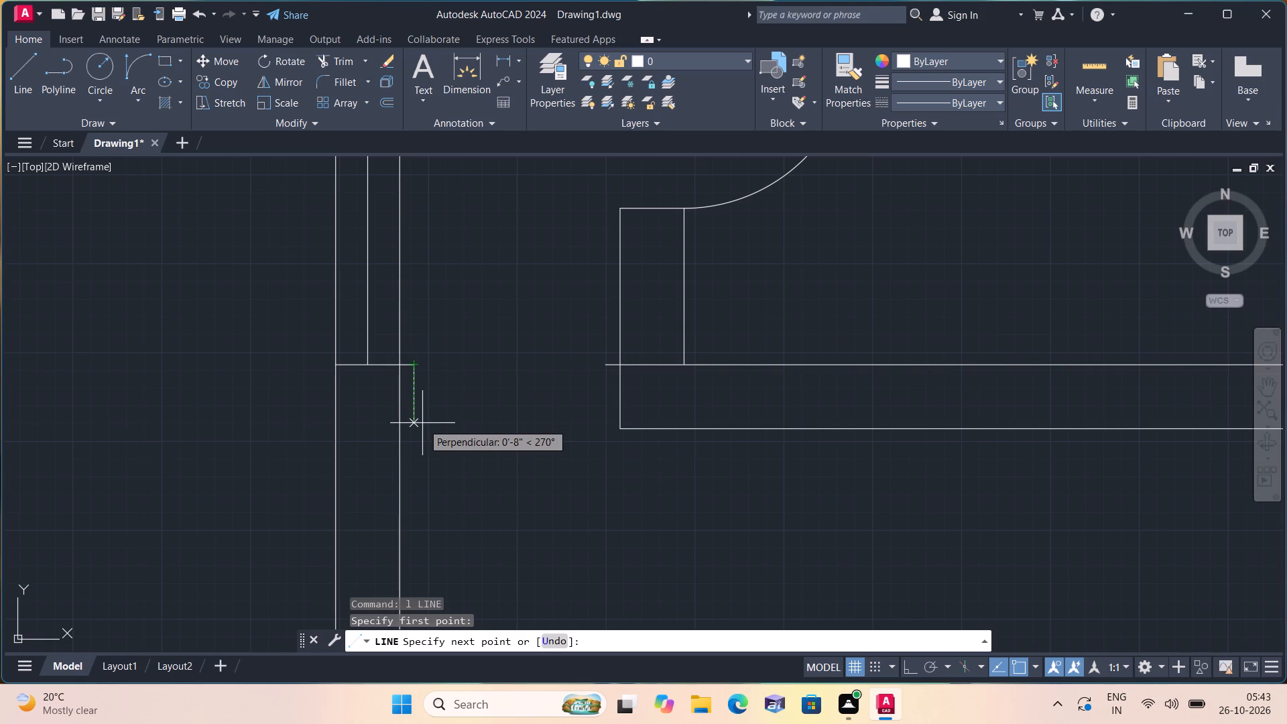
key("F8")
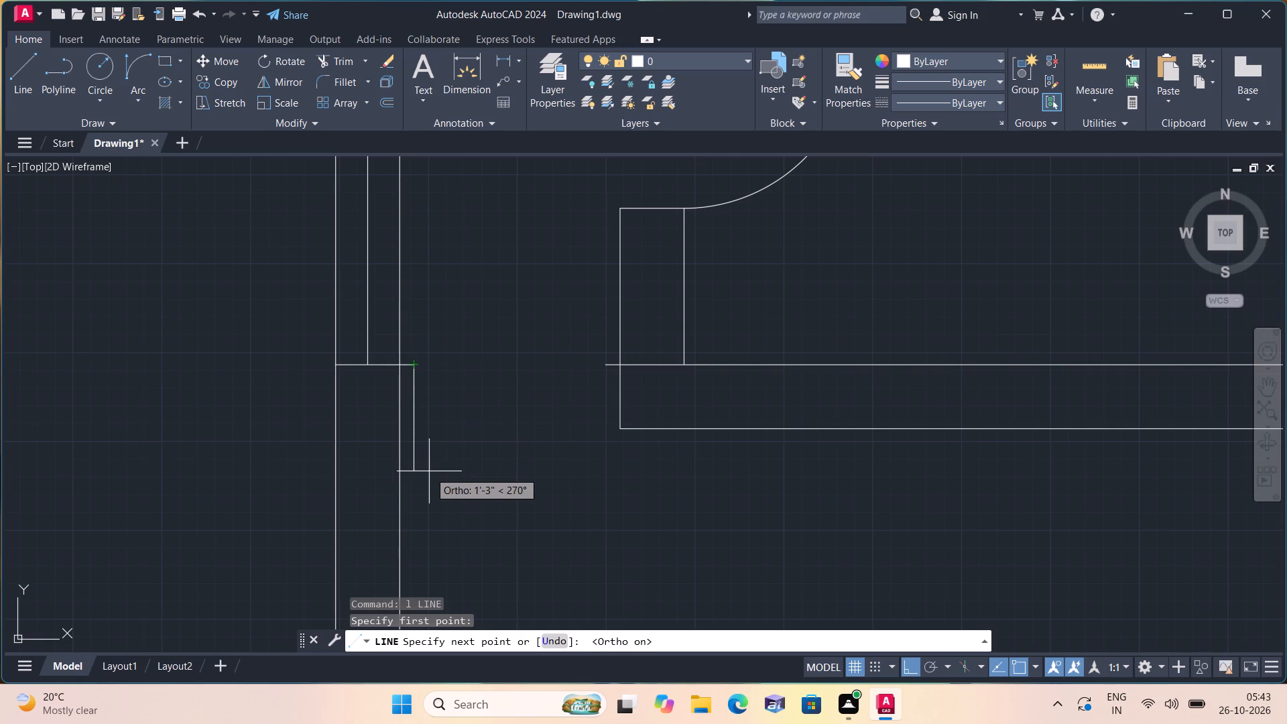
key("9")
key("shift+quotedbl")
key("space")
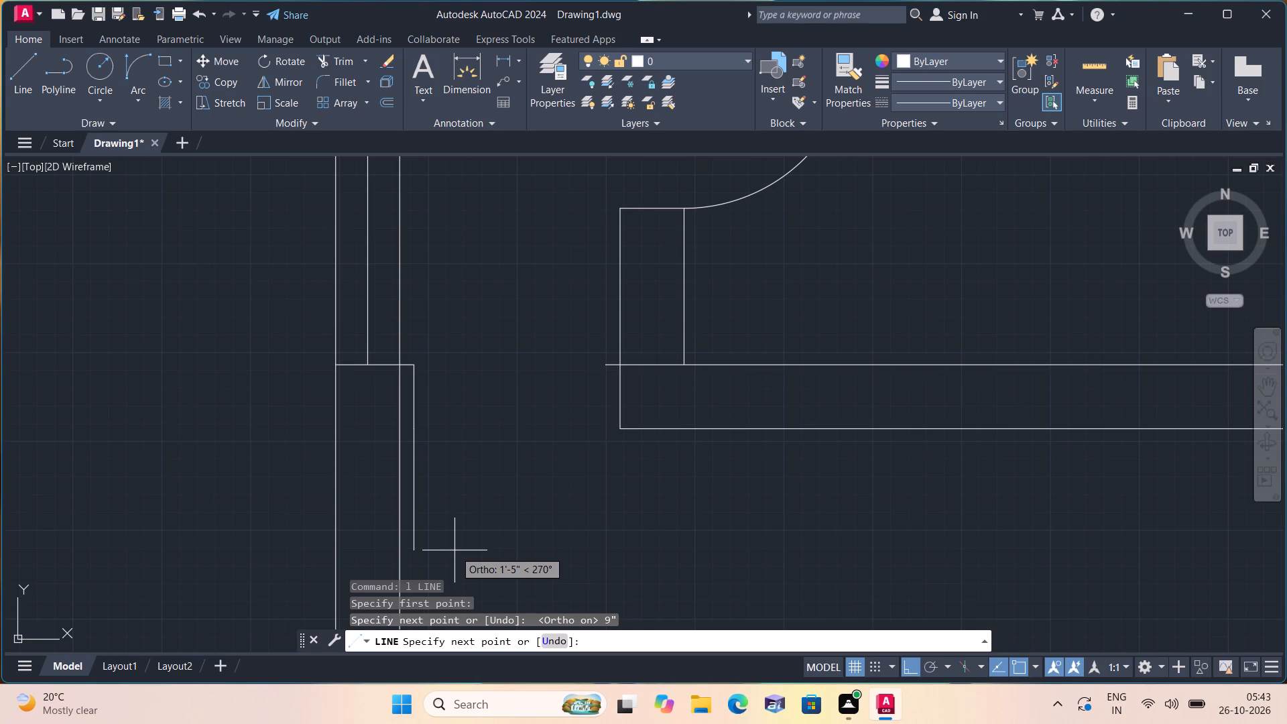
type("2'")
key("space")
key("Escape")
Draw the door swing as a Start, End, Direction arc from the new leaf's lower end to the right jamb's tip.
scroll(437, 443, "down", 1)
middle_click_drag(409, 402, 379, 326)
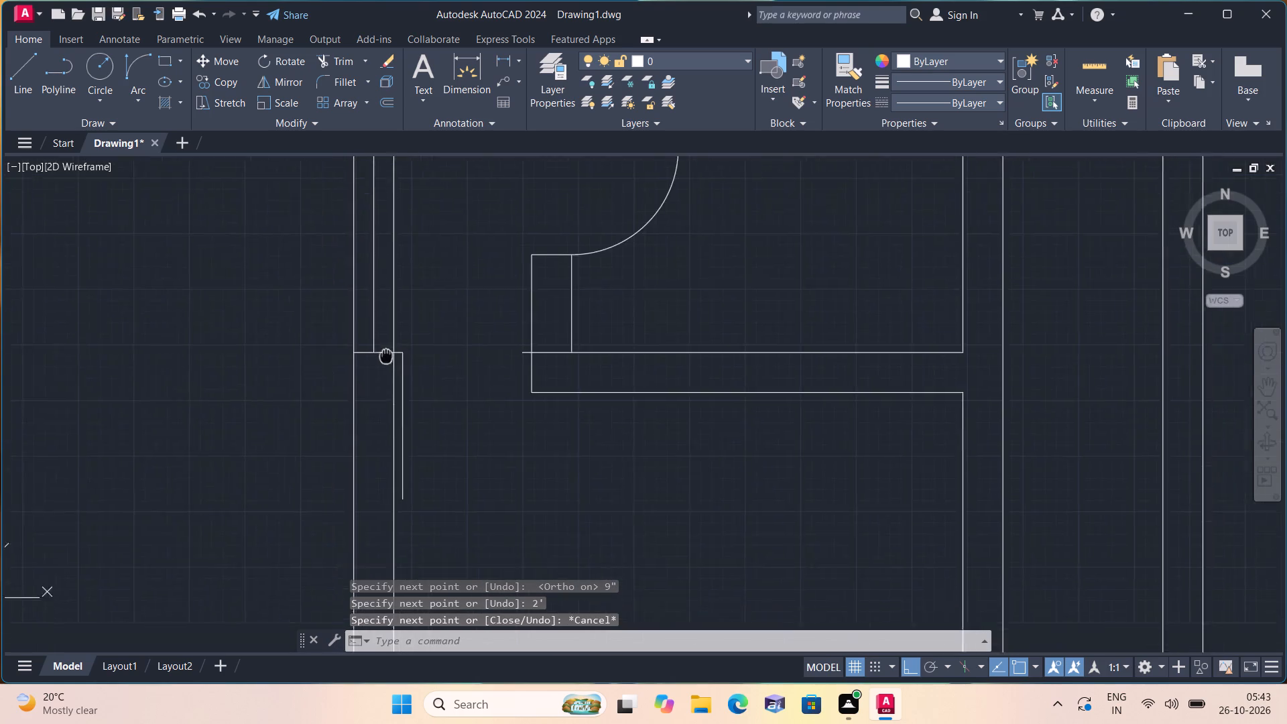
middle_click_drag(379, 326, 367, 290)
left_click(135, 97)
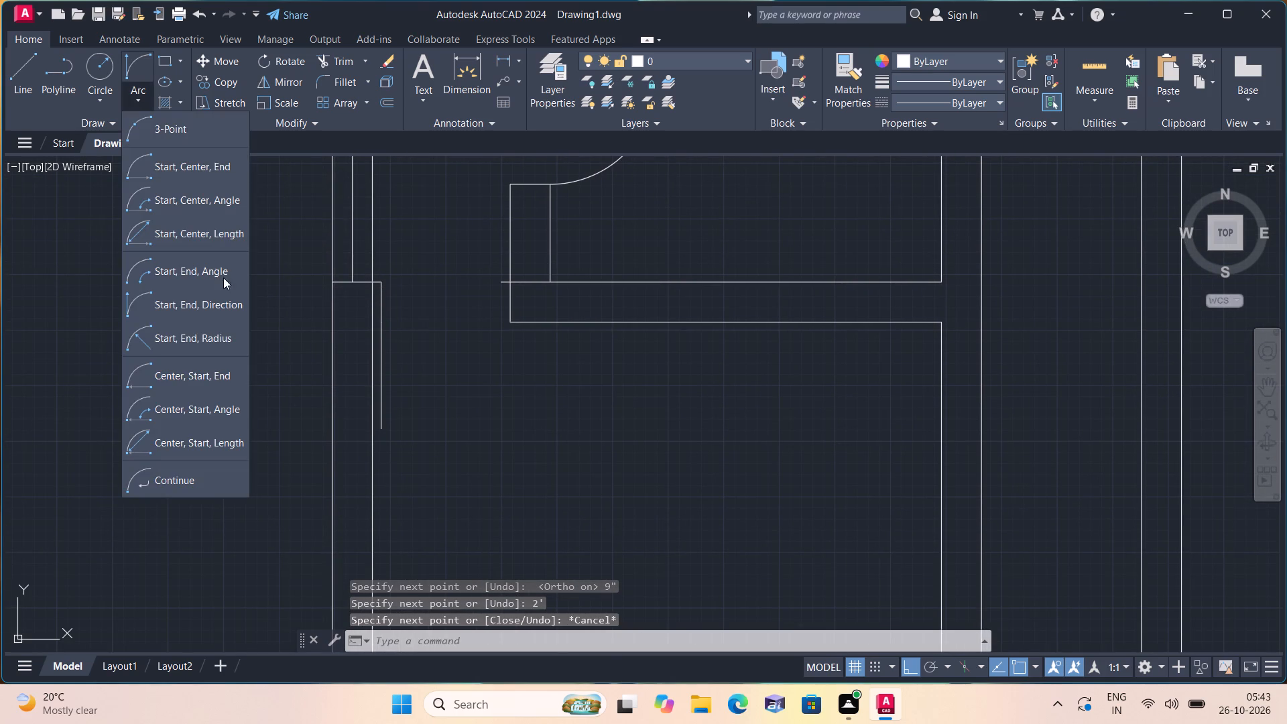
left_click(225, 302)
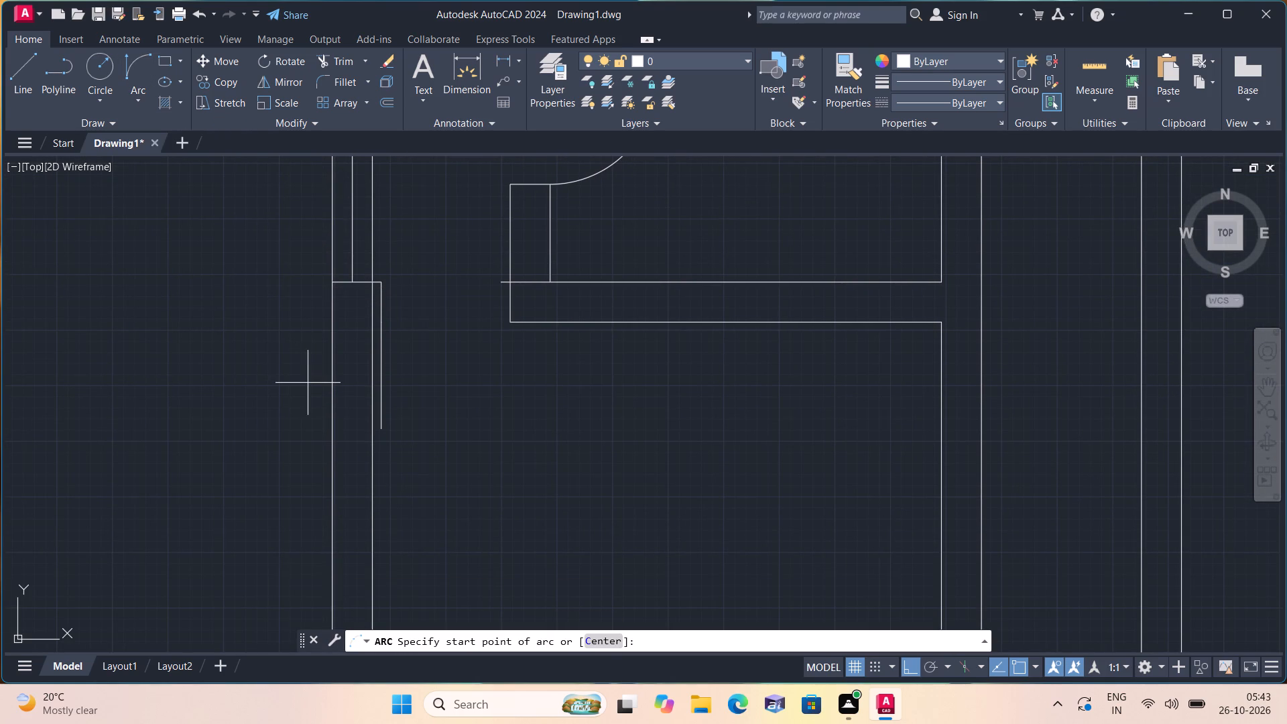
left_click(382, 432)
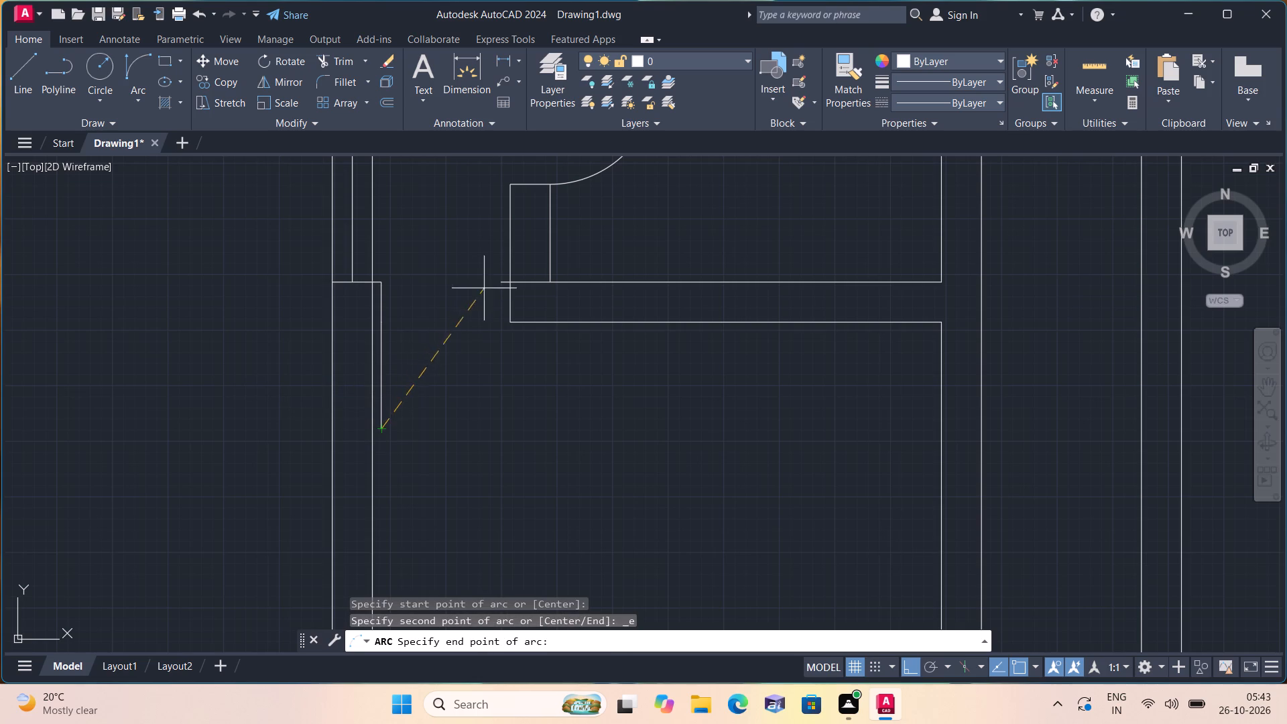
left_click(503, 280)
left_click(484, 373)
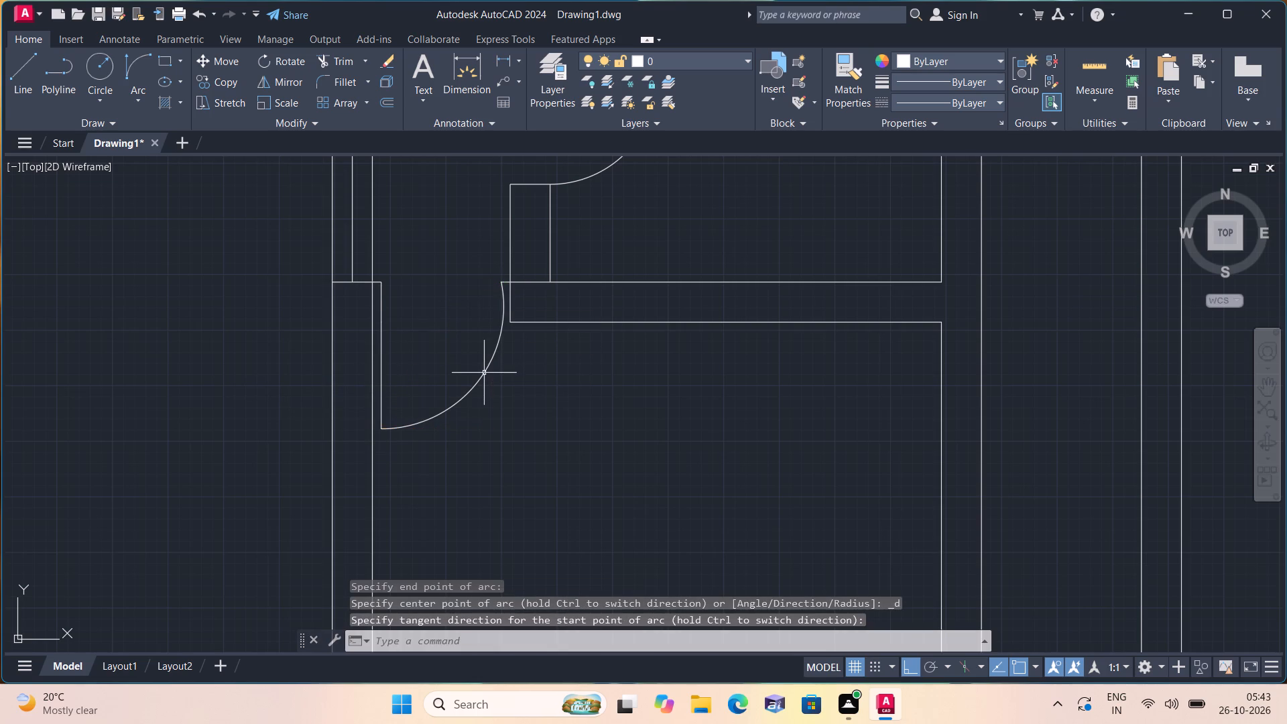
Trim the horizontal line crossing the wall junction below the small room's short door-side wall, right of the passage.
scroll(233, 191, "down", 1)
scroll(1, 181, "down", 1)
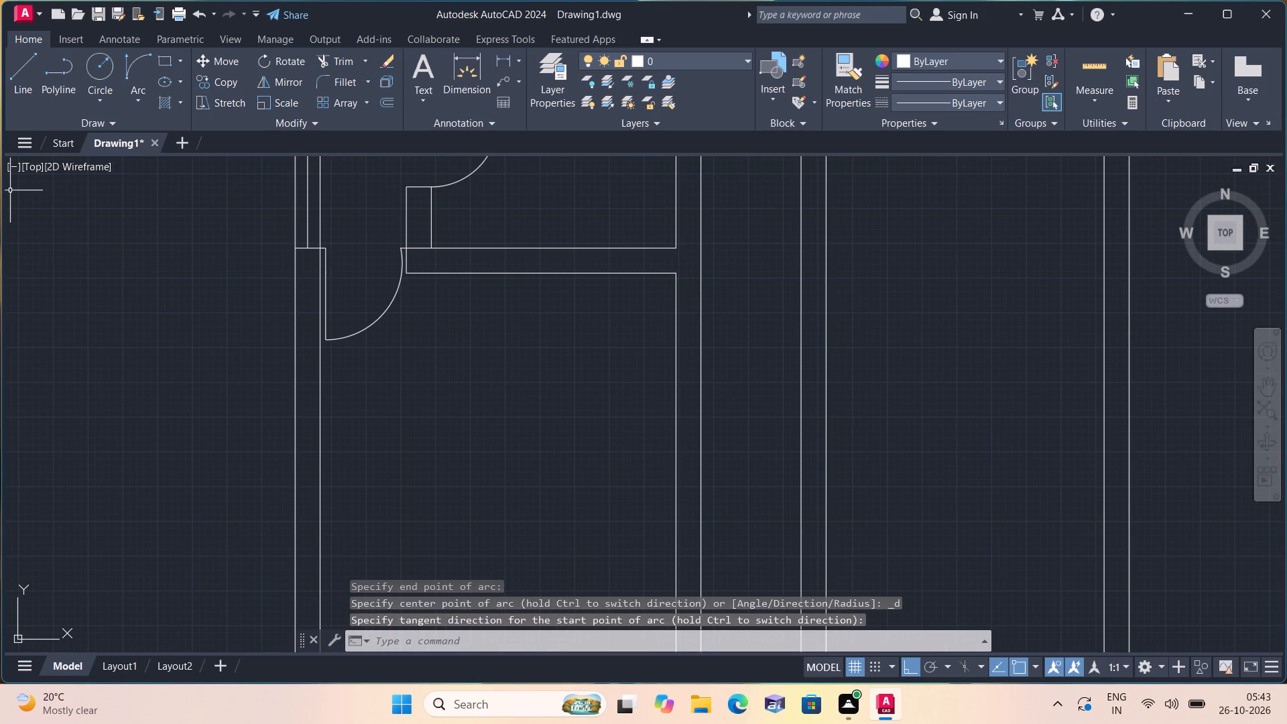
scroll(17, 203, "down", 1)
middle_click_drag(129, 249, 210, 294)
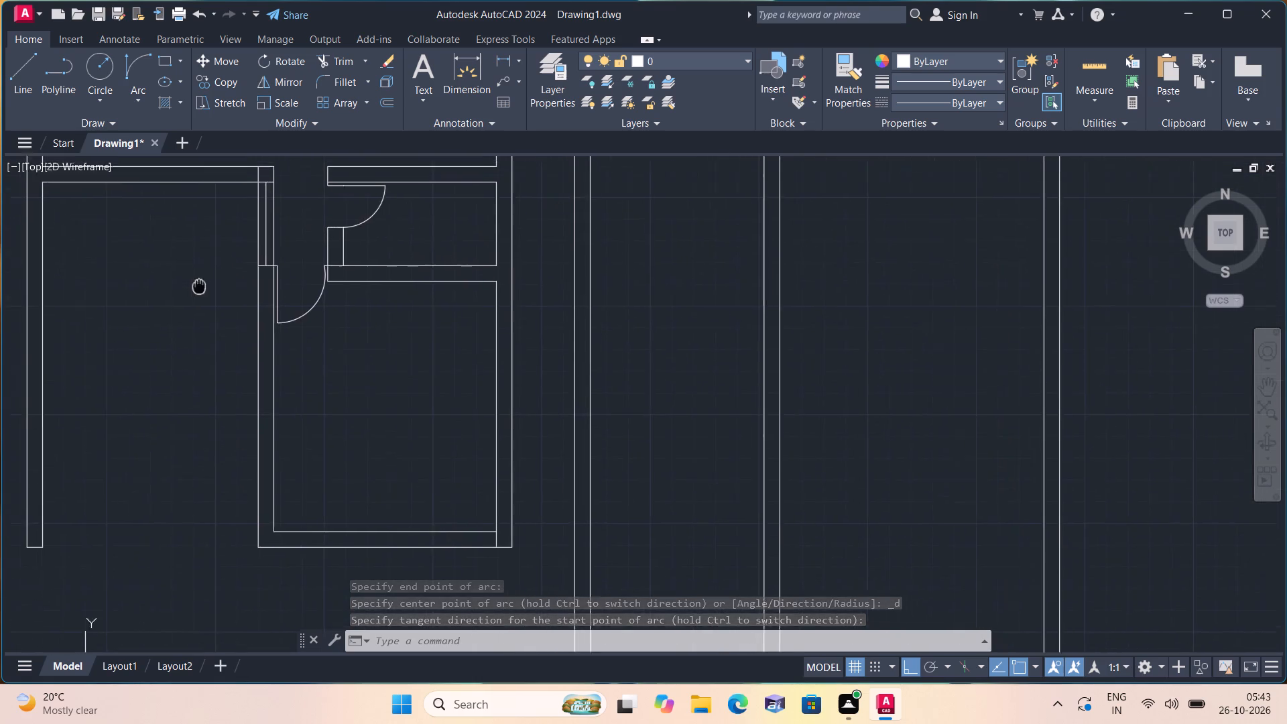
middle_click_drag(210, 294, 227, 310)
key("t")
key("r")
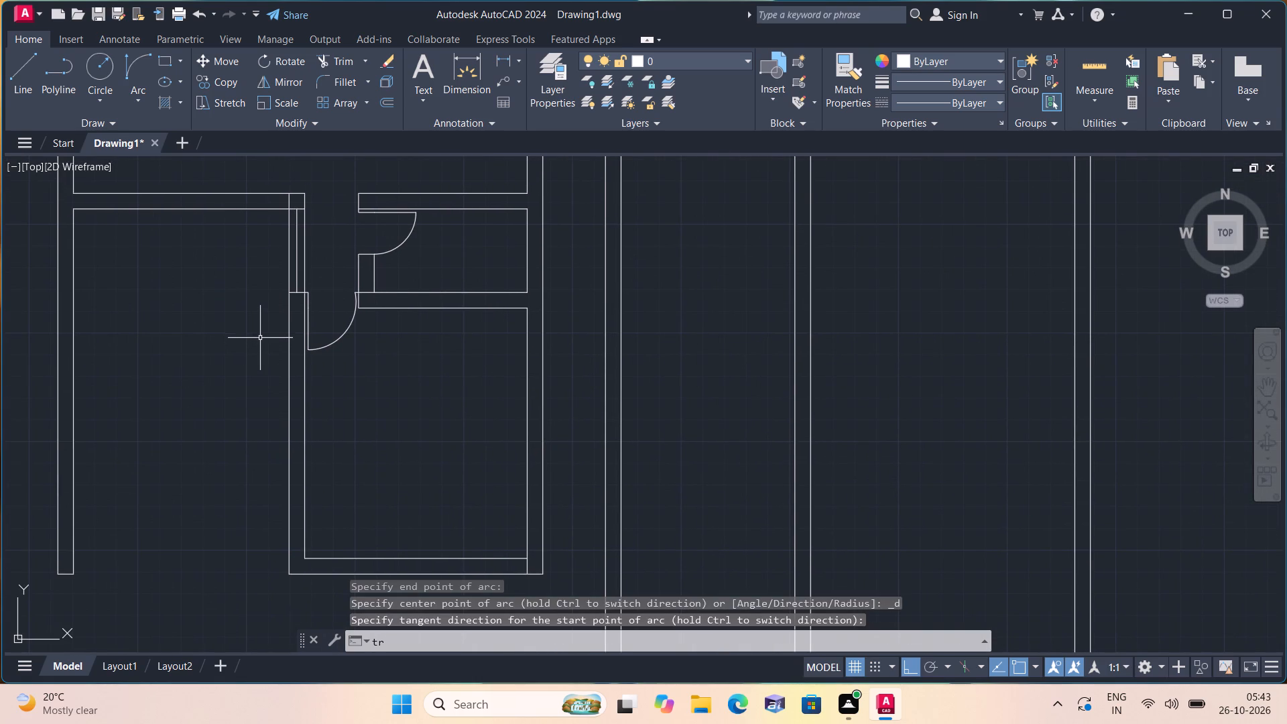
key("i")
key("m")
key("space")
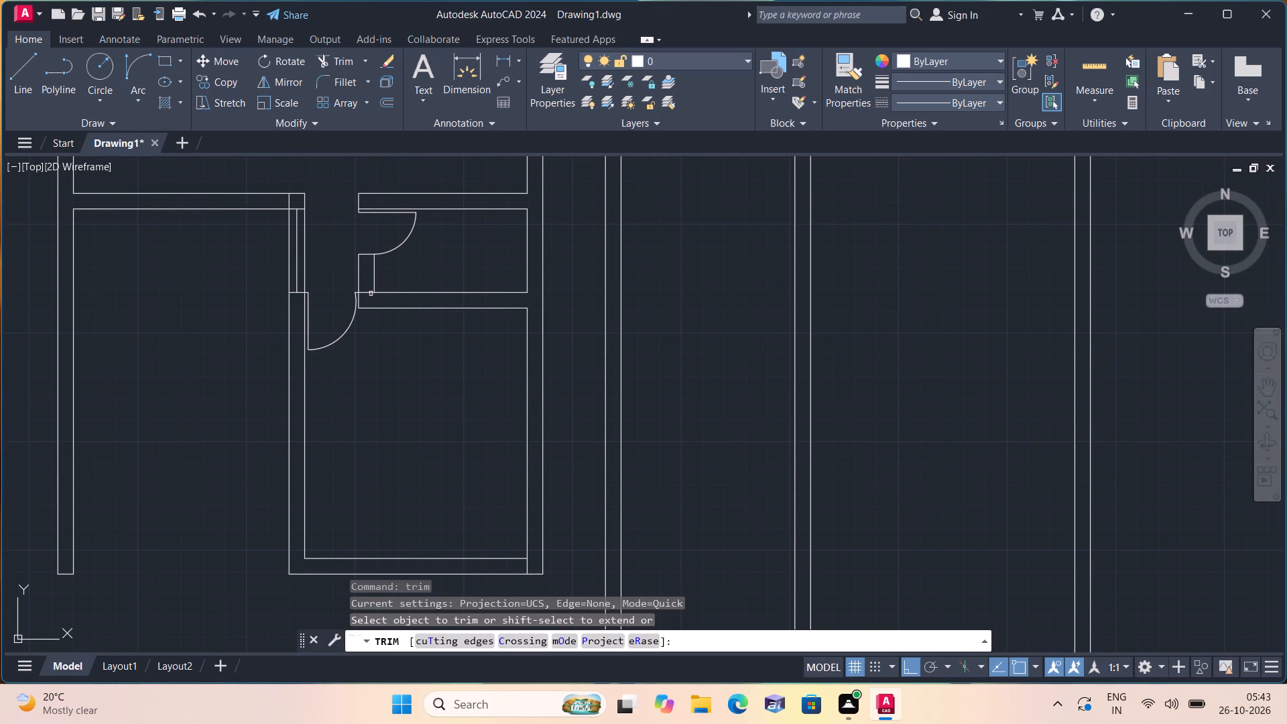
left_click(365, 294)
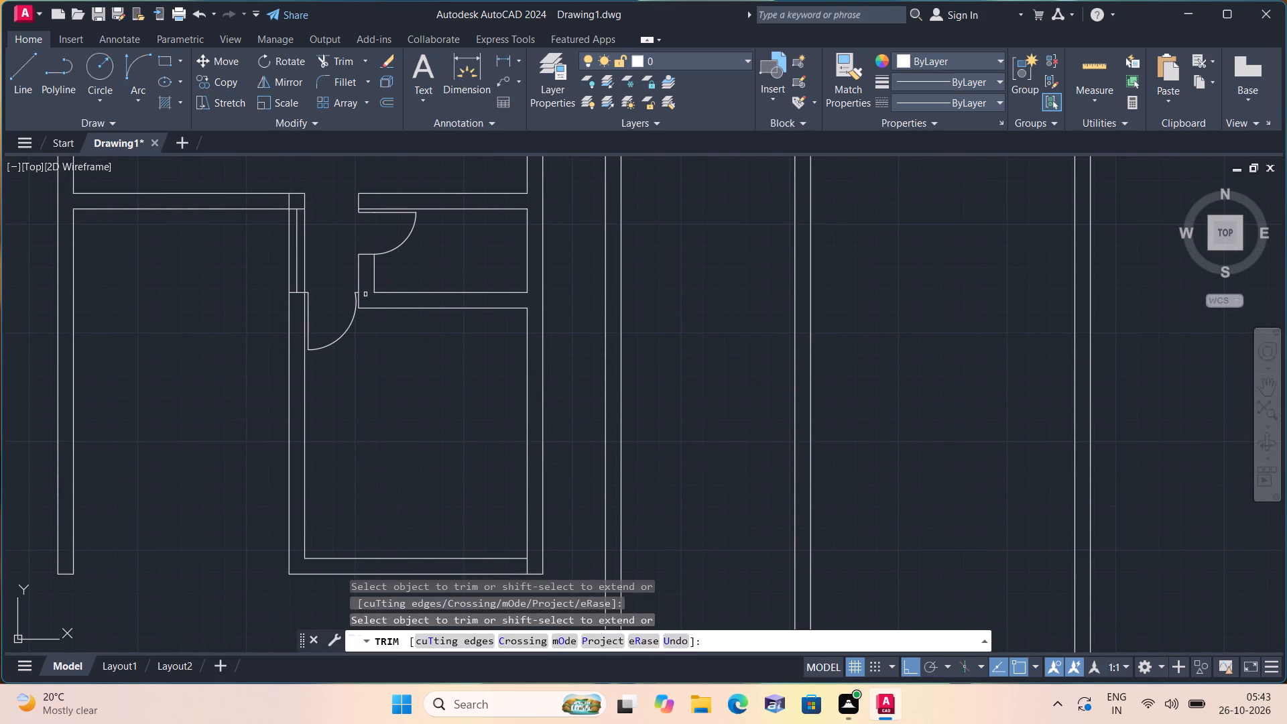
key("space")
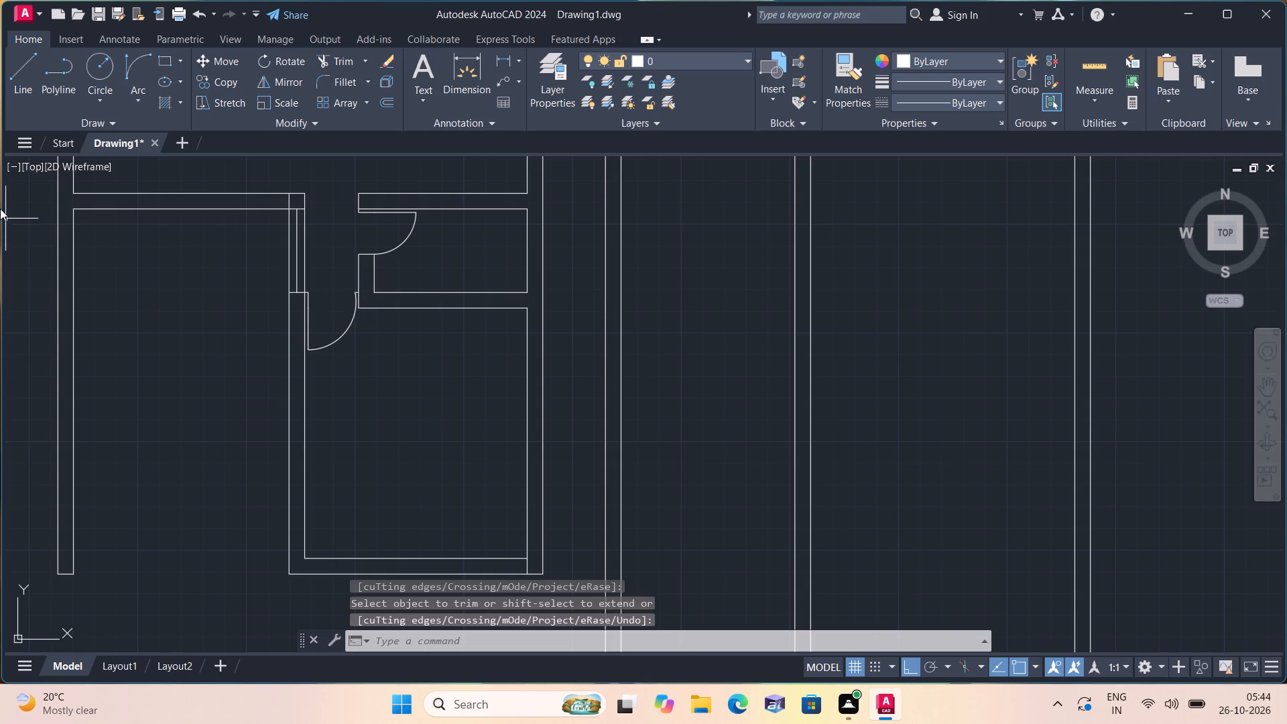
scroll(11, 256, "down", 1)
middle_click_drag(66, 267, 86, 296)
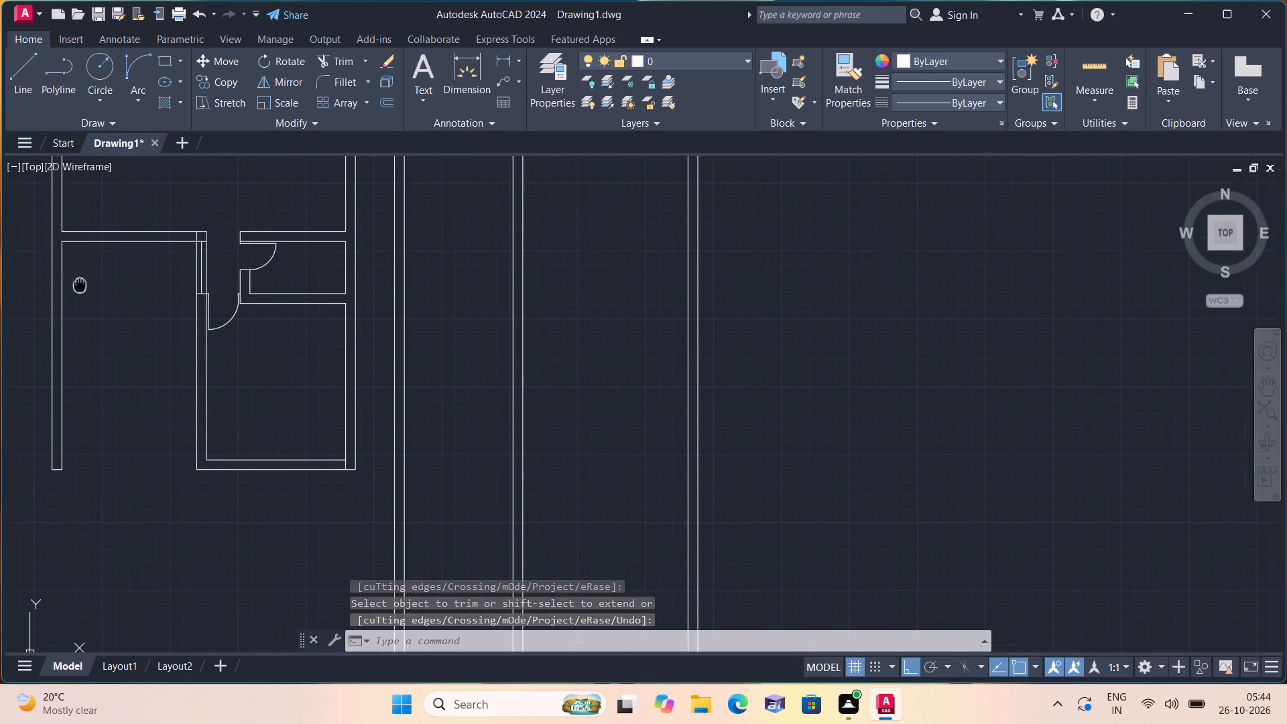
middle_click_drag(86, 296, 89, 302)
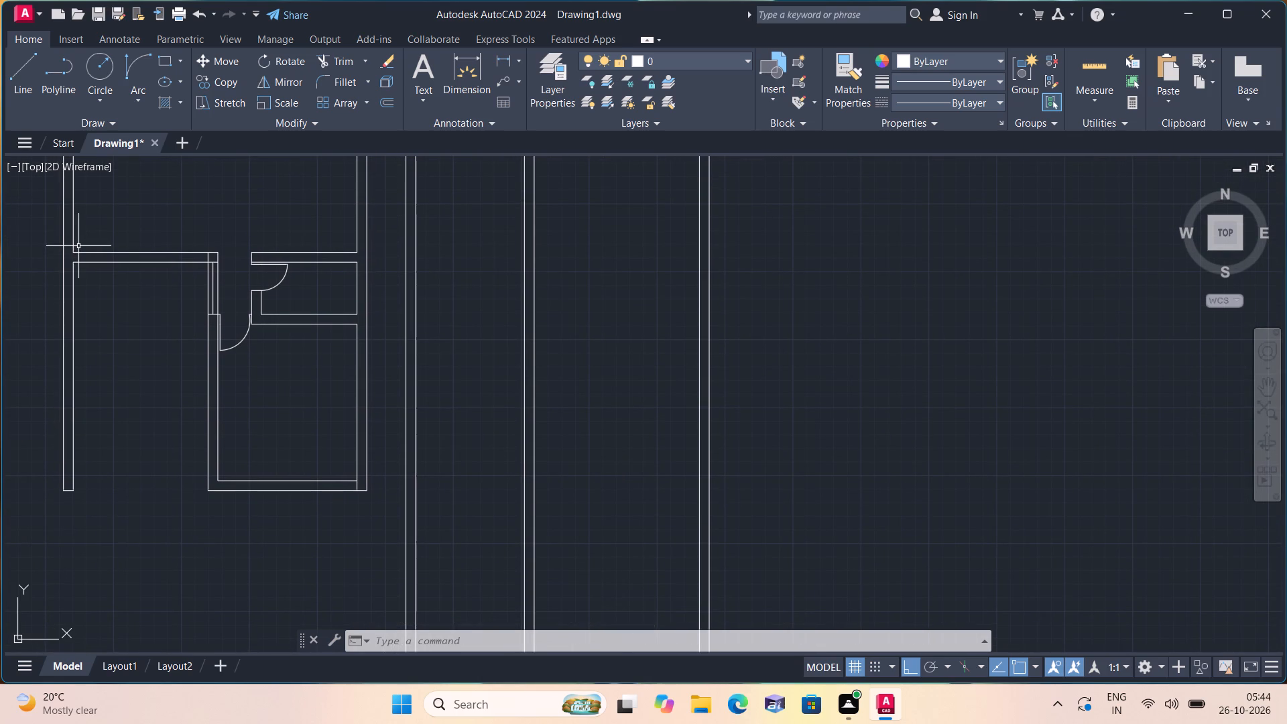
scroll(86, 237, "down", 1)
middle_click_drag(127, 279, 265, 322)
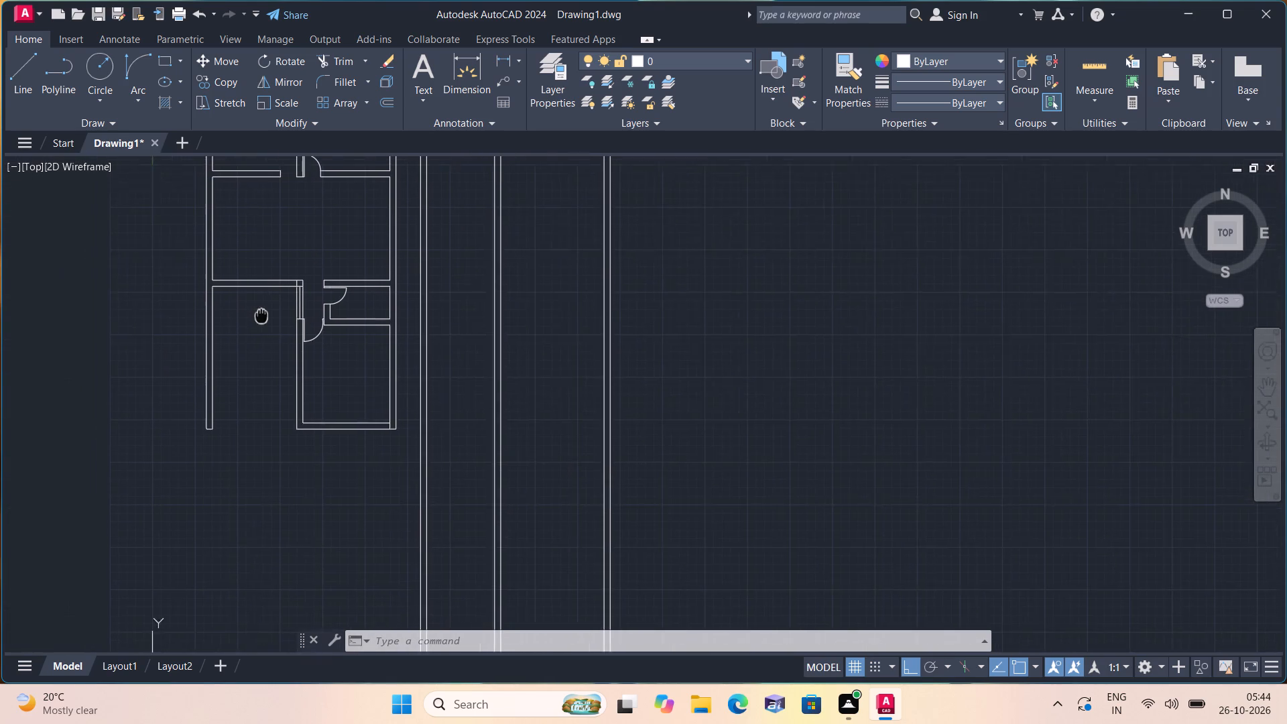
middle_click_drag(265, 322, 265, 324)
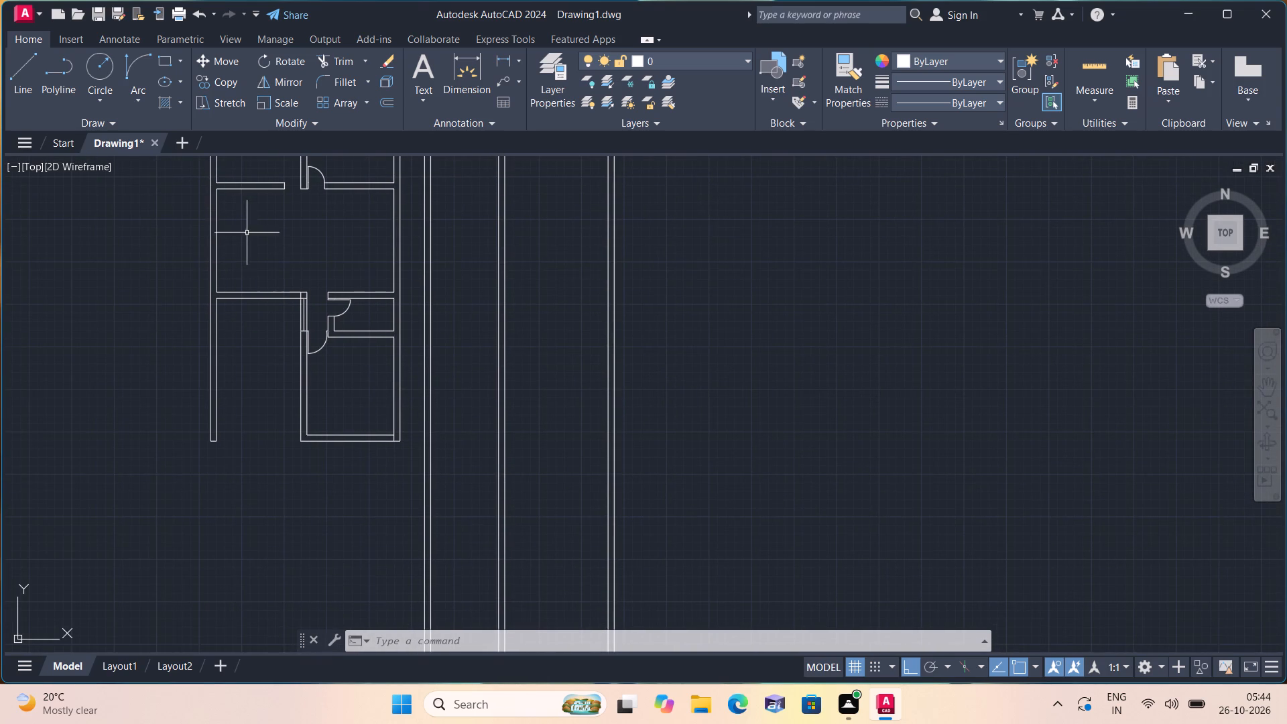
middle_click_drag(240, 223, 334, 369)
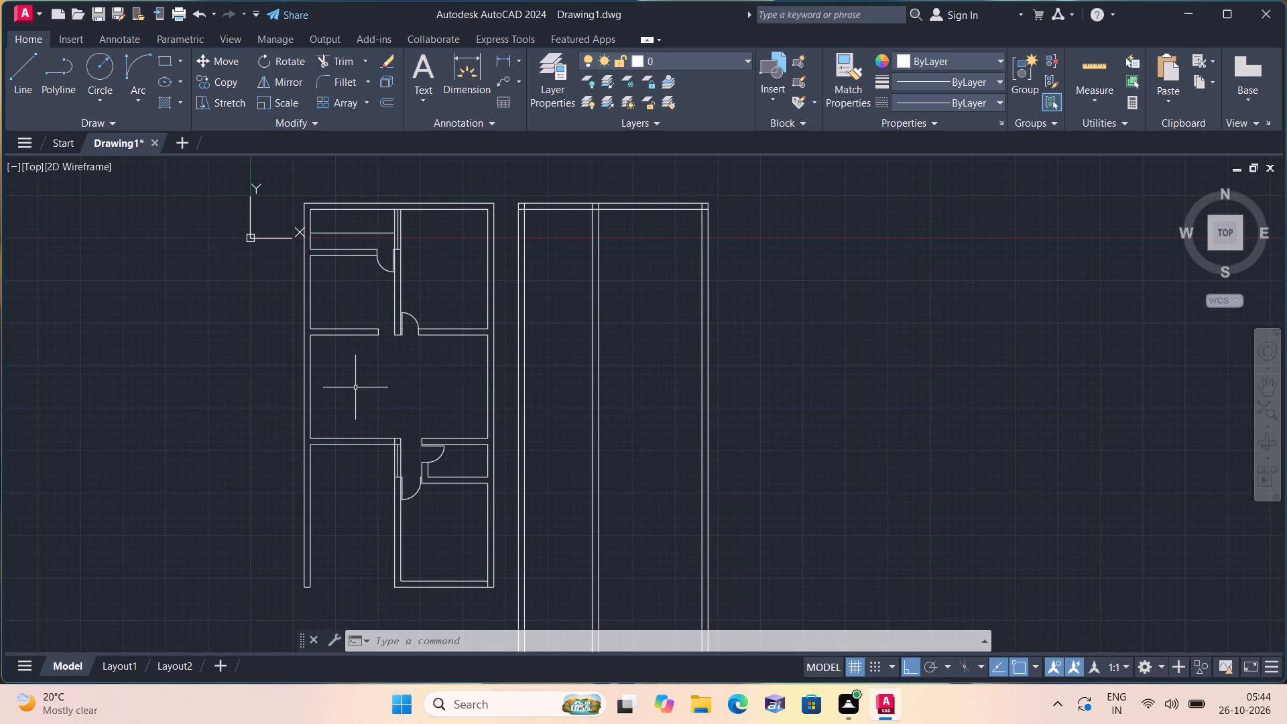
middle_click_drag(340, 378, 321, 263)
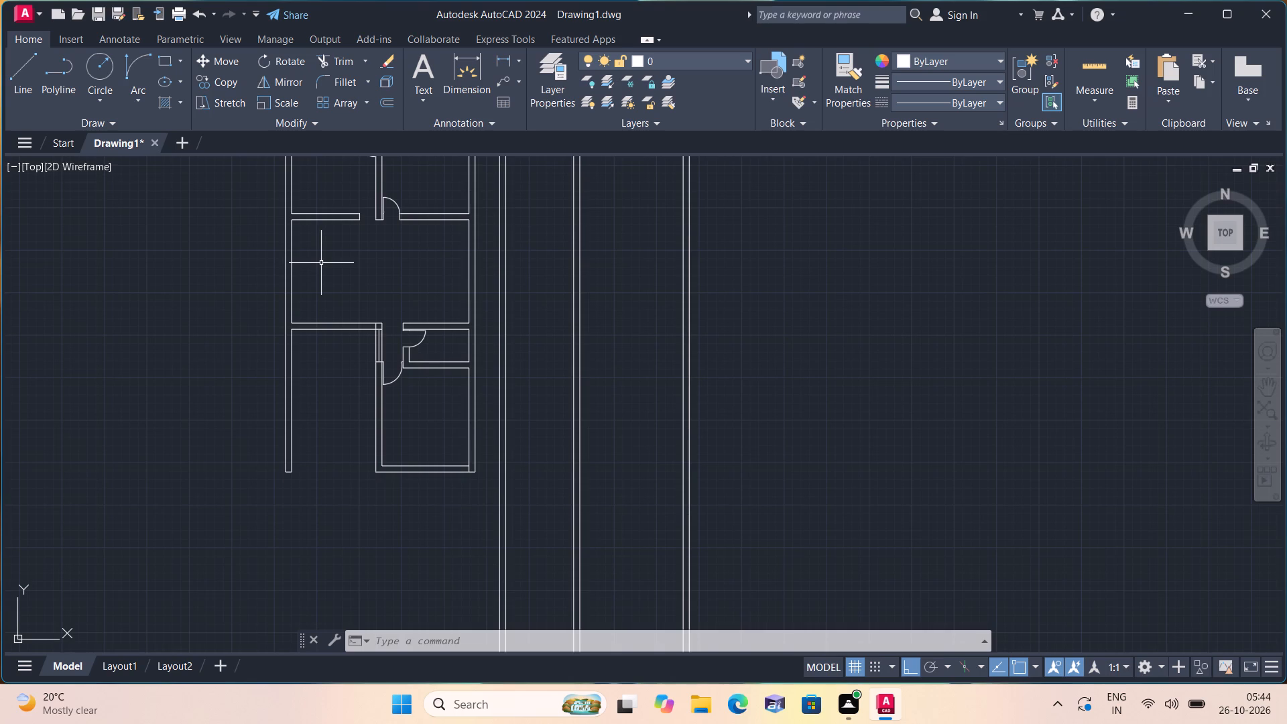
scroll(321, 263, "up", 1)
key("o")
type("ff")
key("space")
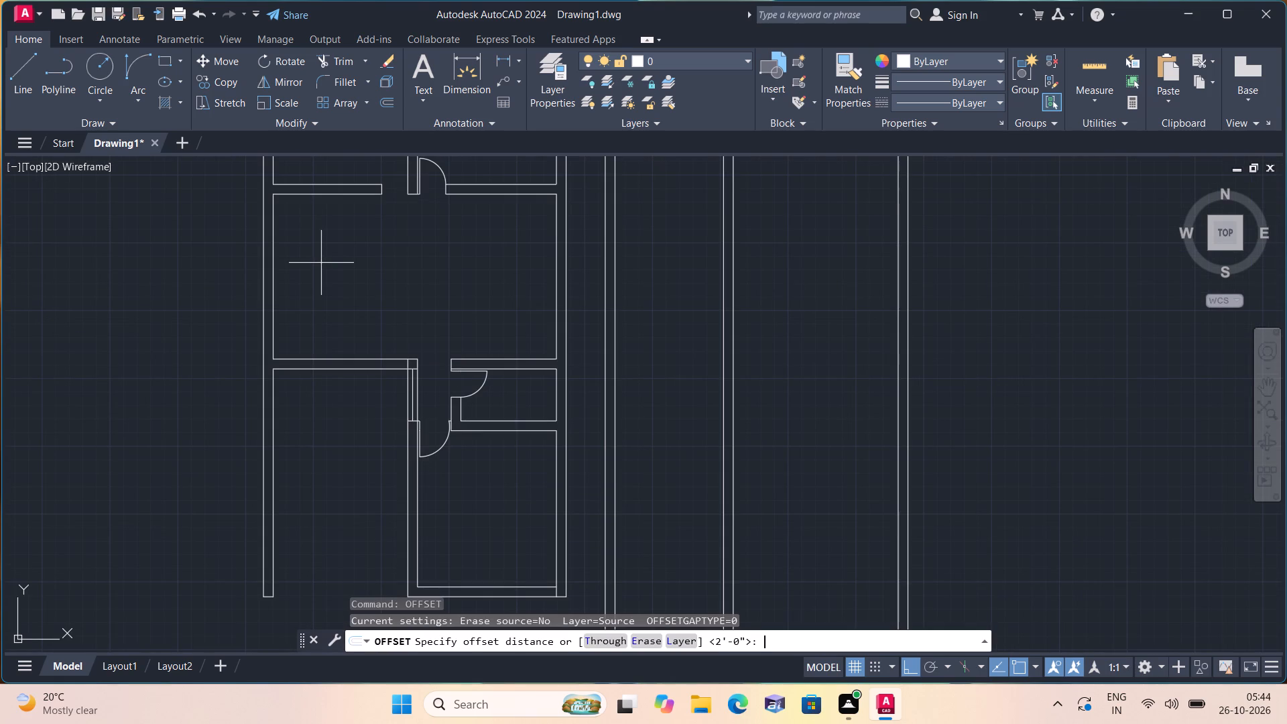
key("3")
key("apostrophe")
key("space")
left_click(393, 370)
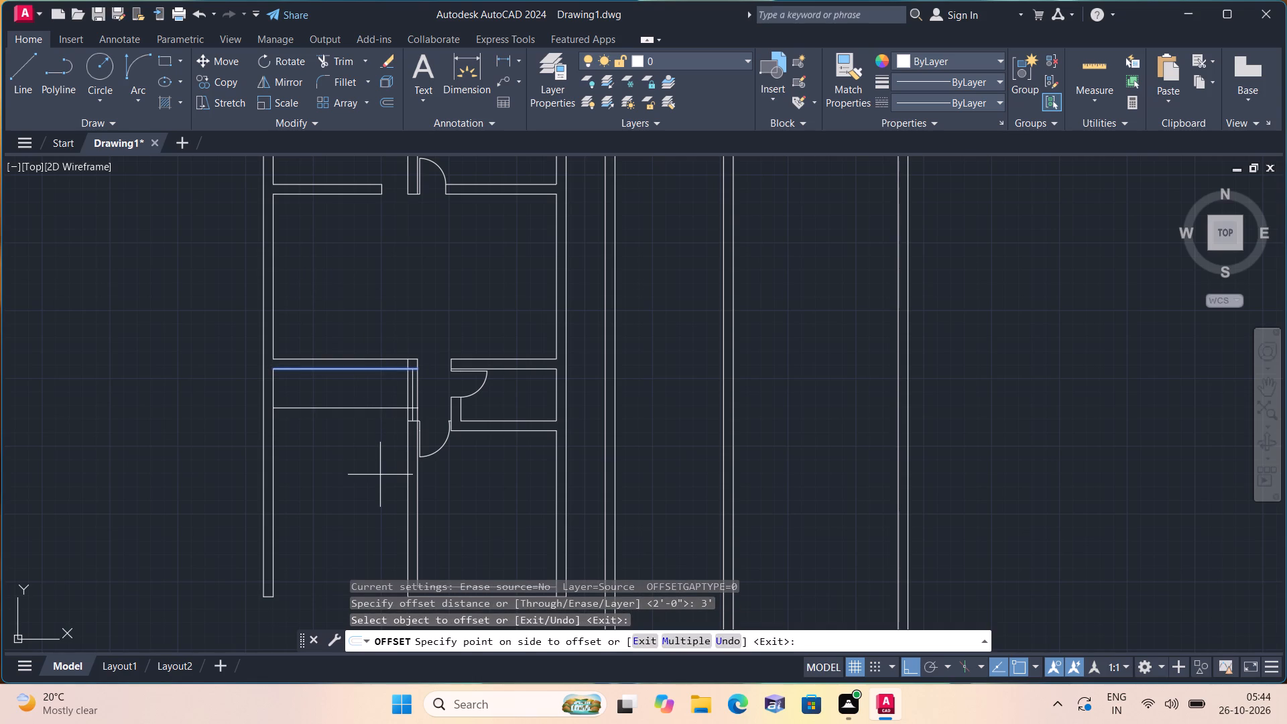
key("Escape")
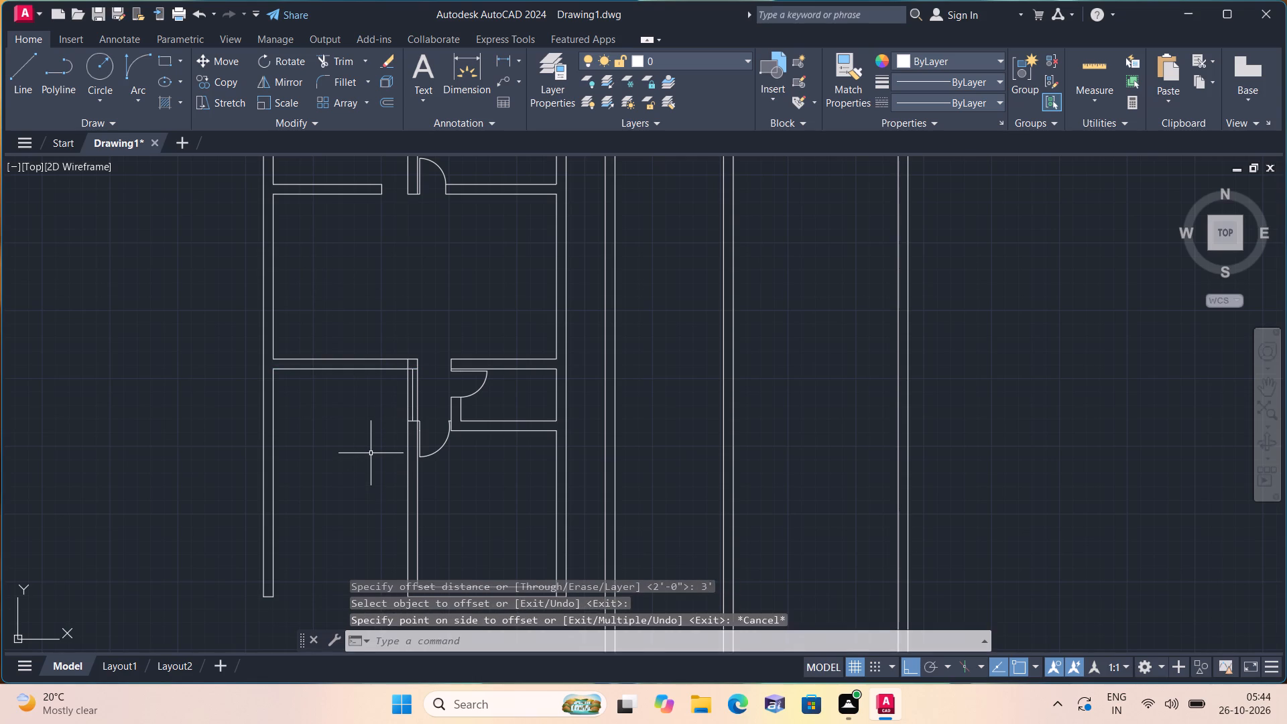
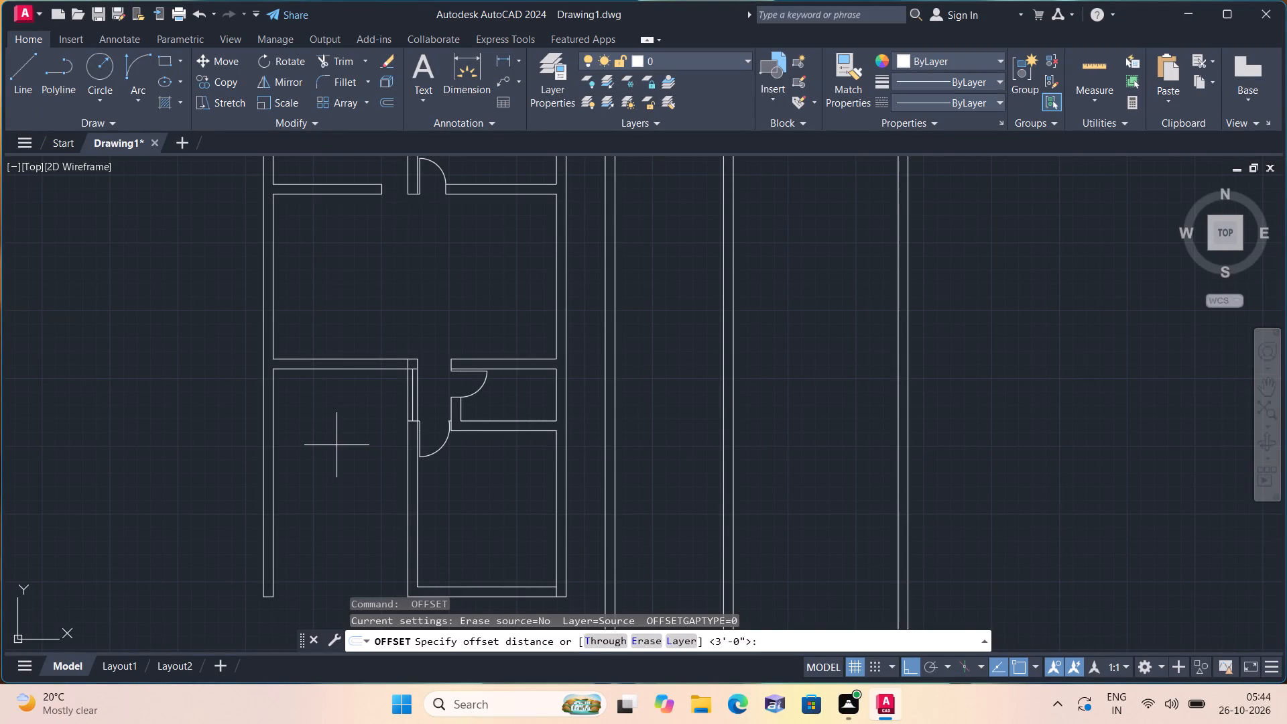
Draw a horizontal line about 7' long leftward from the passage wall's left face, level with the lower door's jamb.
key("Escape")
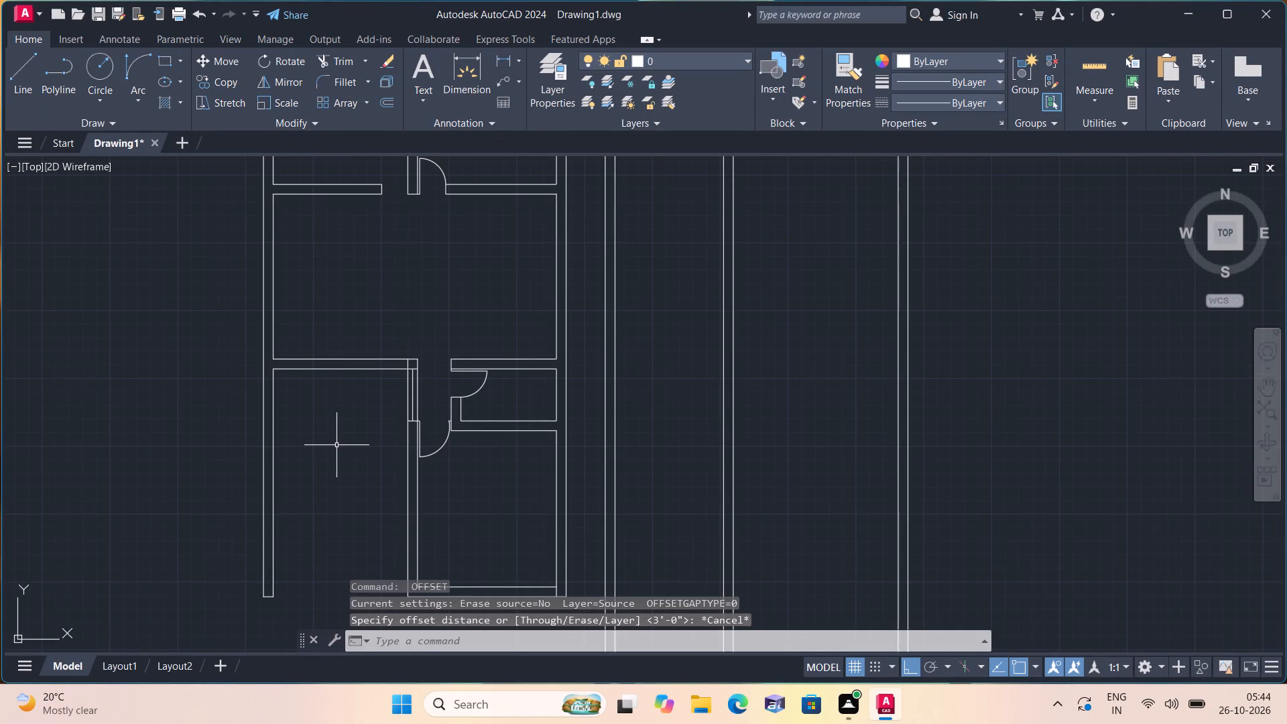
scroll(344, 444, "down", 1)
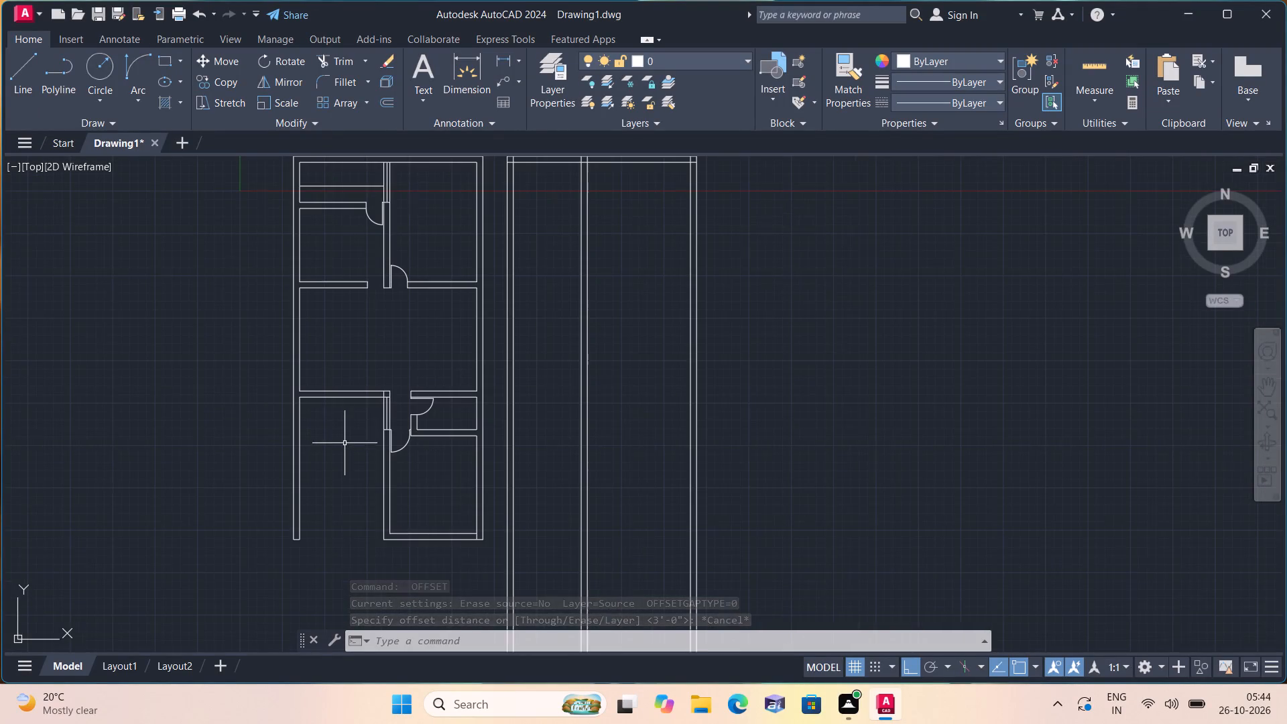
scroll(349, 440, "up", 1)
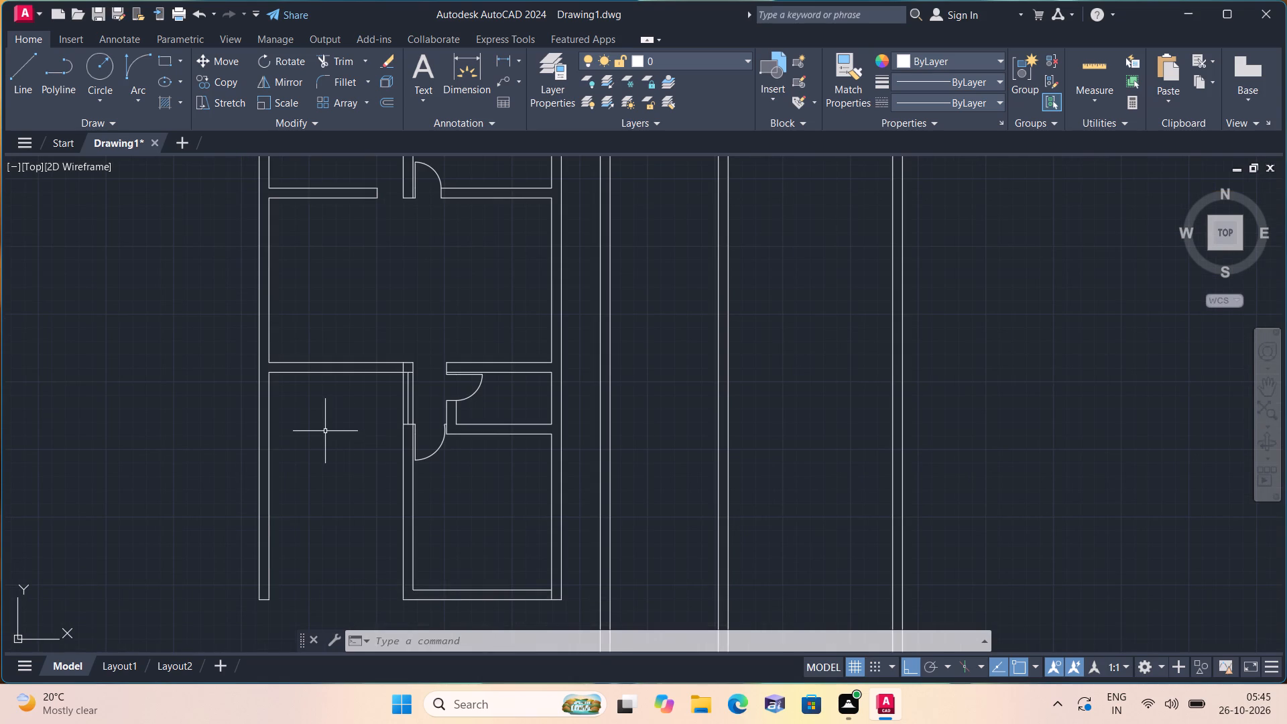
type("l")
key("space")
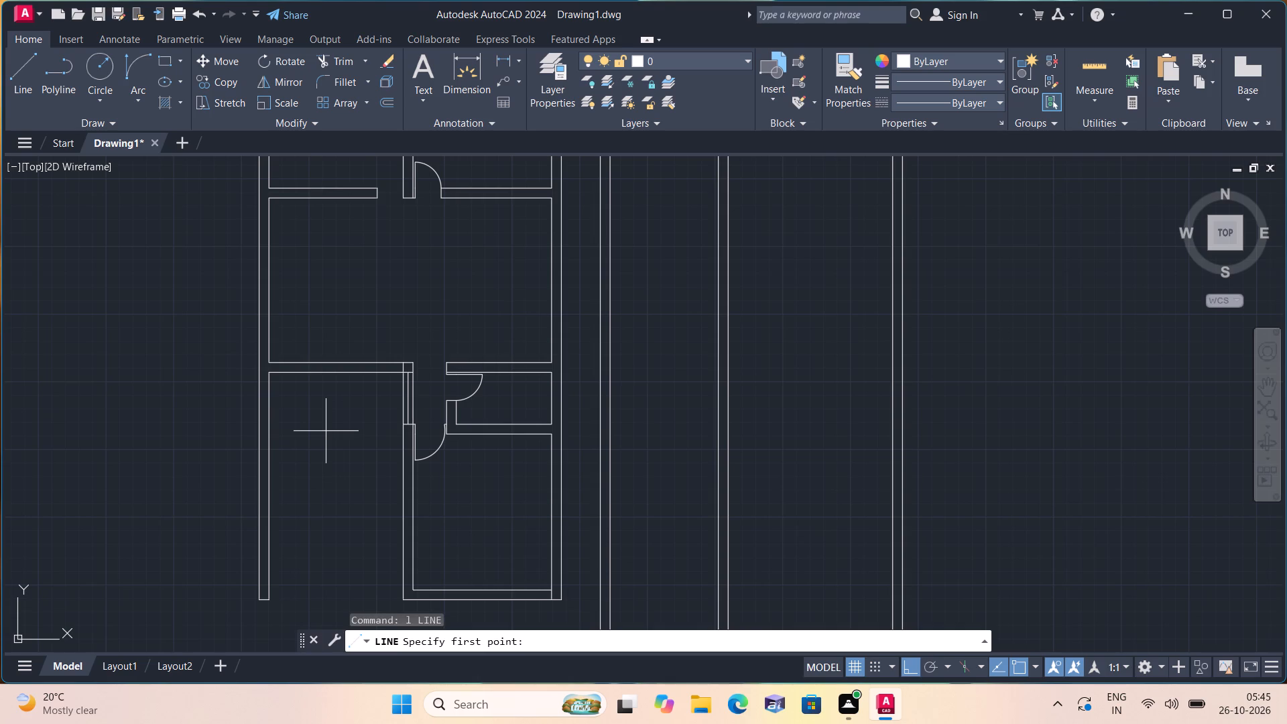
scroll(357, 422, "up", 1)
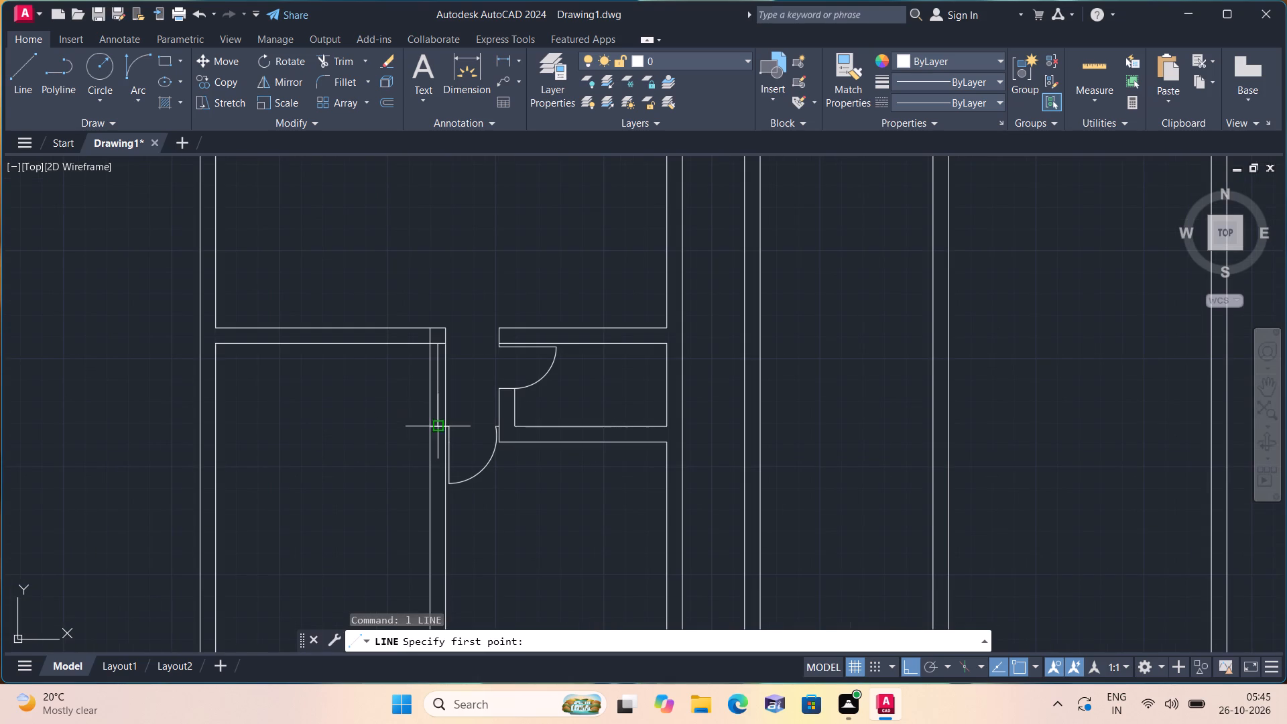
left_click(432, 424)
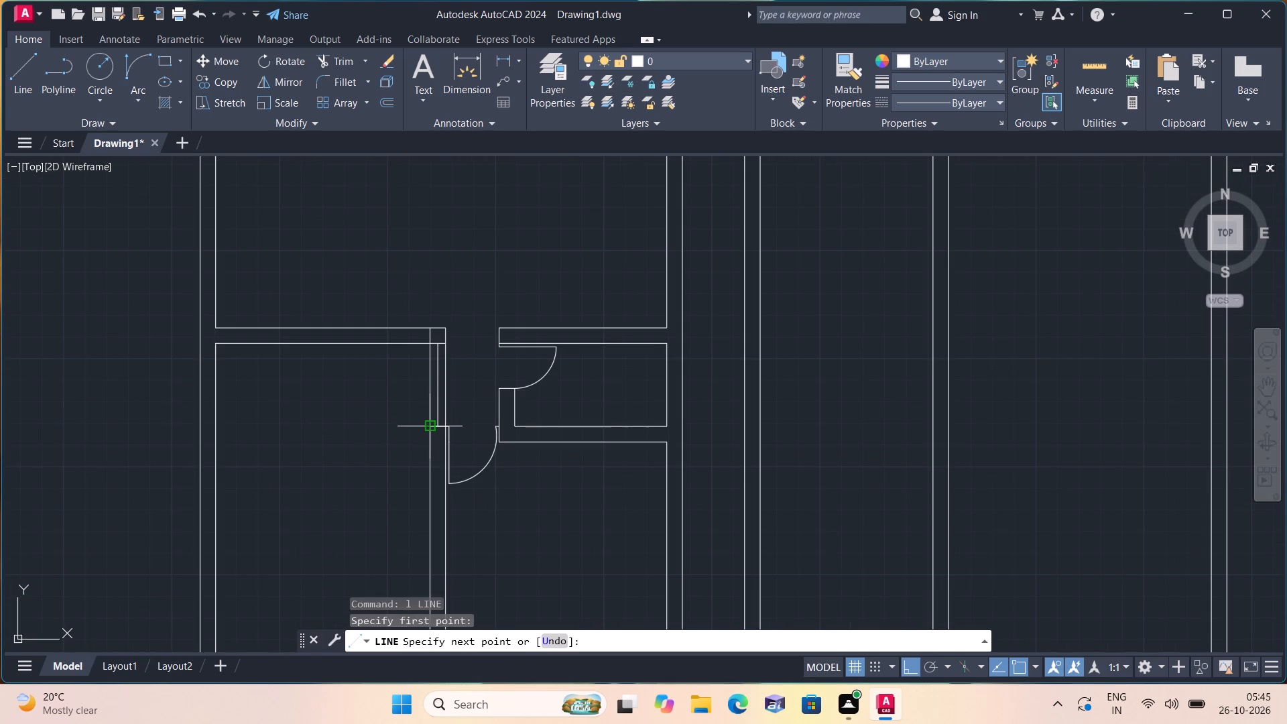
left_click(280, 425)
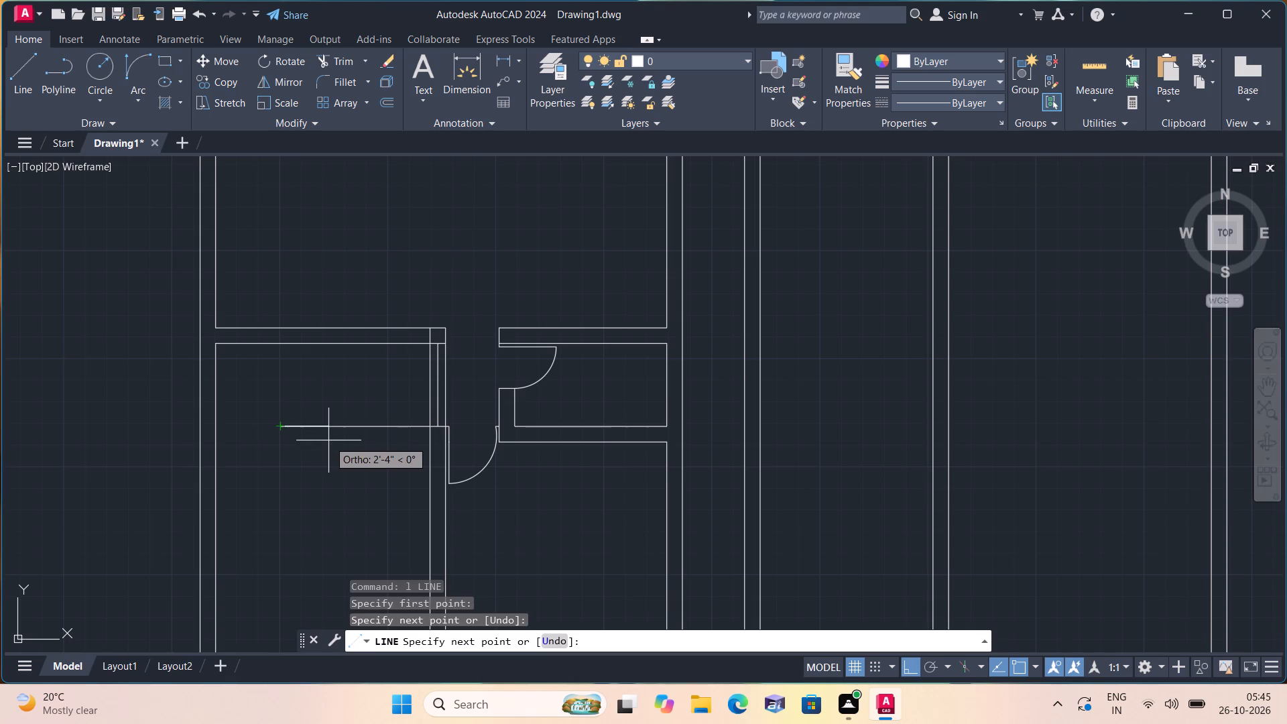
key("space")
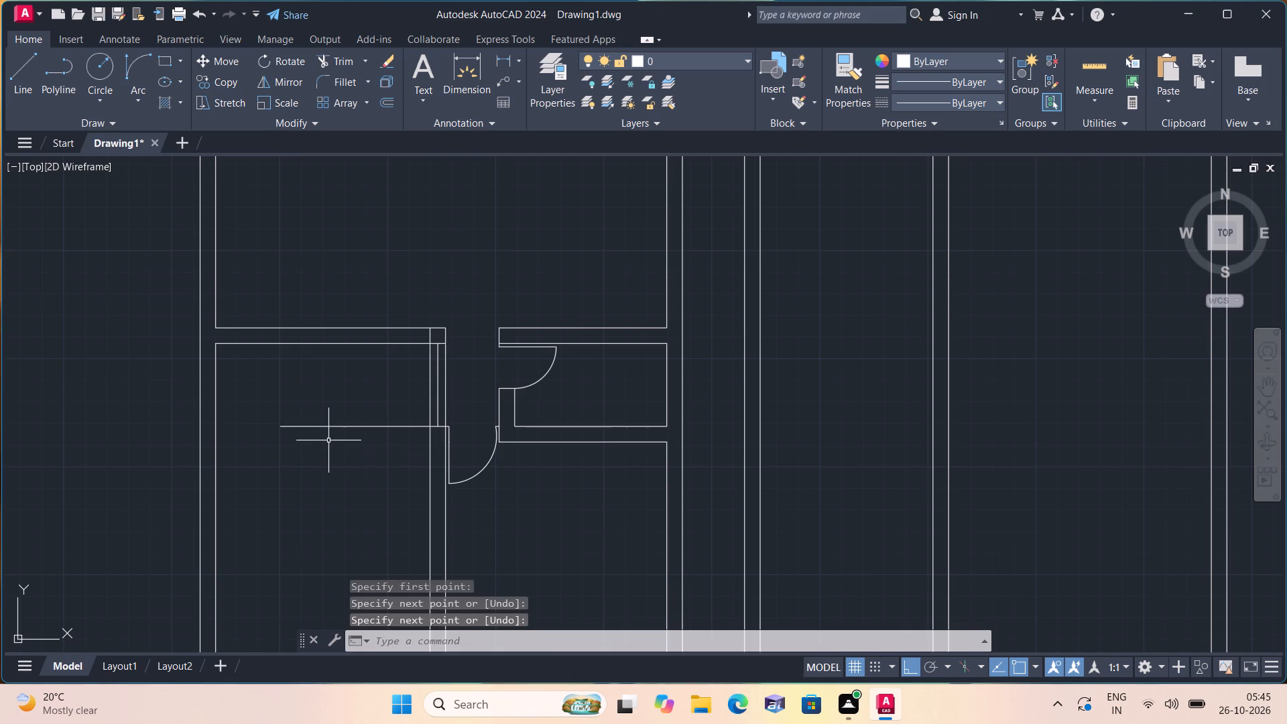
Offset the new horizontal line 1' upward.
key("o")
type("ff")
key("space")
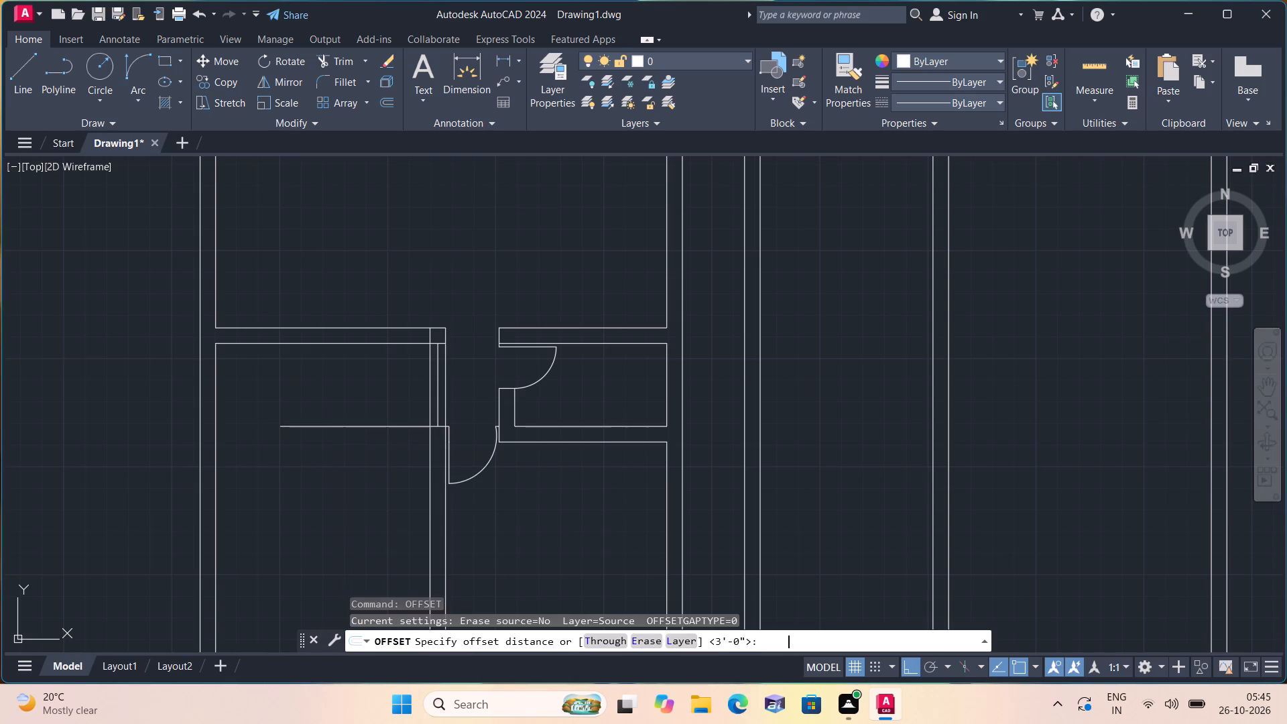
type("1'")
key("space")
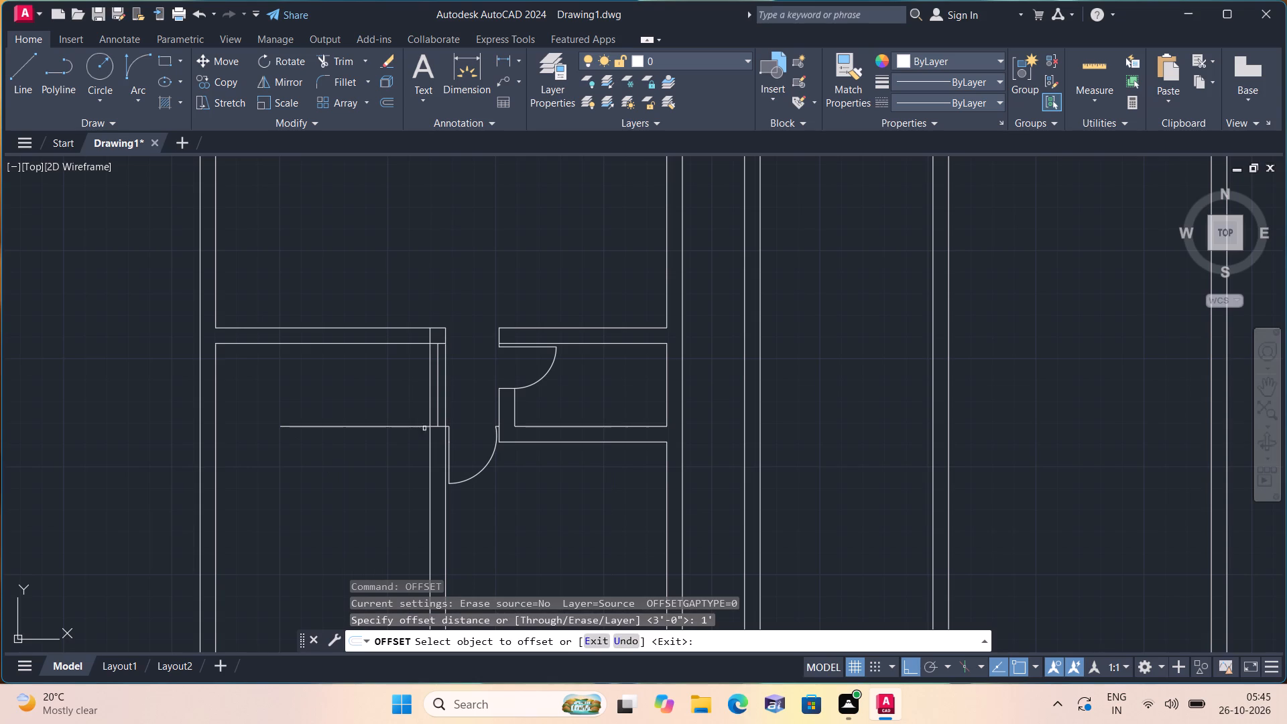
left_click(417, 426)
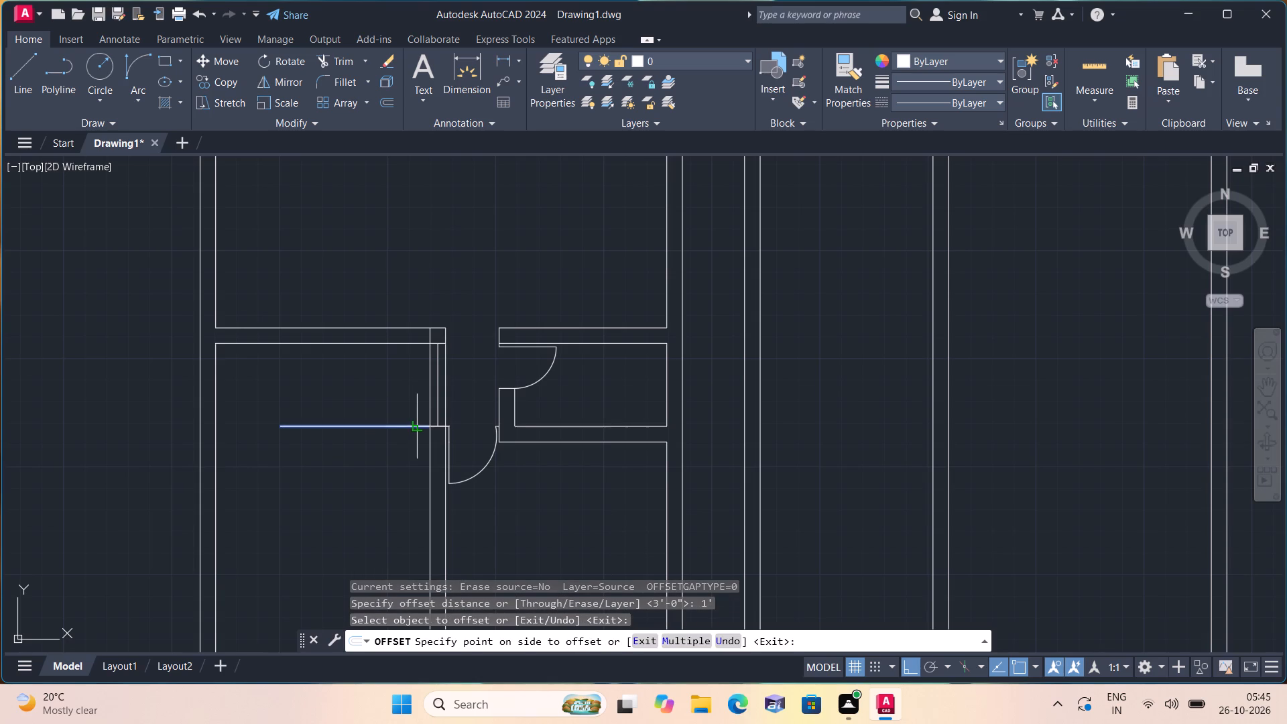
left_click(408, 401)
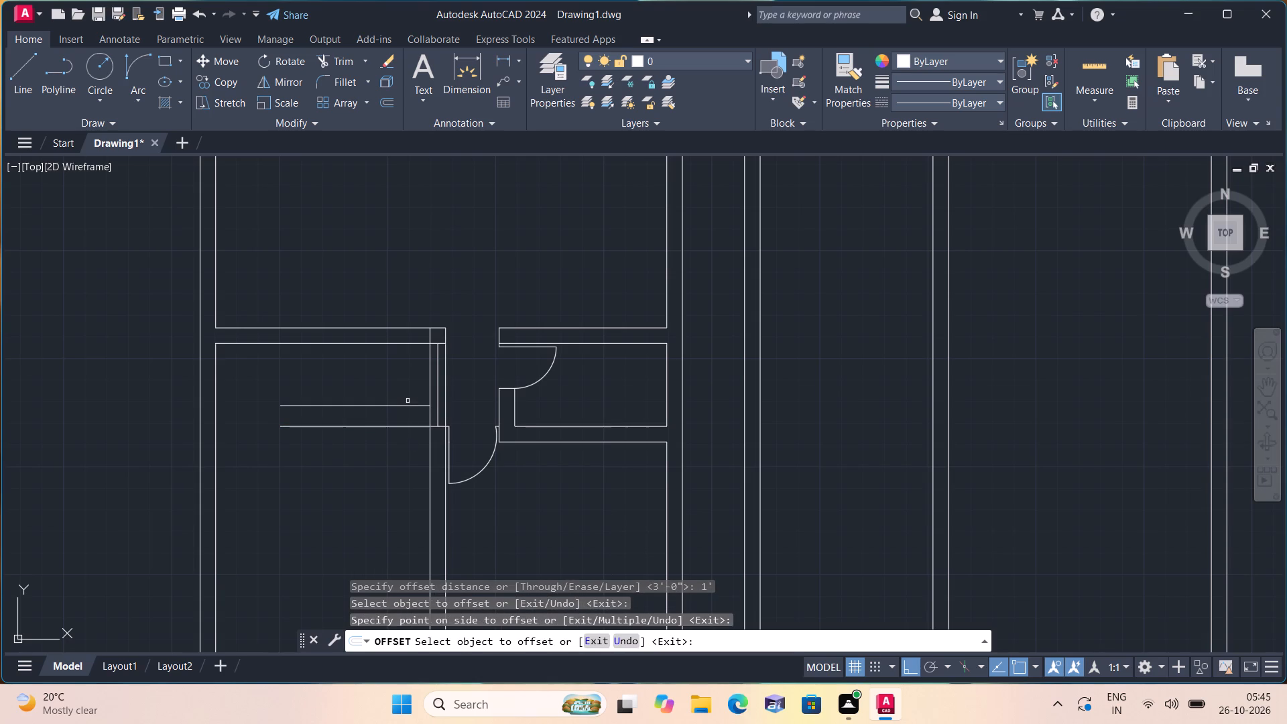
key("space")
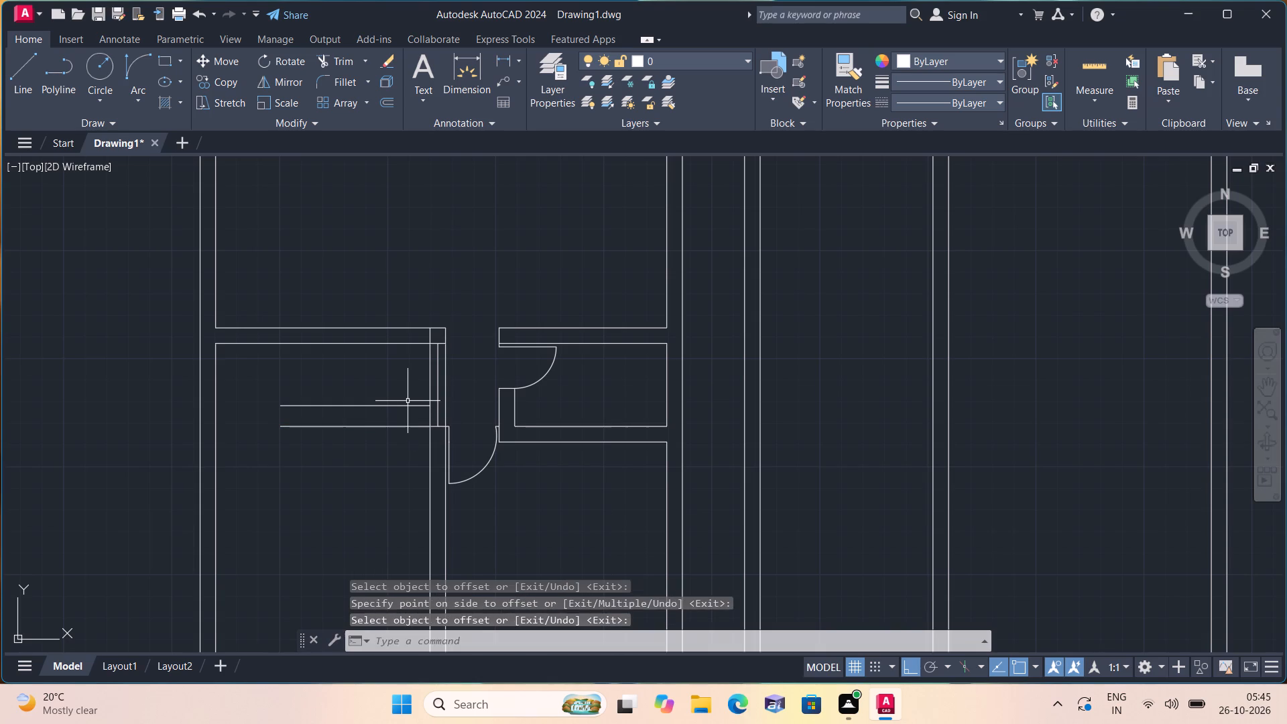
Draw a 3' line left along the horizontal wall's lower face from the passage wall corner, continuing straight up across the wall.
key("l")
key("space")
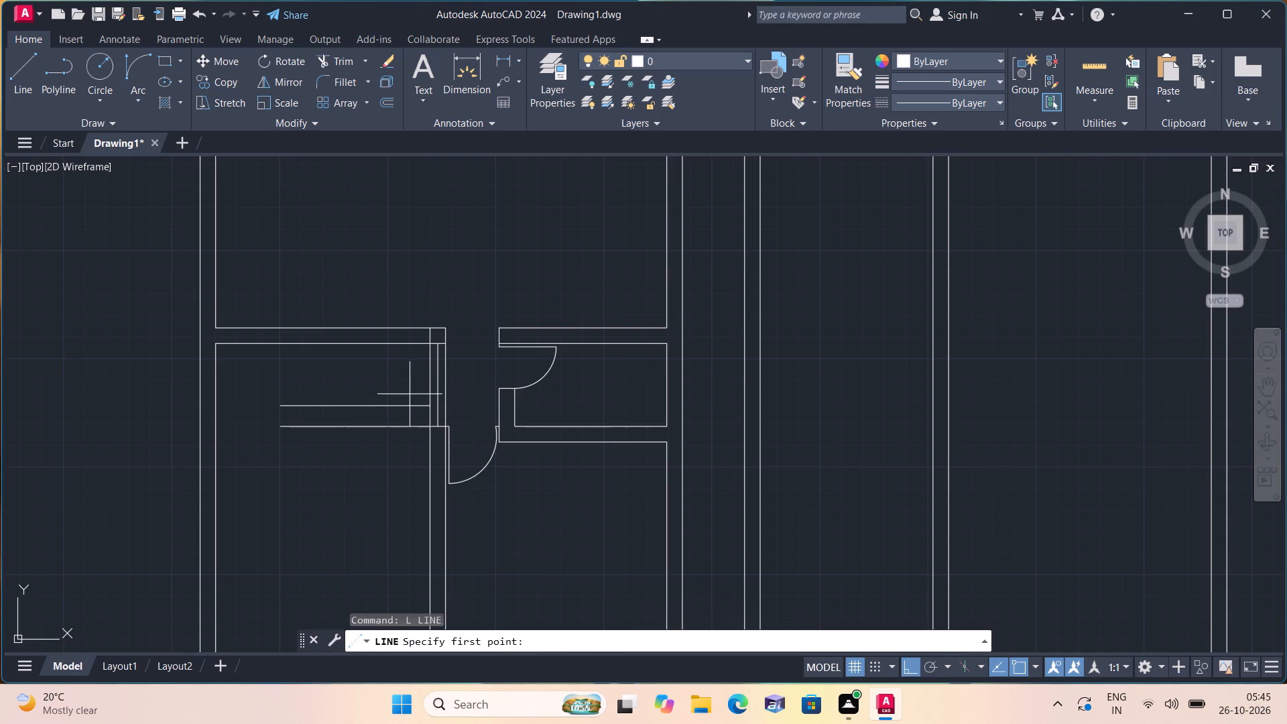
scroll(448, 335, "up", 2)
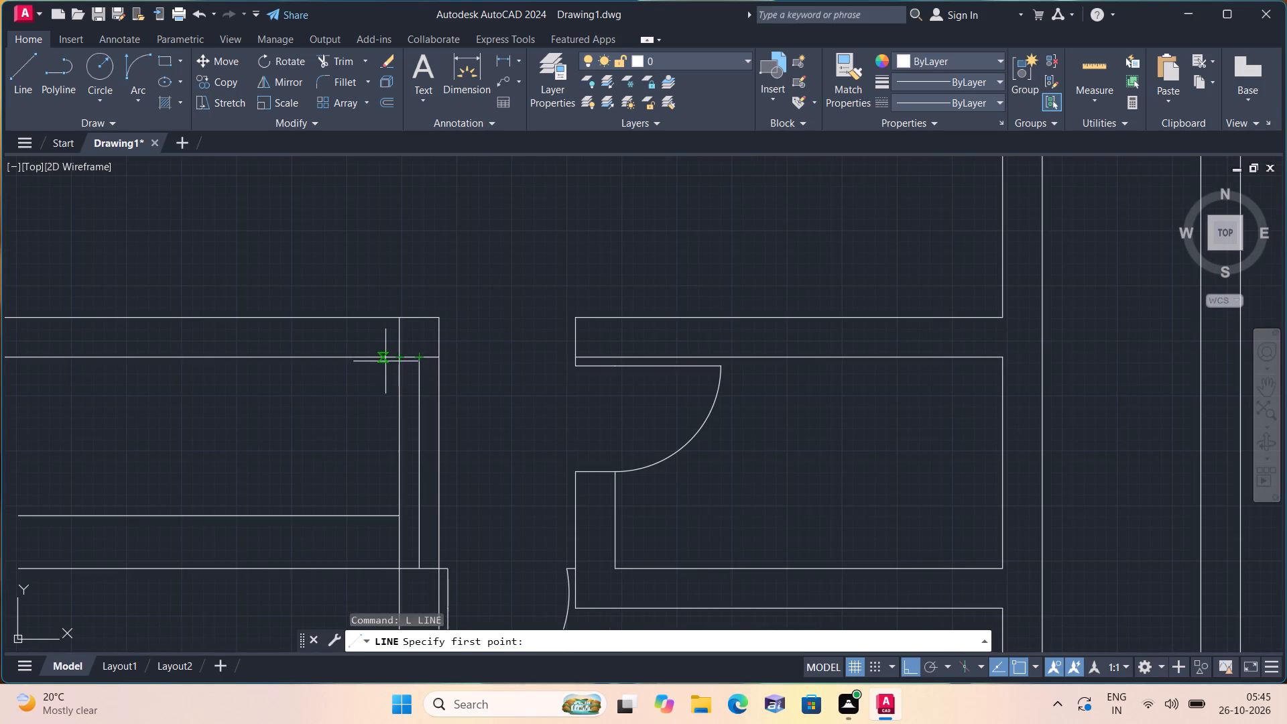
left_click(400, 357)
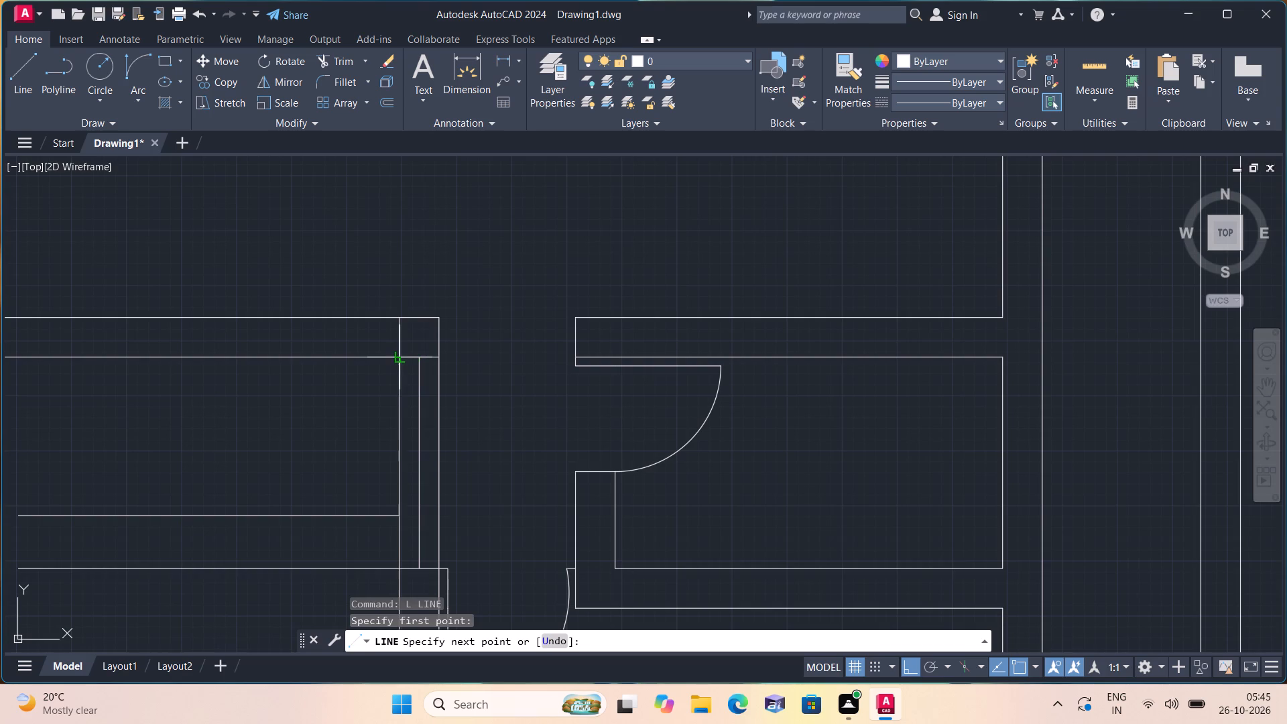
scroll(322, 359, "down", 2)
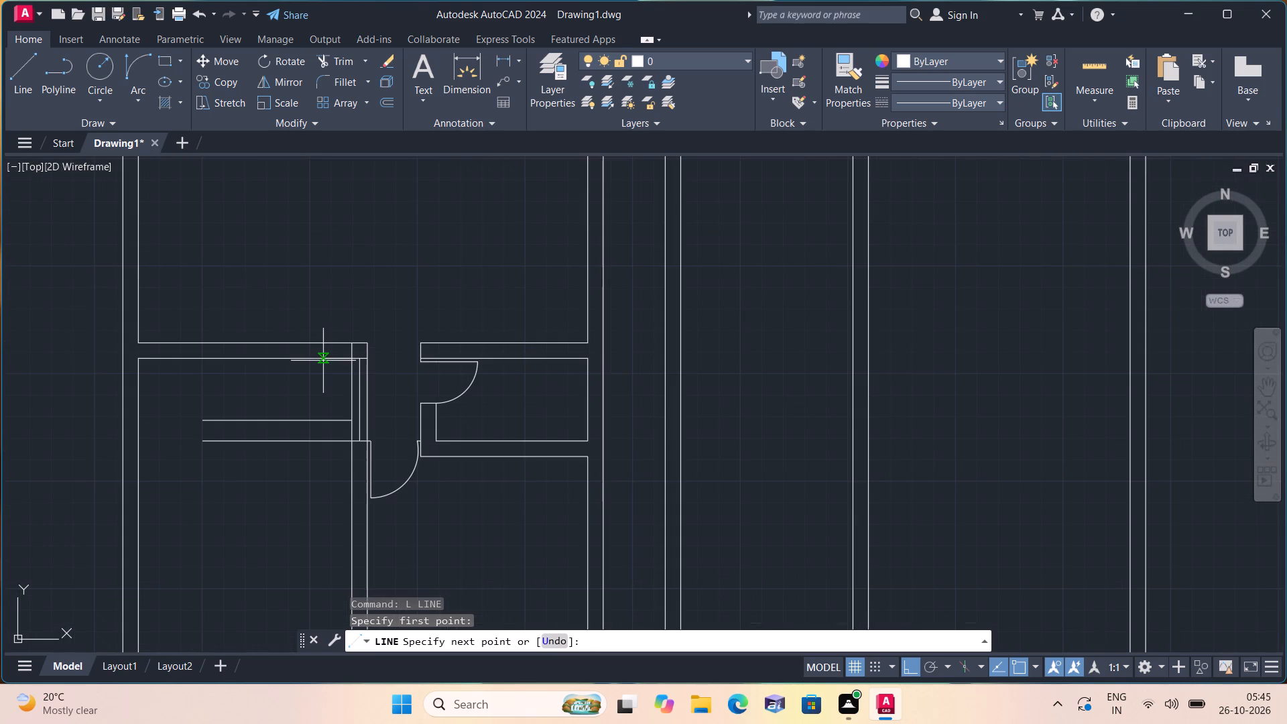
type("3'")
key("space")
left_click(294, 342)
key("space")
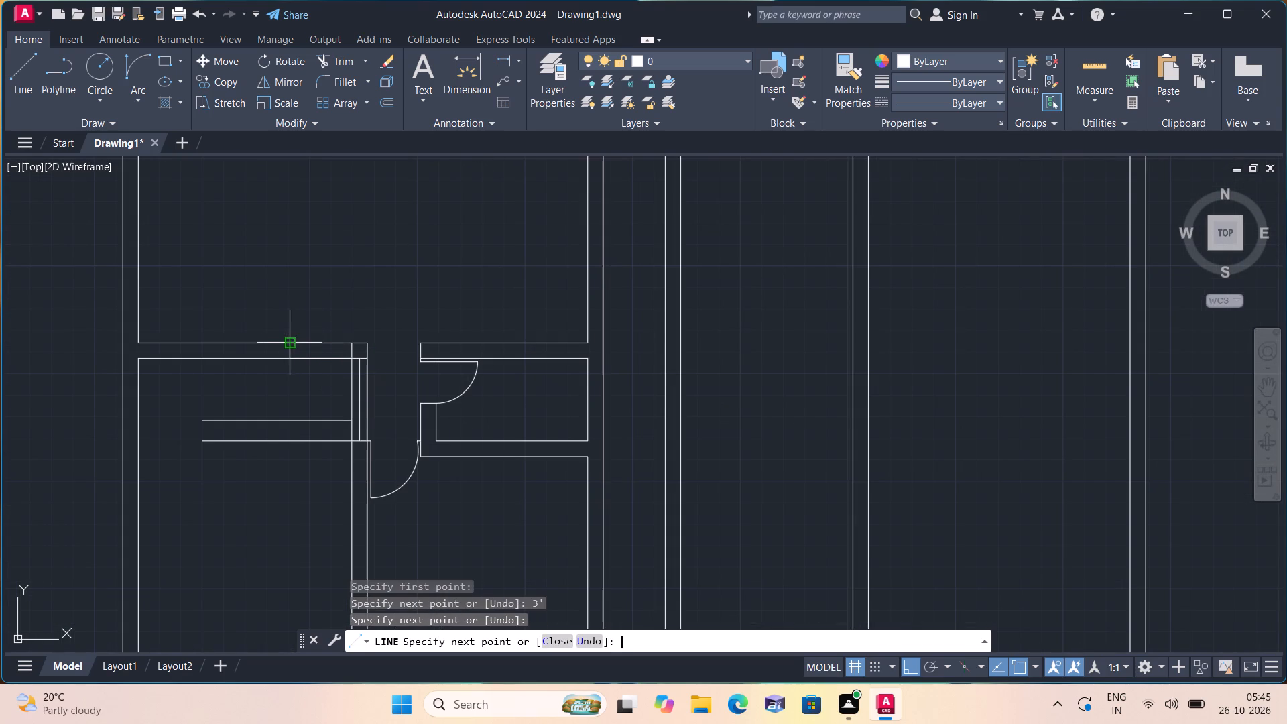
Trim both faces of the horizontal wall between the new jamb line and the passage wall to open the doorway.
type("trim")
key("space")
left_click_drag(332, 318, 322, 392)
key("space")
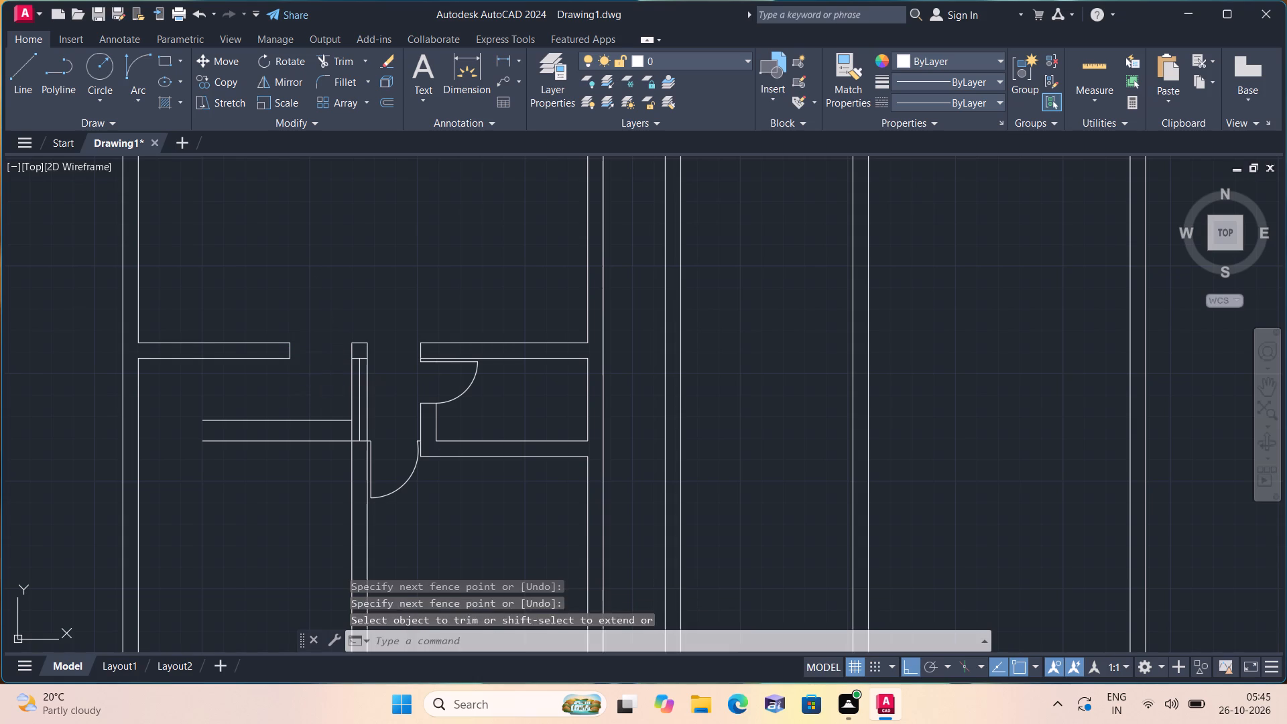
Draw a vertical line from the new jamb's lower corner down to the lower of the two parallel horizontal lines.
type("l")
key("space")
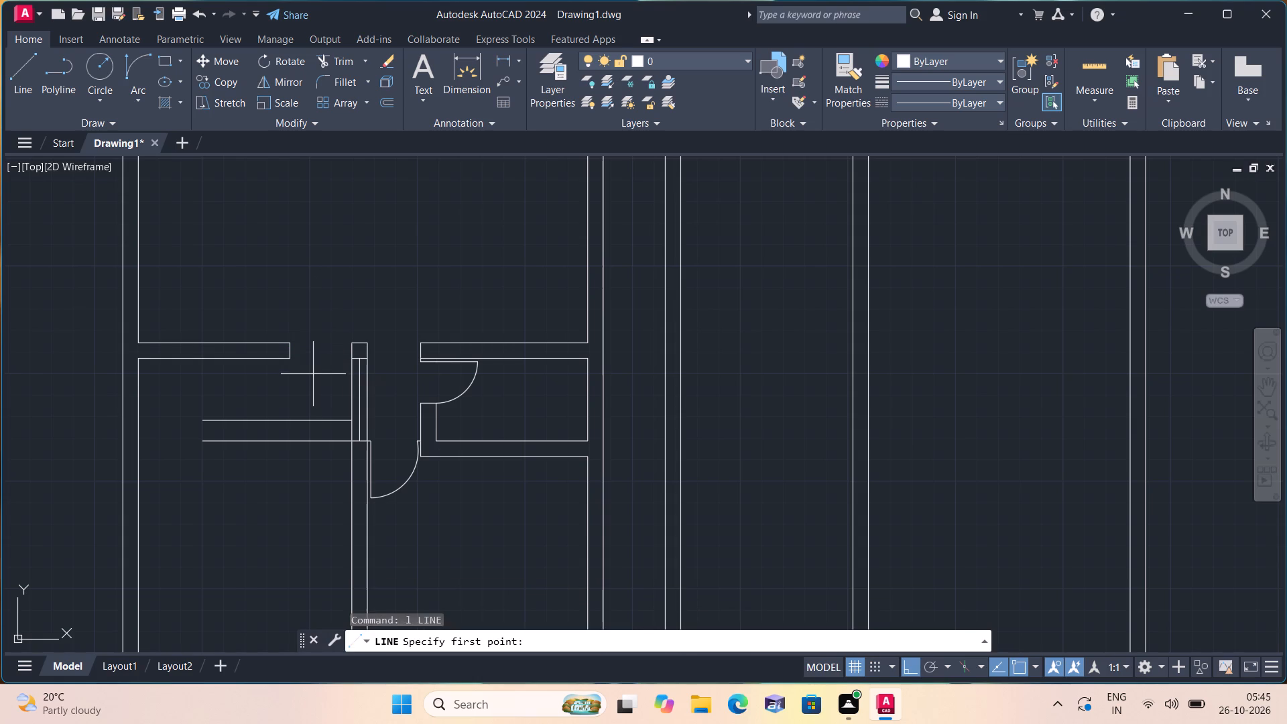
left_click(288, 357)
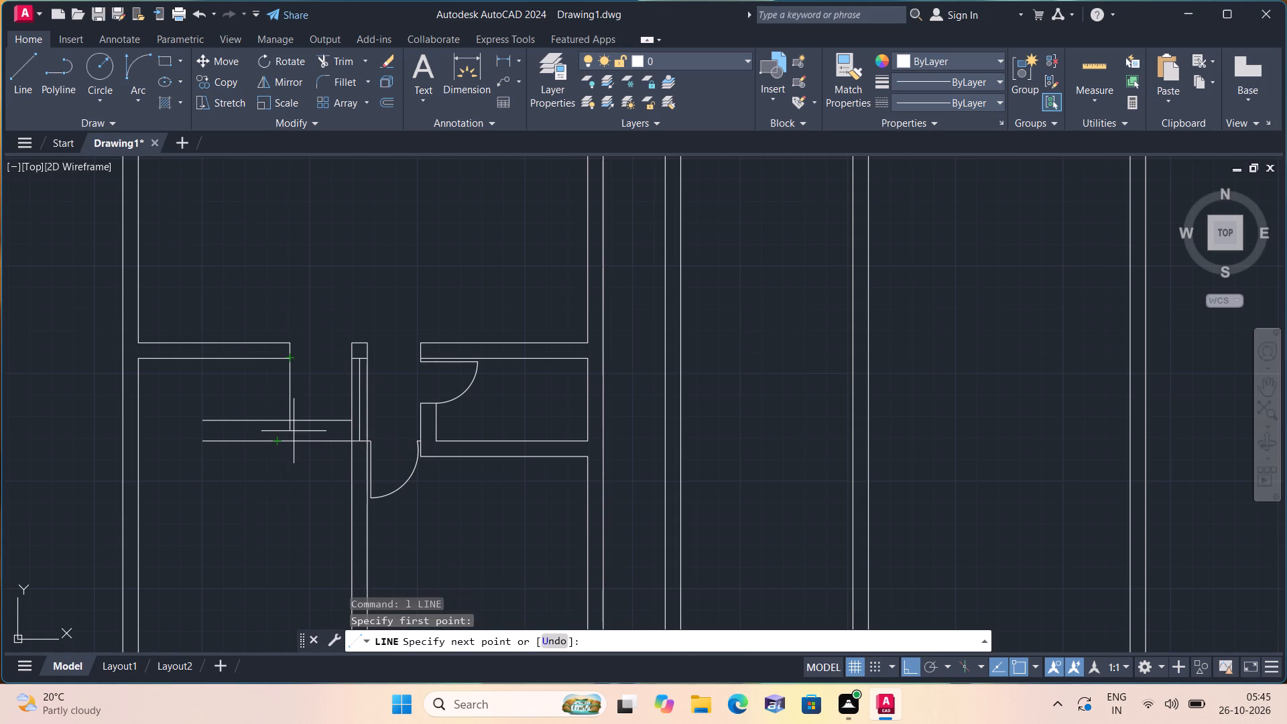
left_click(291, 441)
key("space")
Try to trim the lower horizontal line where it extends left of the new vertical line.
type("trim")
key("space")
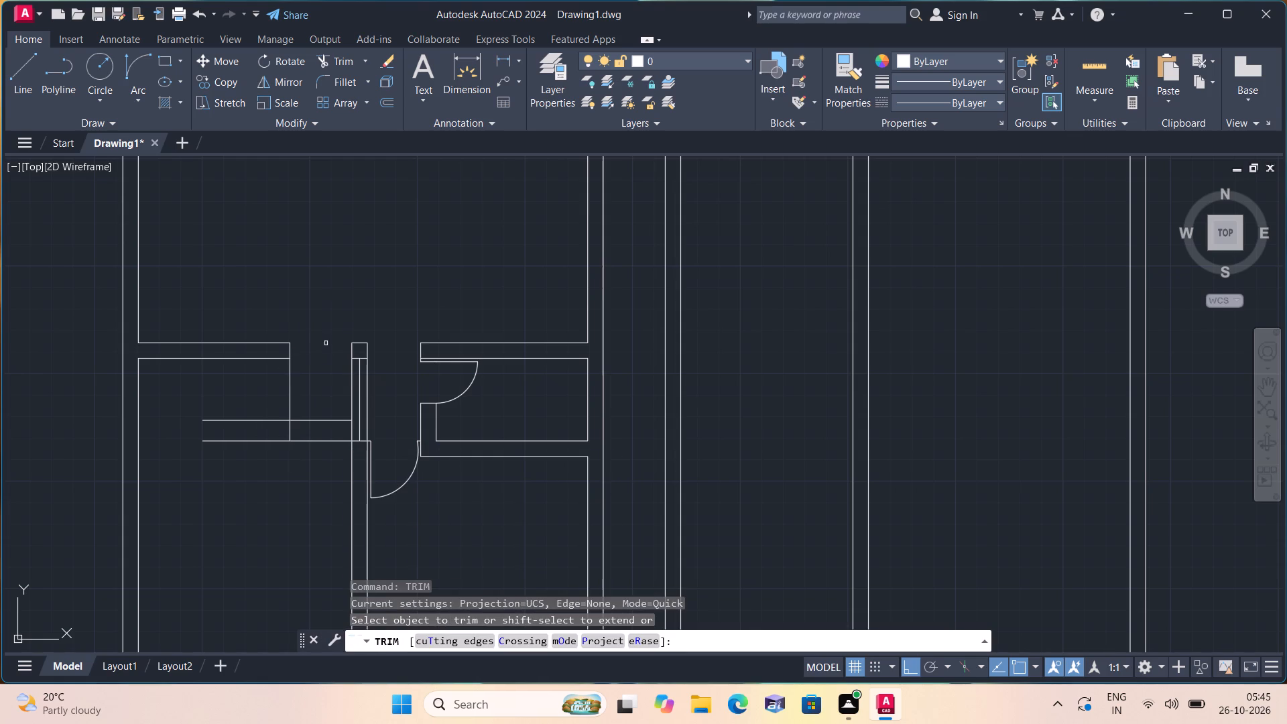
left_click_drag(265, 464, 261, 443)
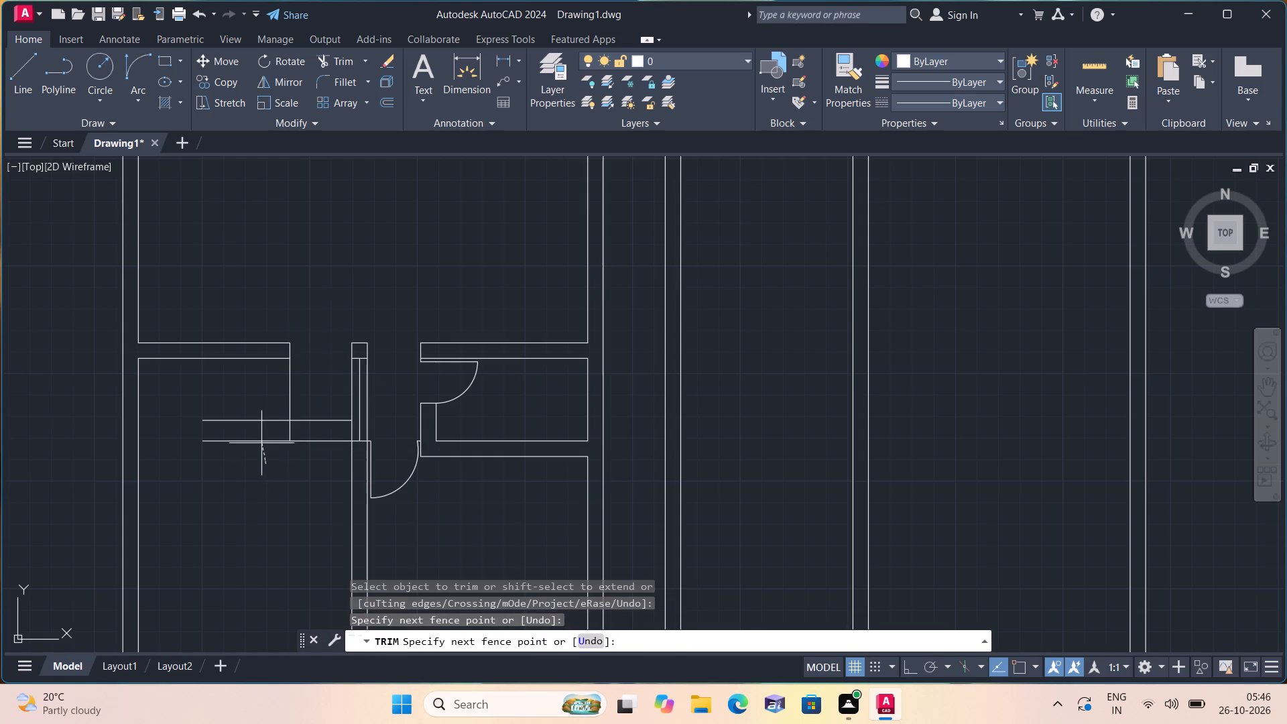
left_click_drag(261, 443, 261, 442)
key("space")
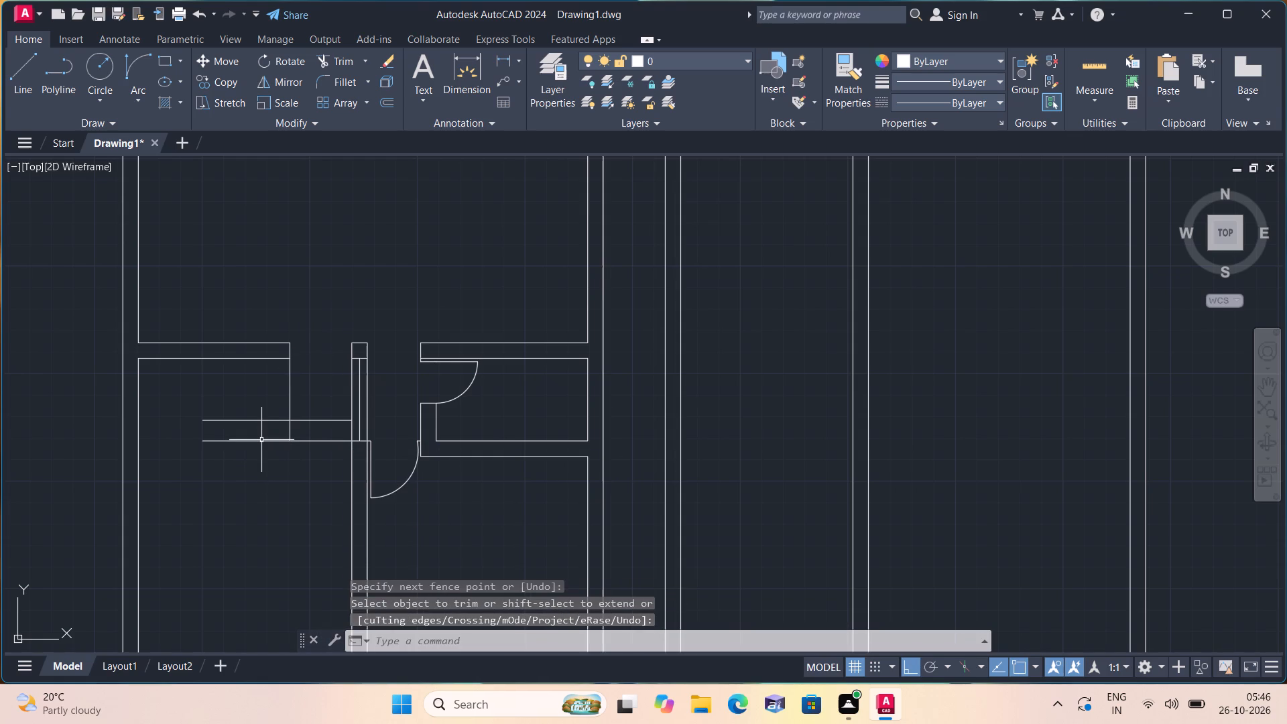
Offset the vertical jamb line 10" to the left five times in succession, each time from the newest line, to form evenly spaced stair lines.
type("off")
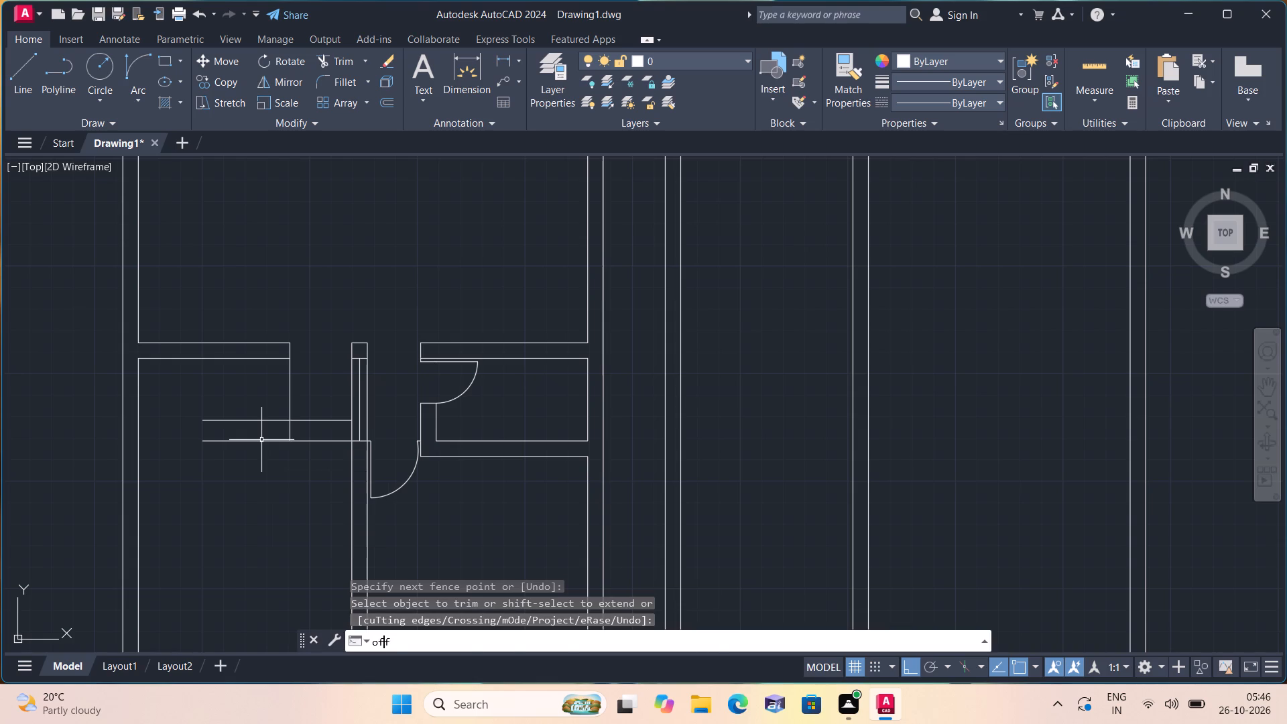
key("space")
type("10")
key("shift+quotedbl")
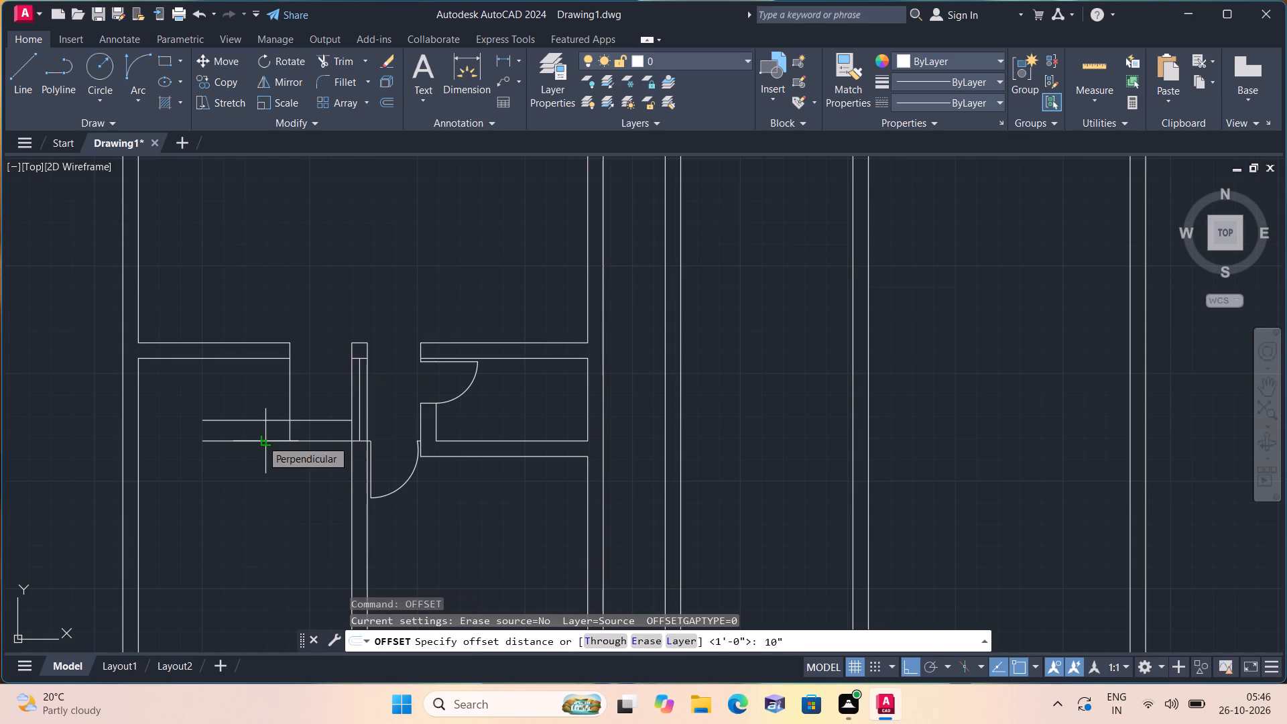
key("space")
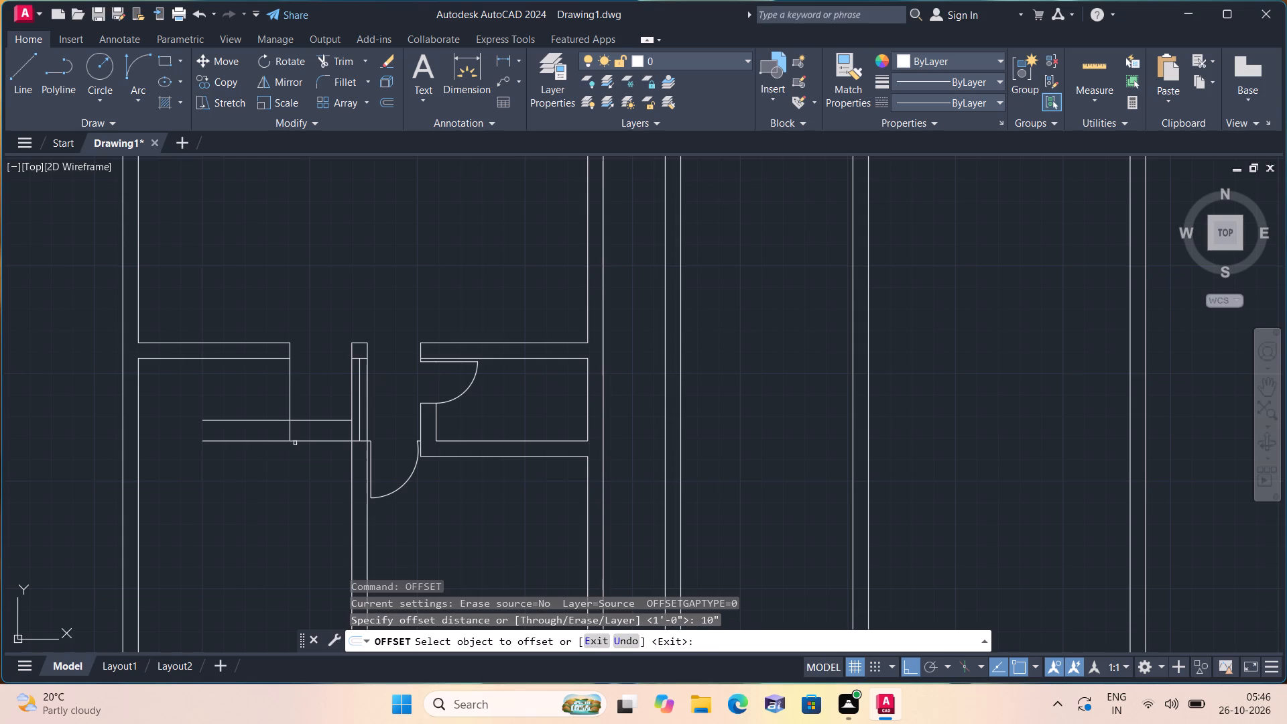
left_click(288, 394)
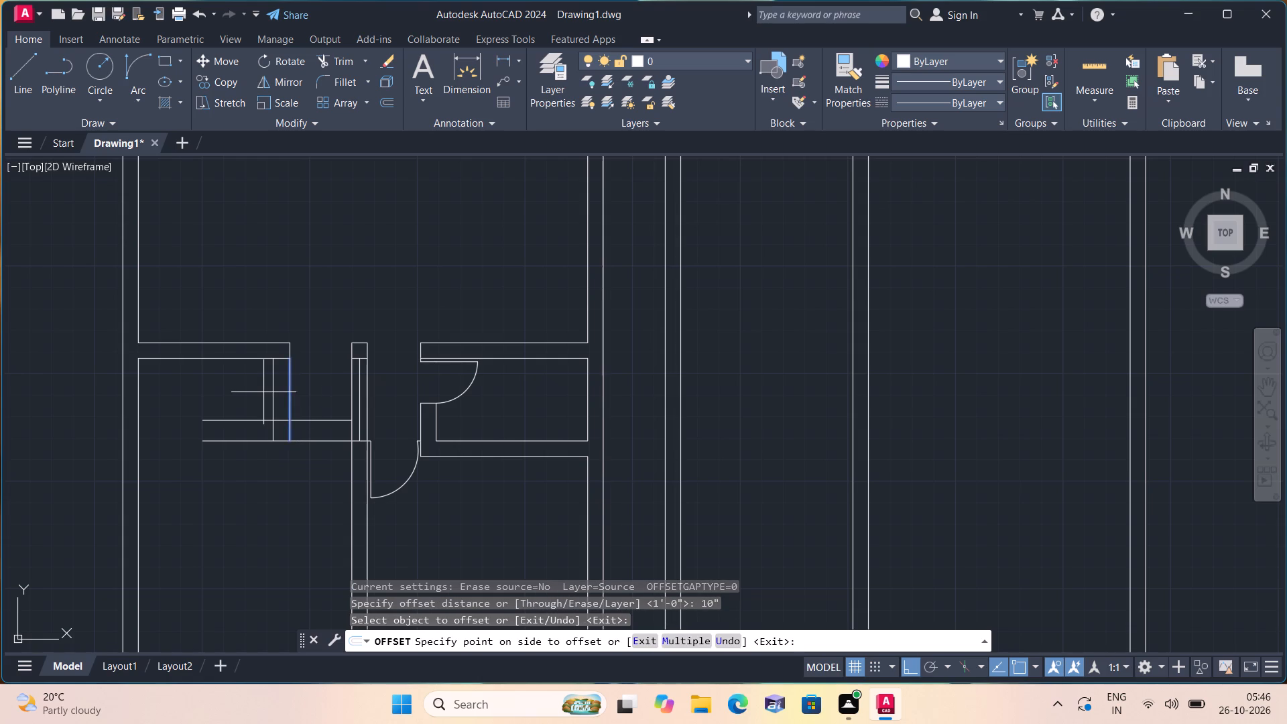
left_click(263, 392)
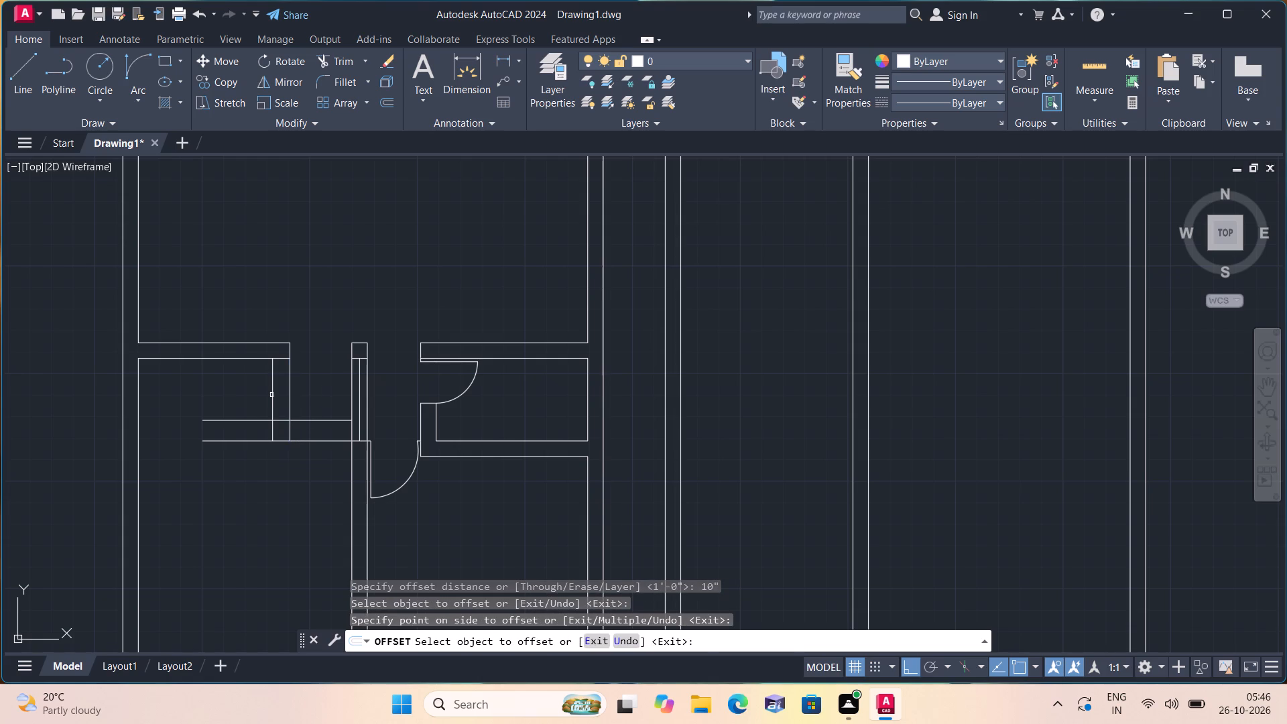
left_click(271, 395)
left_click(257, 391)
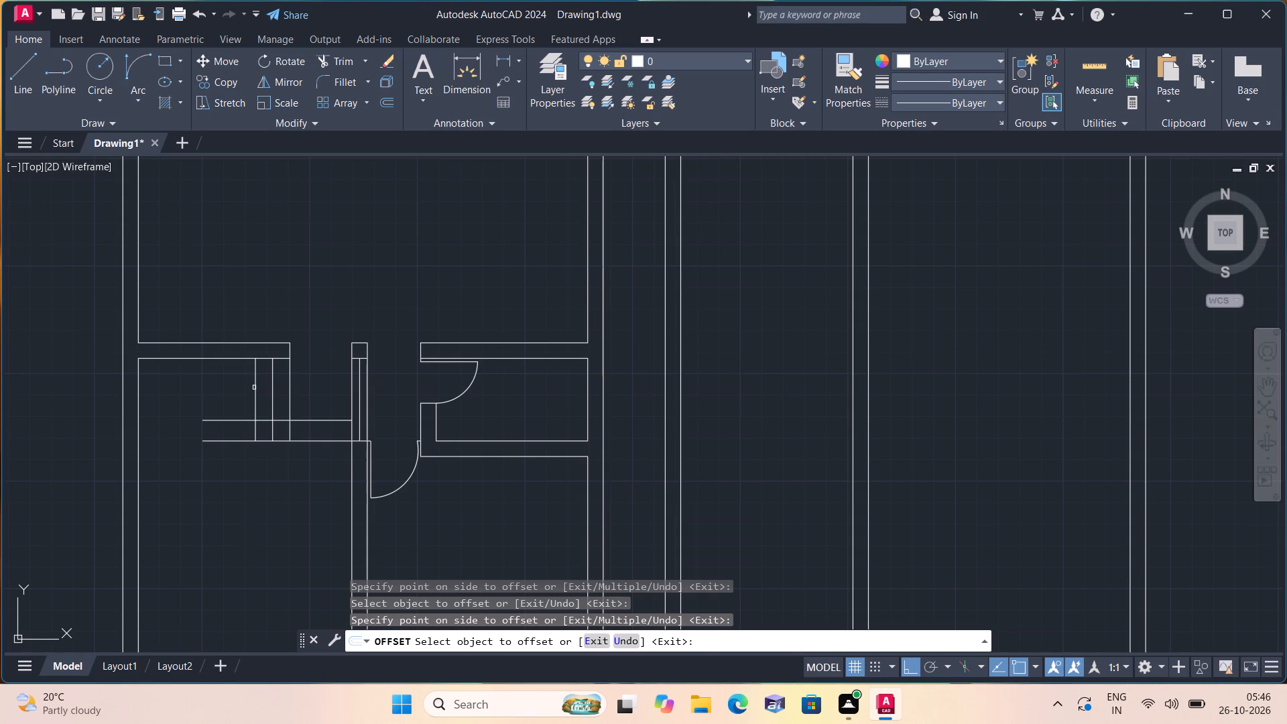
left_click(254, 387)
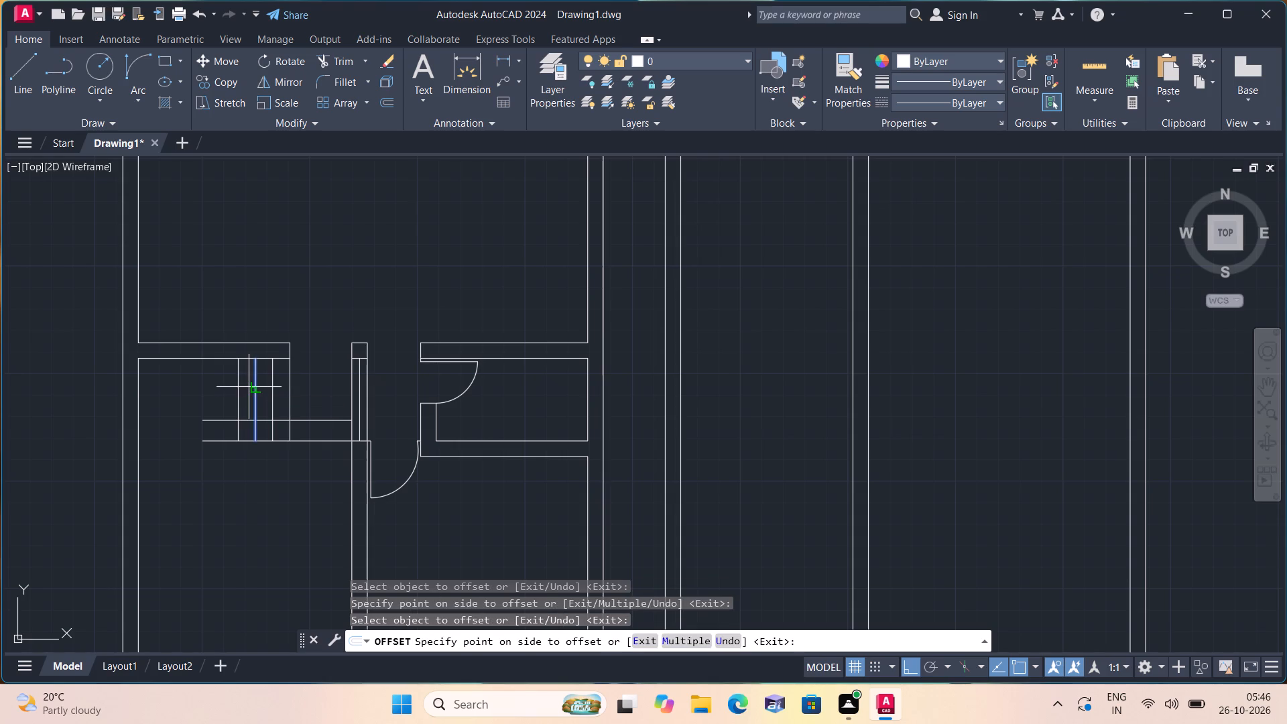
left_click(249, 387)
left_click(251, 387)
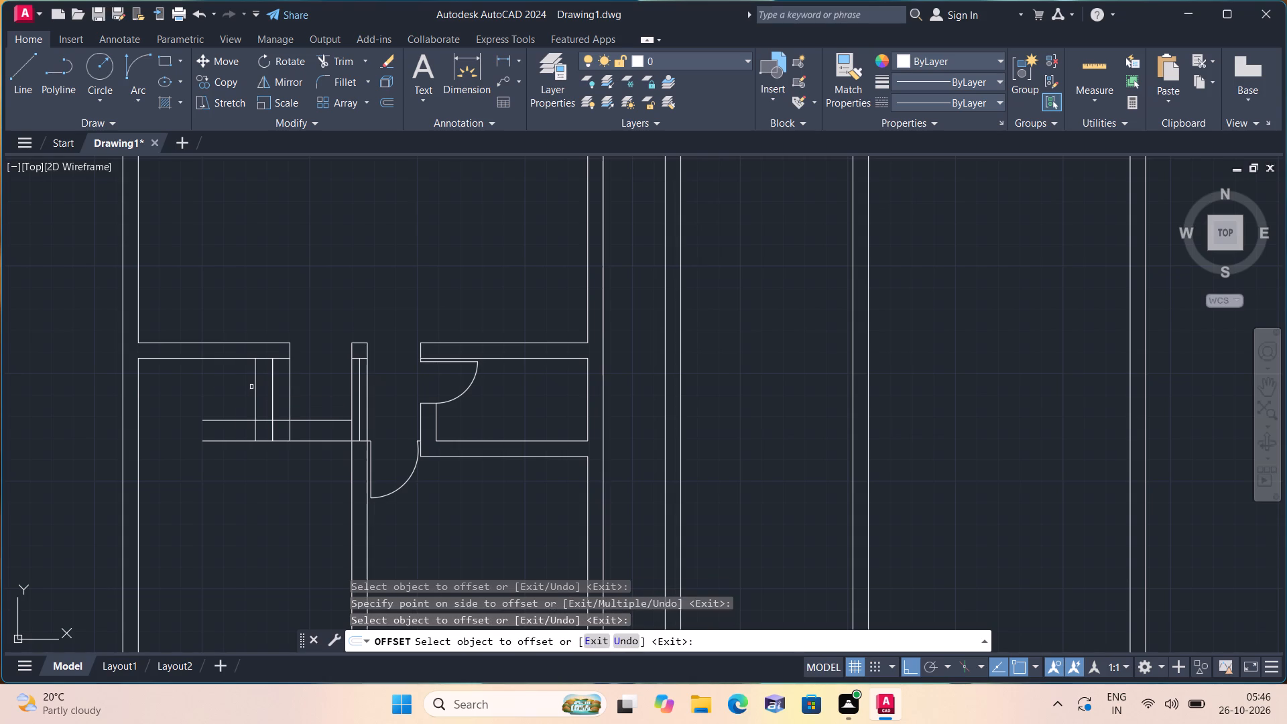
left_click(255, 394)
left_click(233, 386)
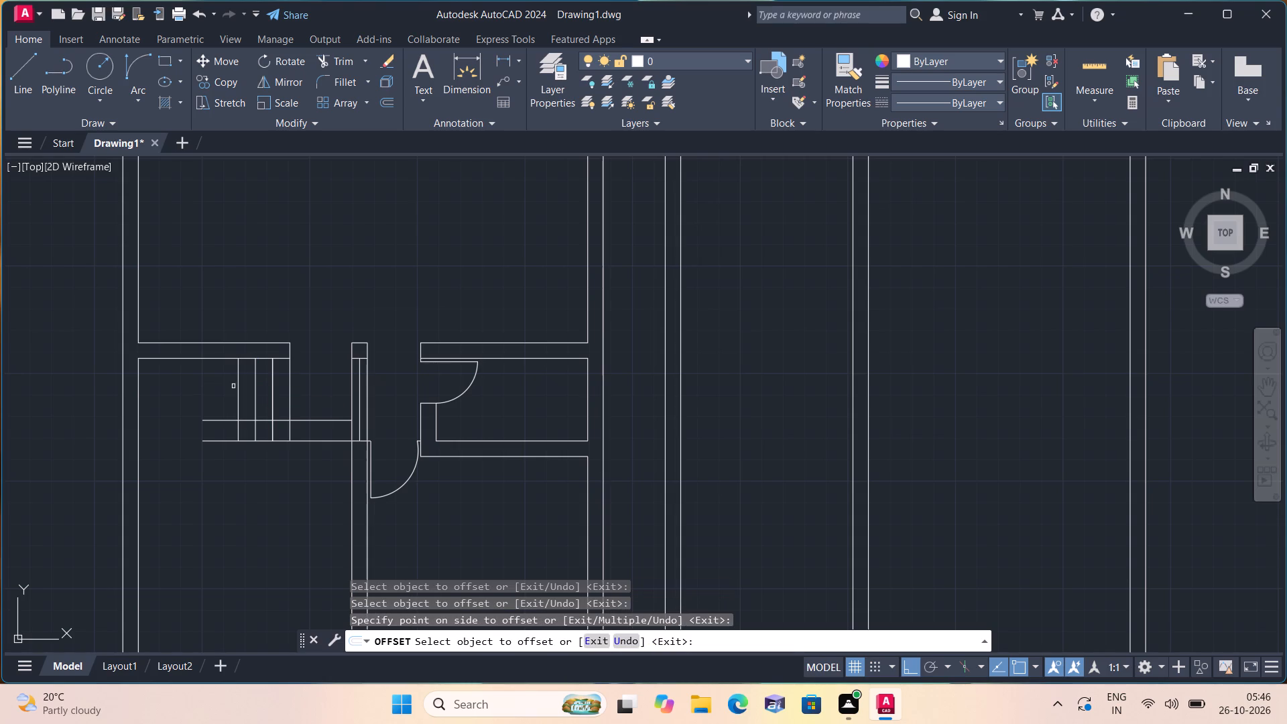
left_click(237, 397)
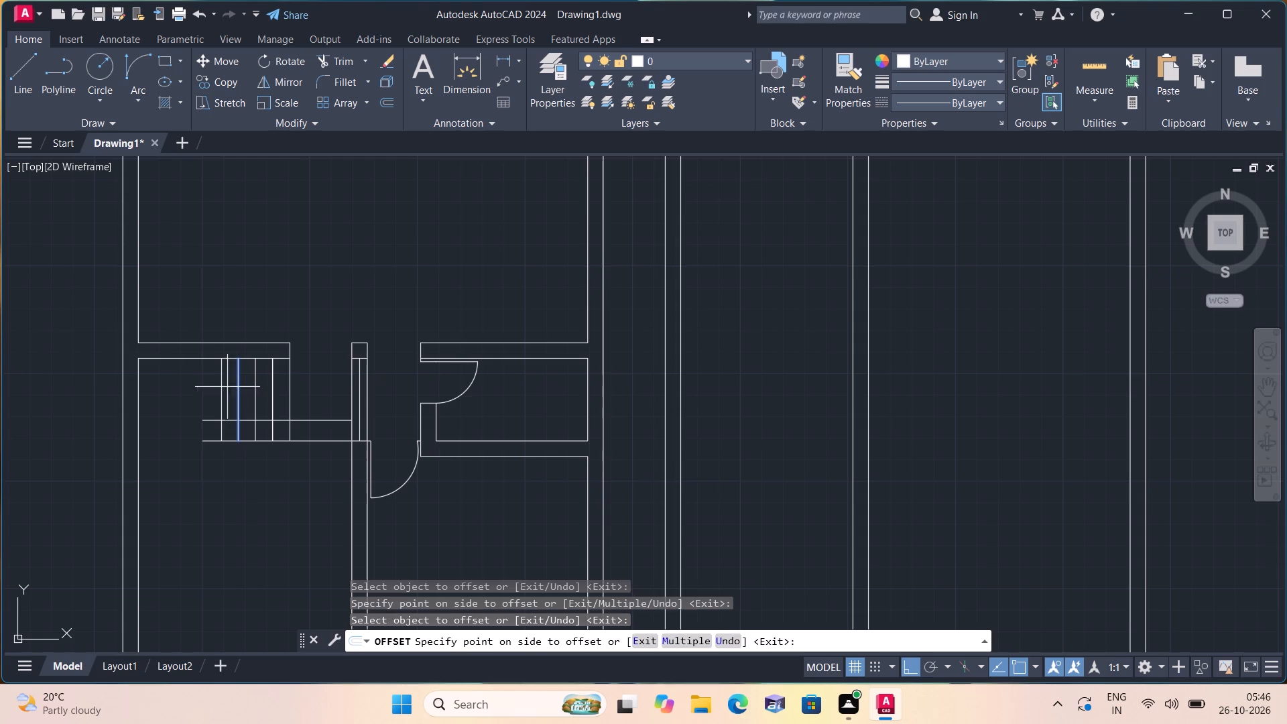
left_click(223, 386)
left_click(221, 383)
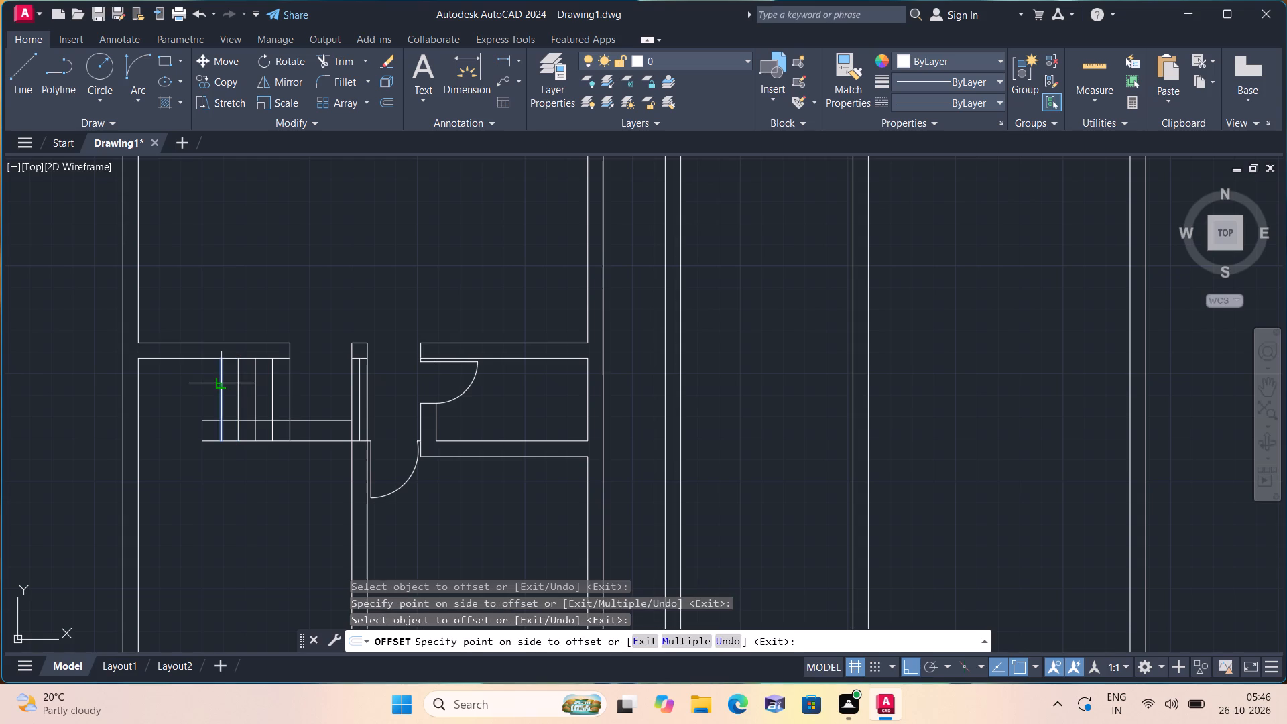
left_click(214, 379)
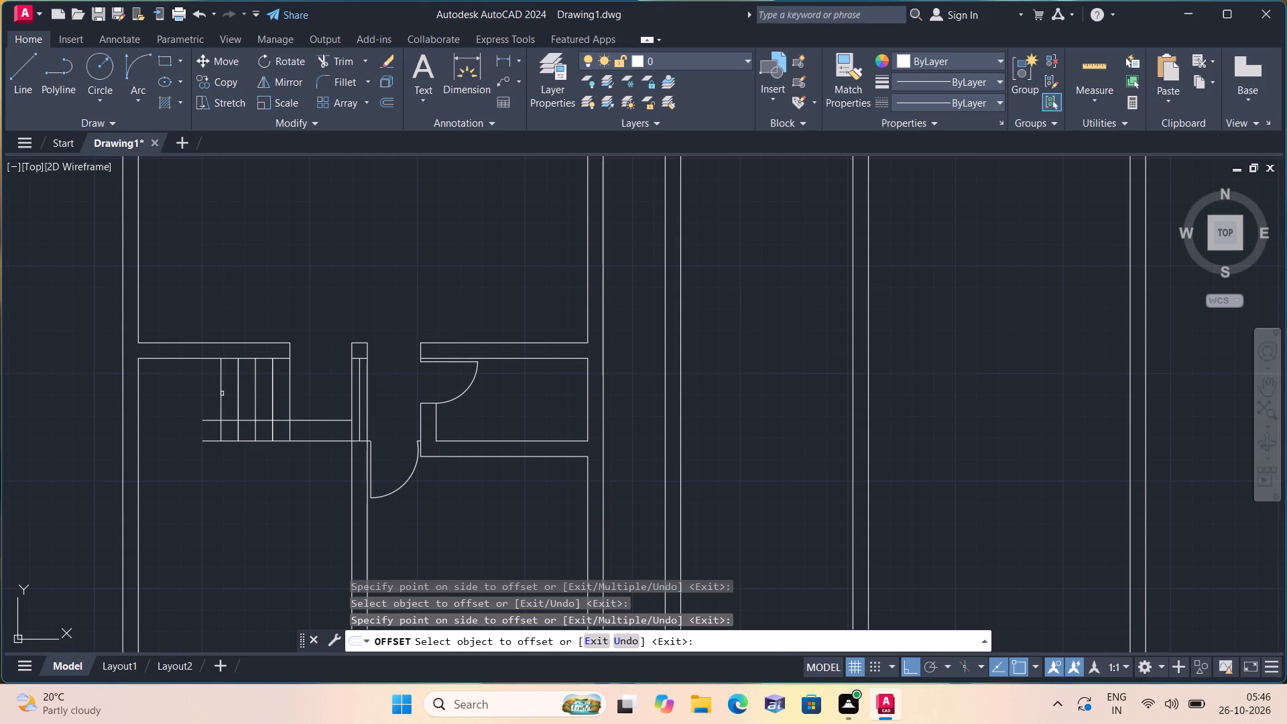
left_click(222, 394)
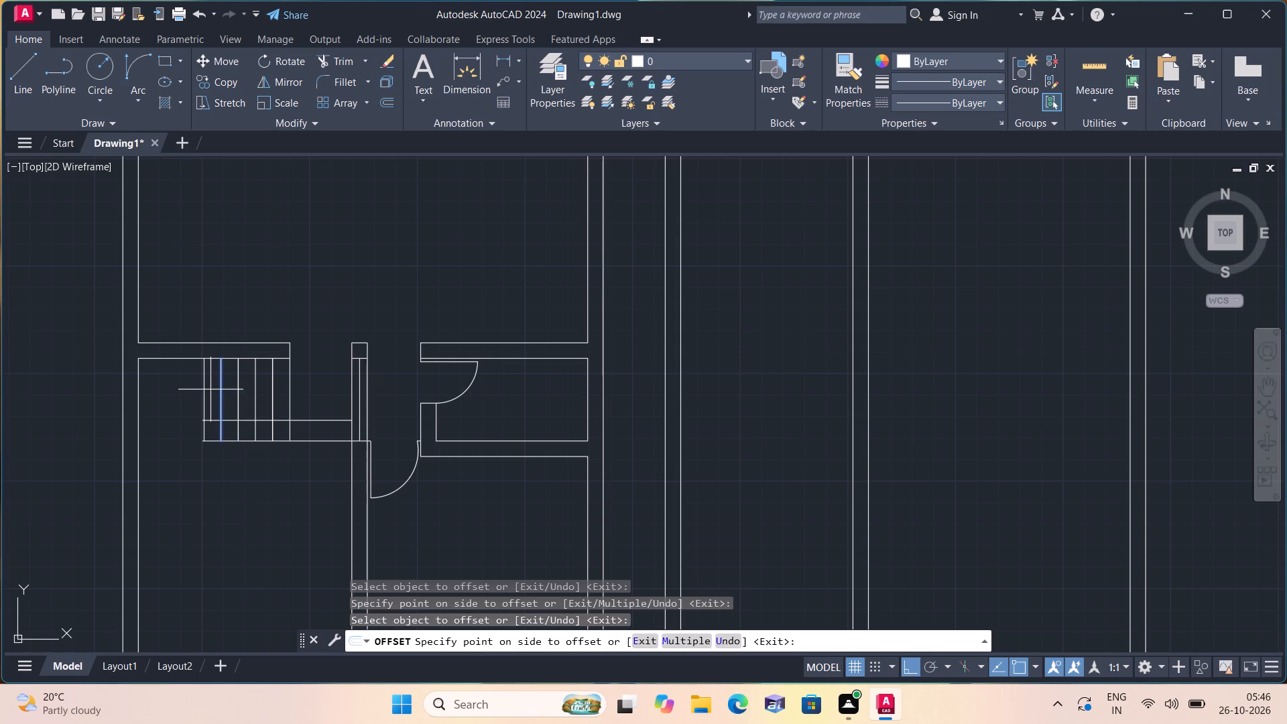
left_click(184, 390)
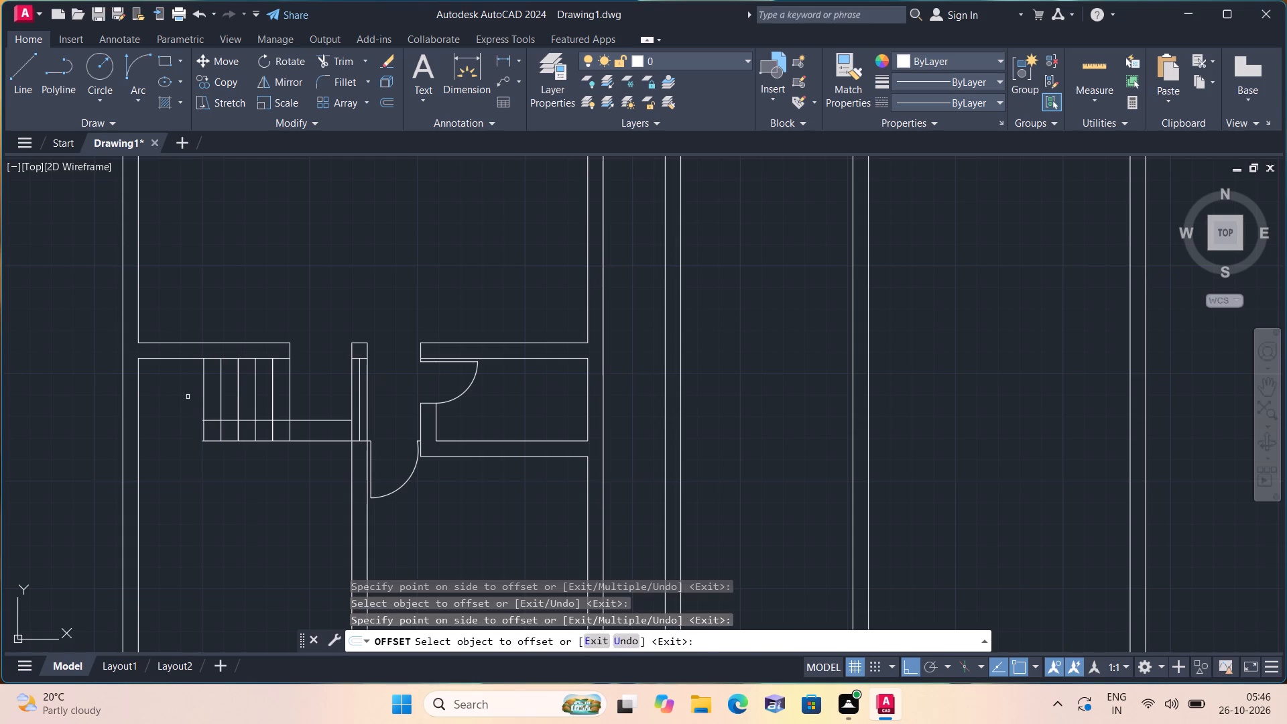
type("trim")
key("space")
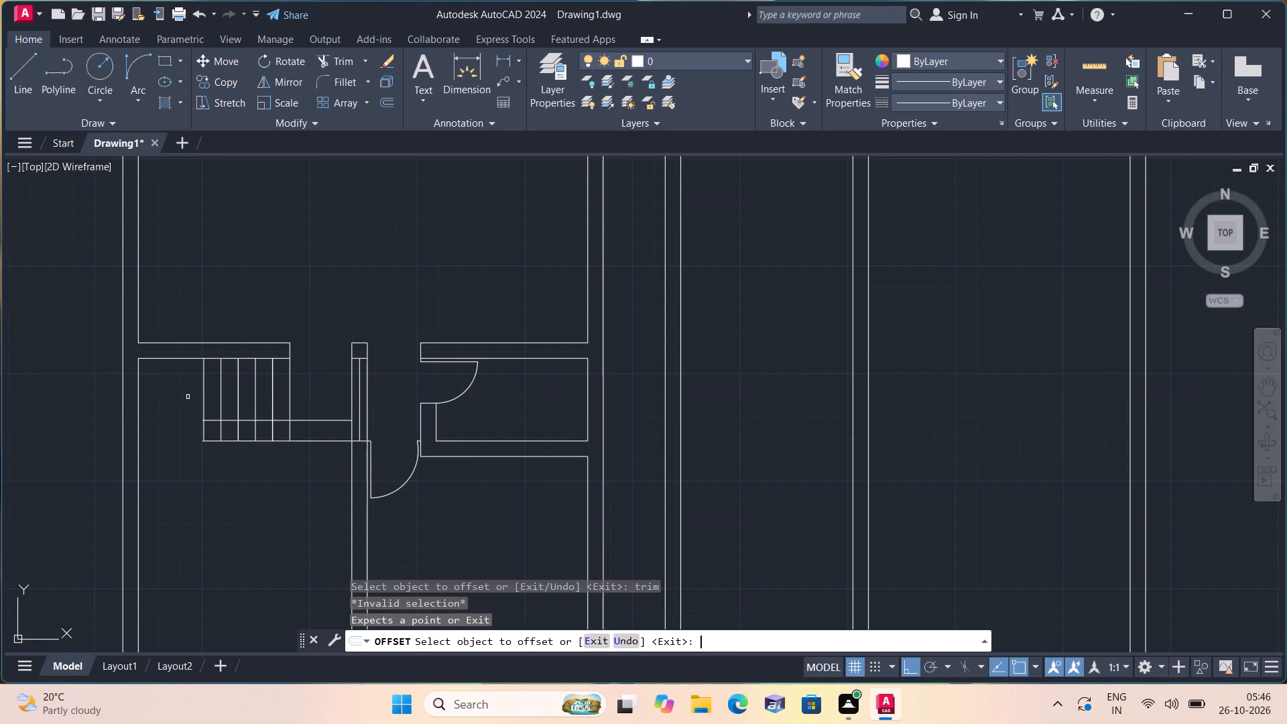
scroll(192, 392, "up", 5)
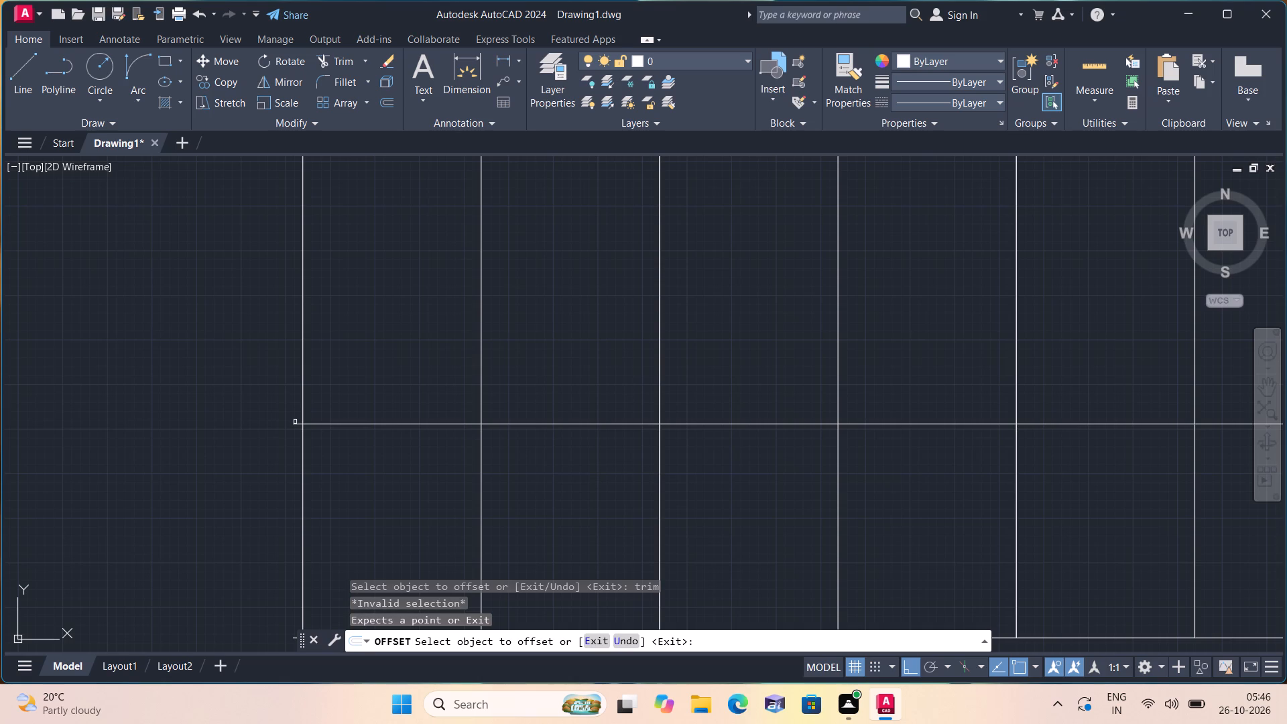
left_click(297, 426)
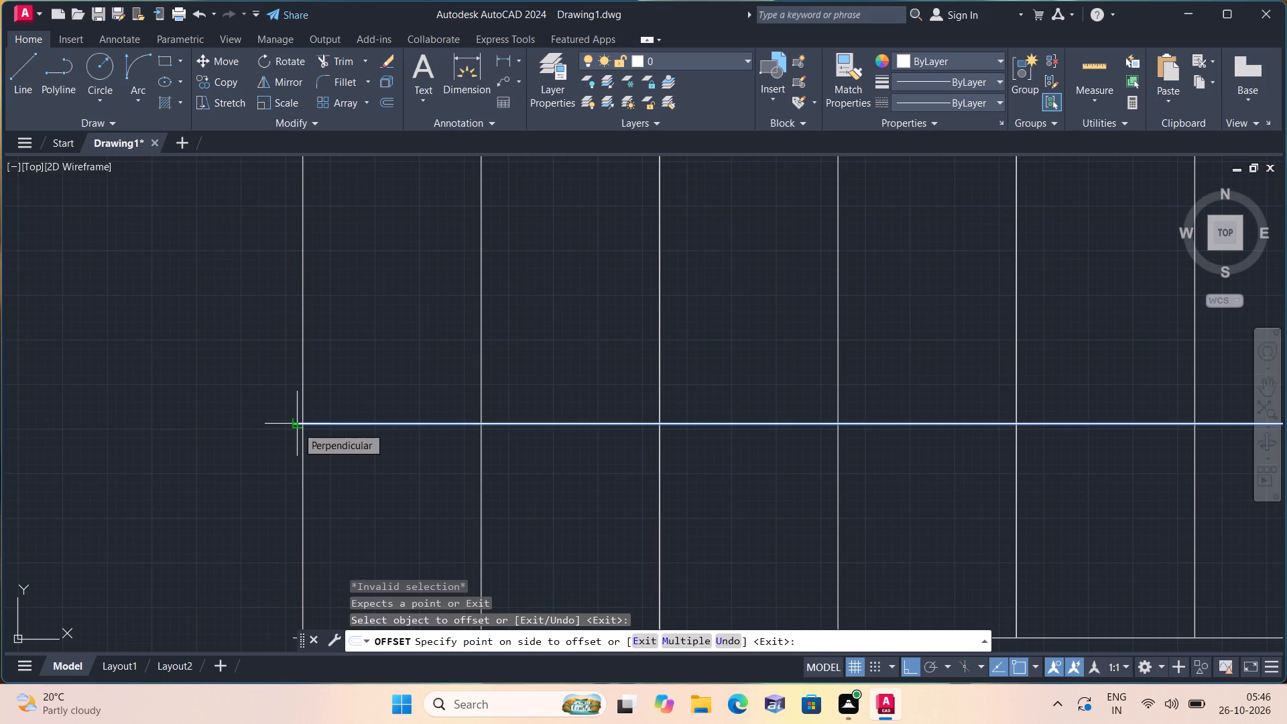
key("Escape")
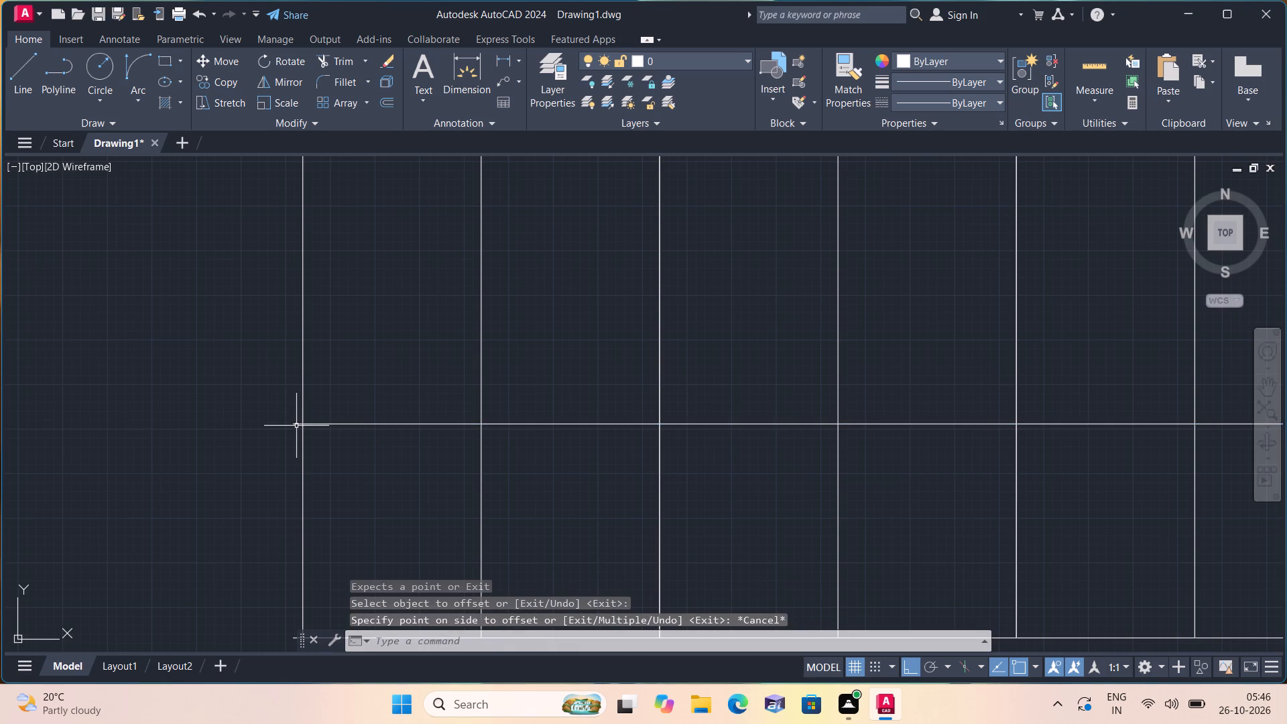
Trim the short stubs of both parallel horizontal lines that extend left past the leftmost stair line.
type("trim")
key("space")
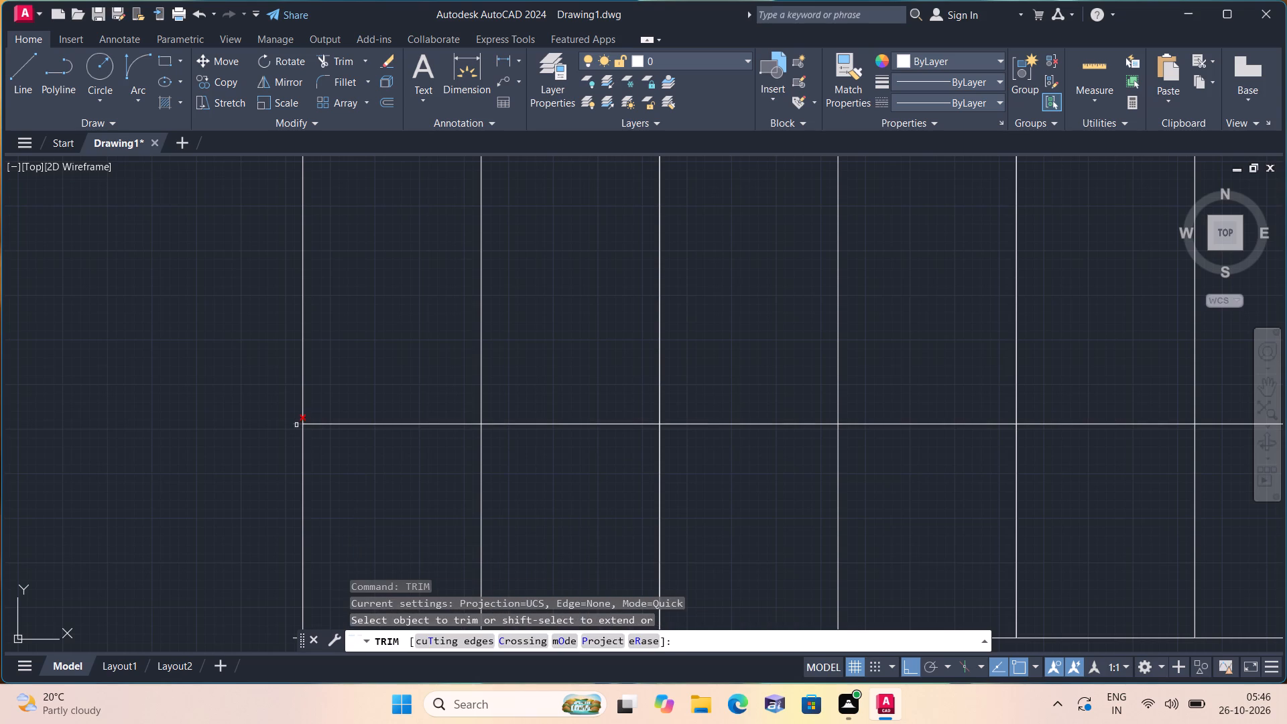
left_click(296, 425)
middle_click_drag(295, 423, 261, 297)
scroll(257, 286, "down", 2)
scroll(273, 401, "up", 2)
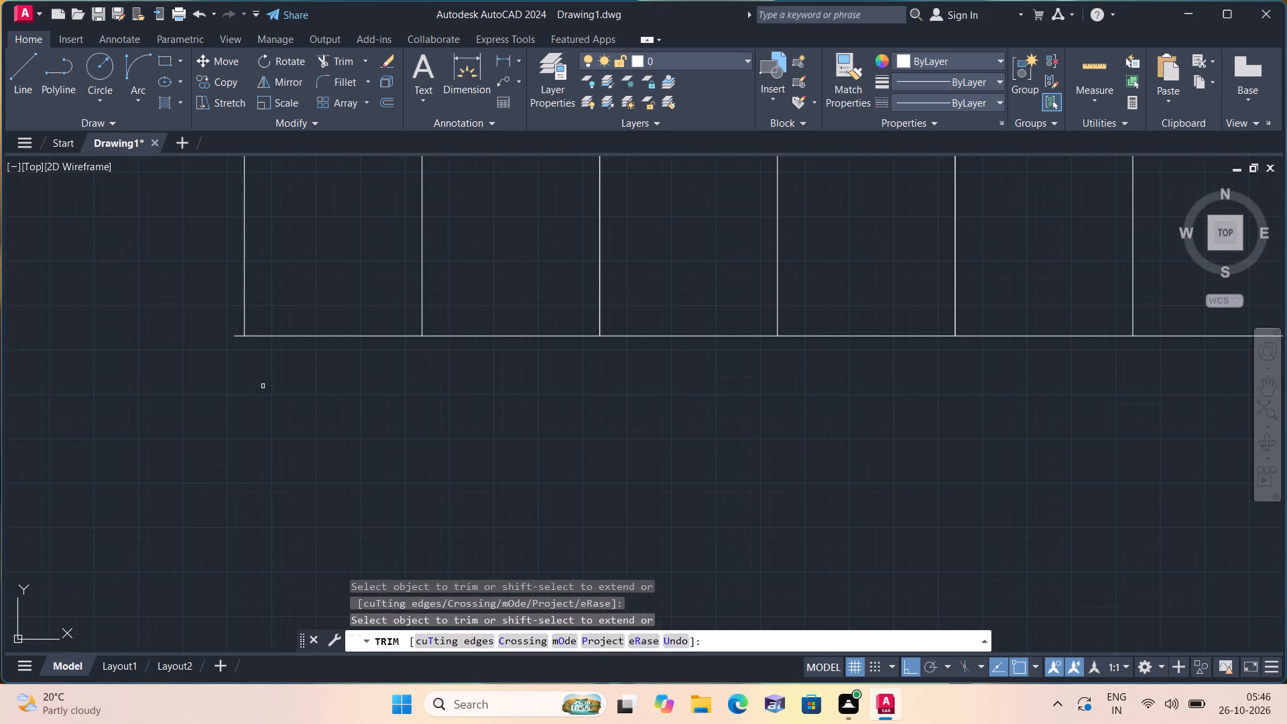
left_click(235, 335)
Trim the five stair lines below the upper horizontal line and remove the lower horizontal line left of the jamb line.
scroll(245, 373, "down", 2)
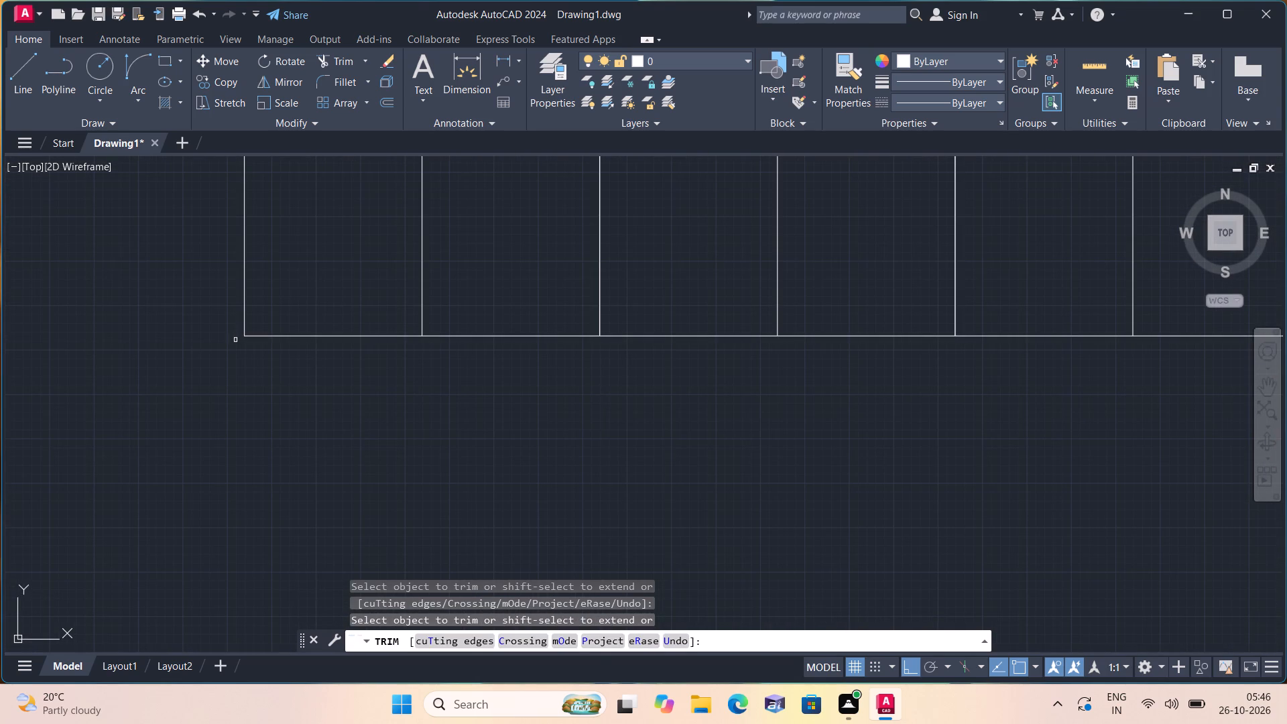
scroll(250, 381, "down", 1)
middle_click_drag(258, 399, 296, 444)
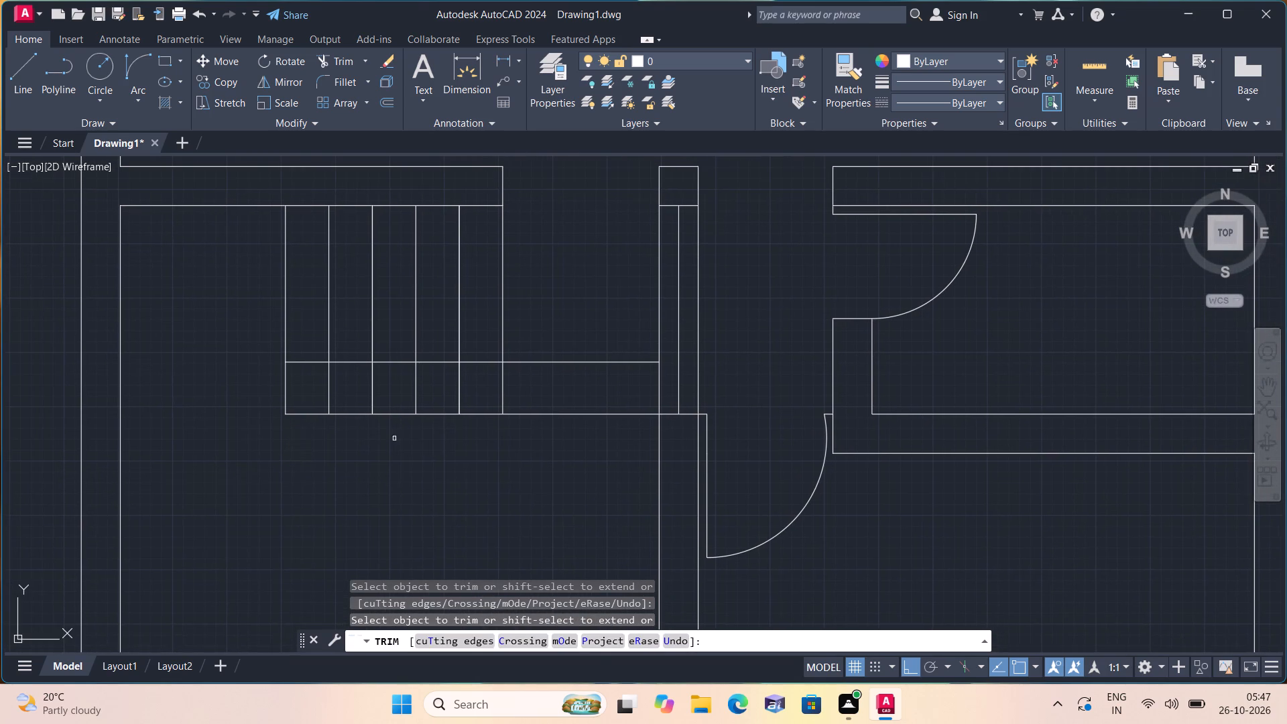
left_click(477, 421)
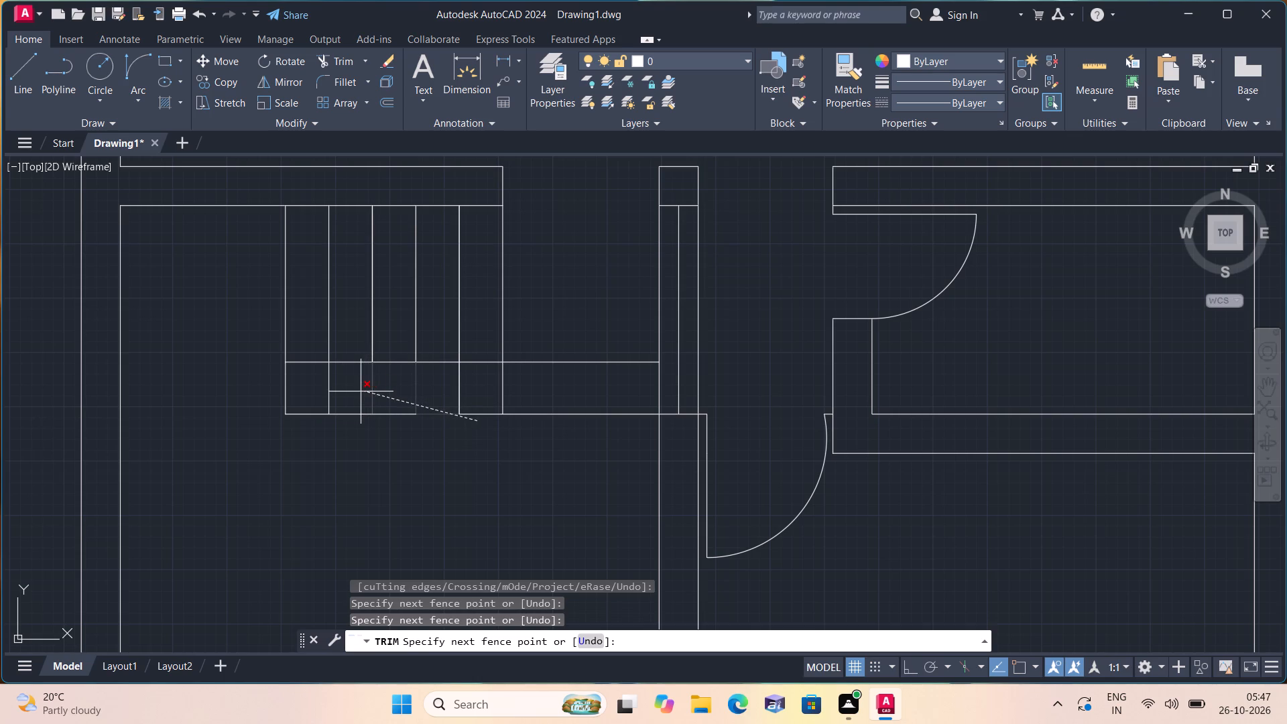
left_click(337, 398)
left_click_drag(344, 414, 346, 416)
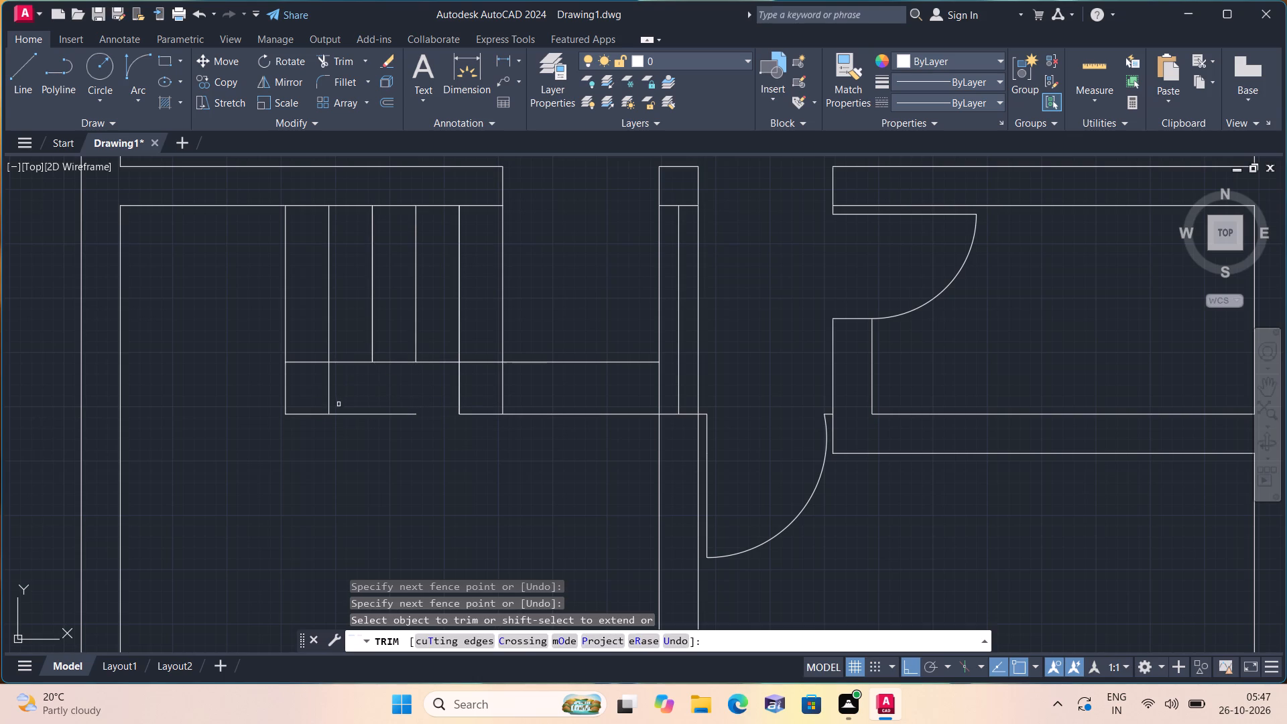
left_click_drag(346, 416, 353, 426)
left_click(250, 373)
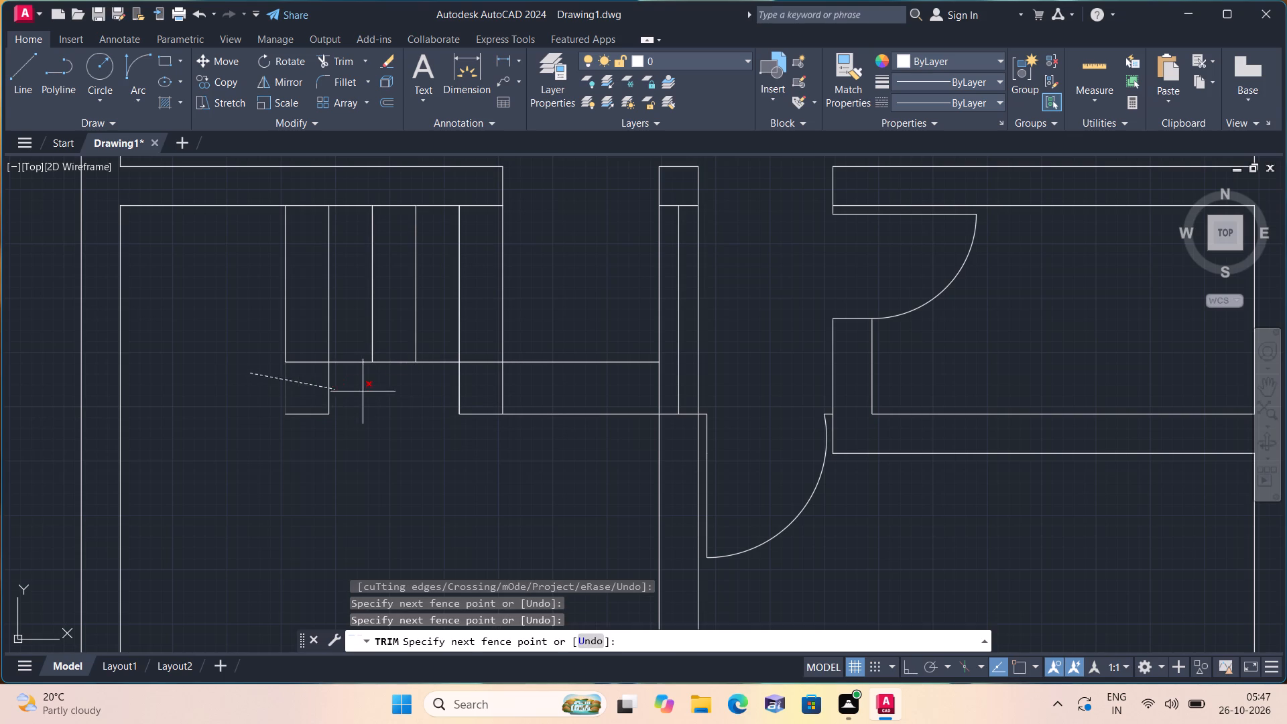
left_click(450, 398)
left_click(461, 399)
left_click(464, 414)
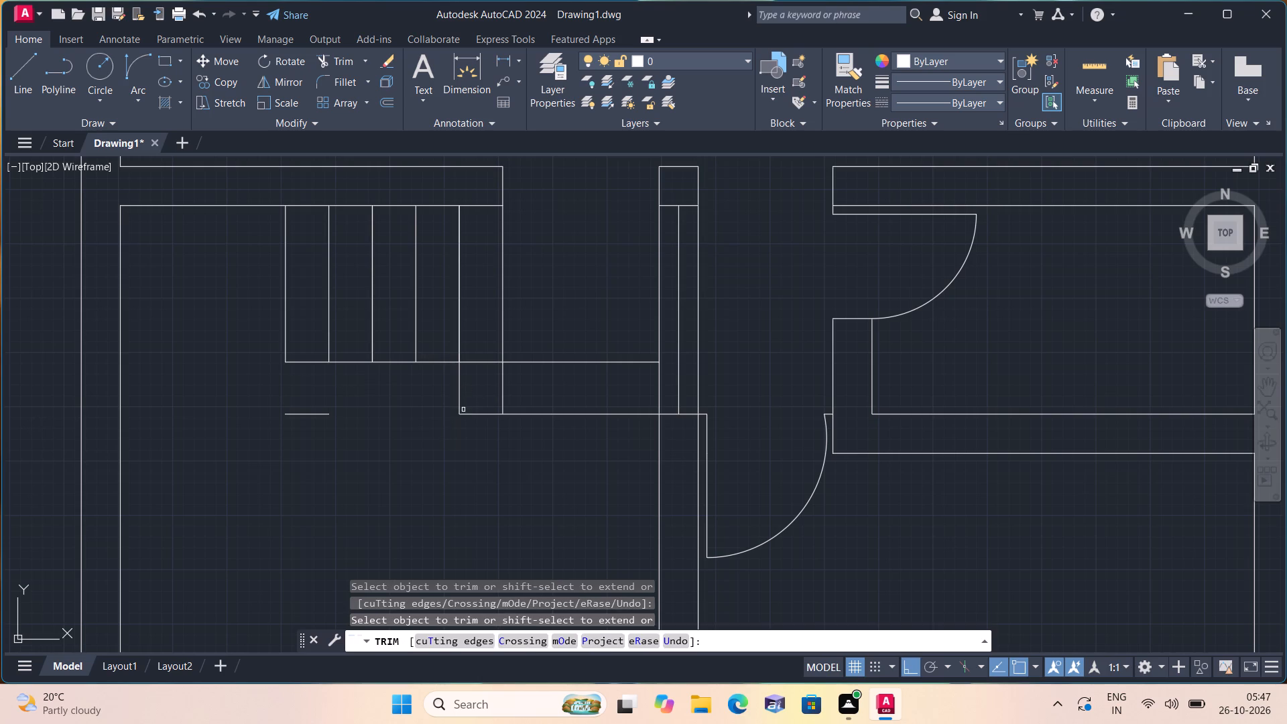
left_click(454, 400)
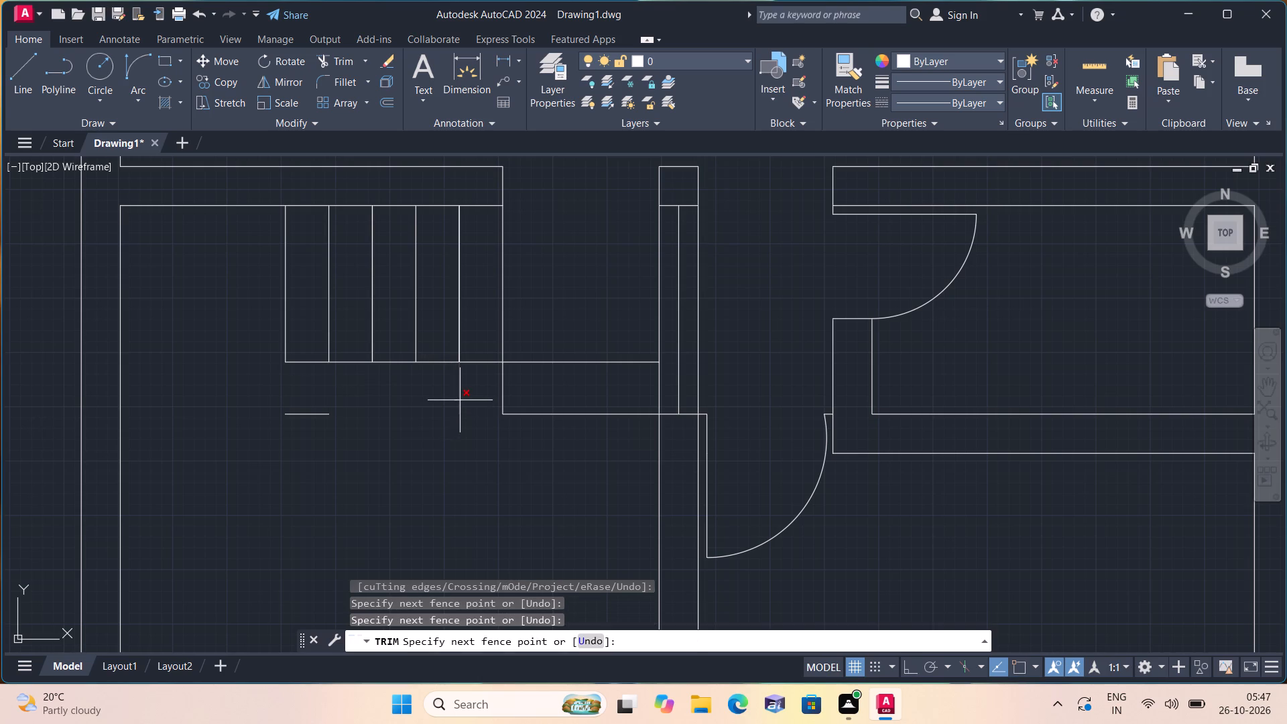
left_click(460, 400)
left_click_drag(291, 406, 295, 420)
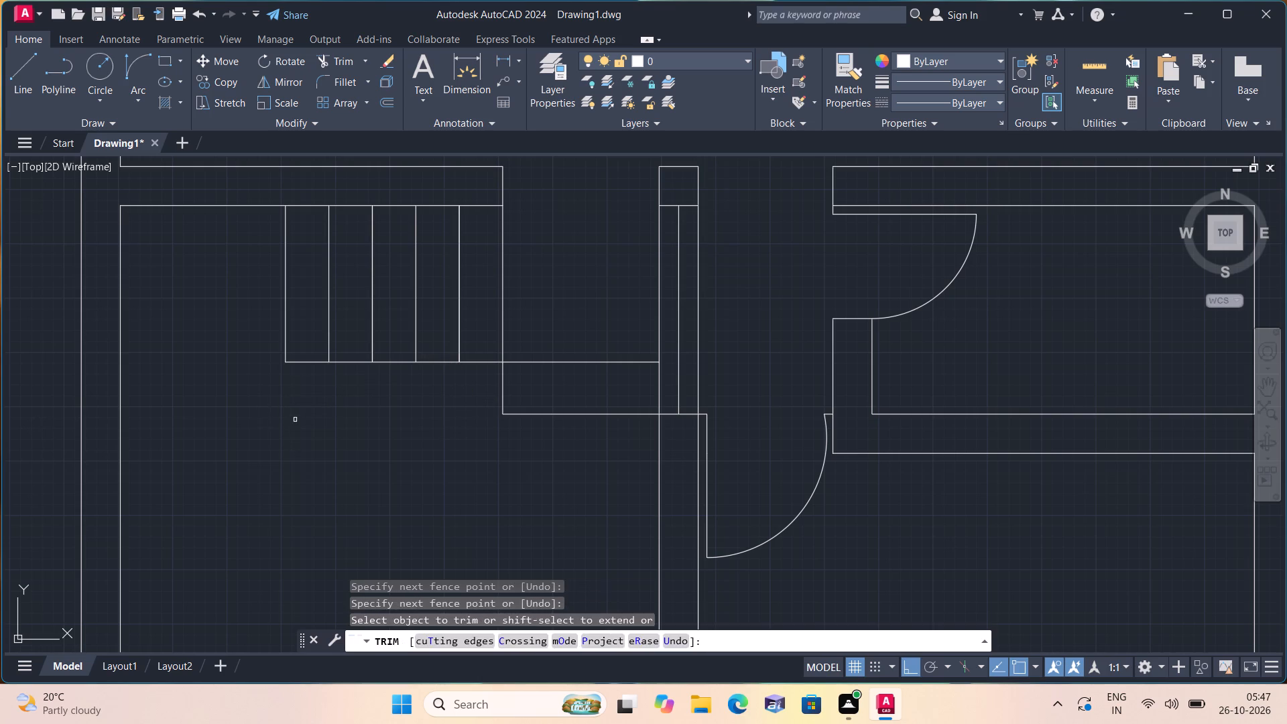
key("space")
Draw a vertical line straight down from the lower end of the leftmost stair line, stopping short of the outer wall's lower end.
scroll(223, 424, "down", 1)
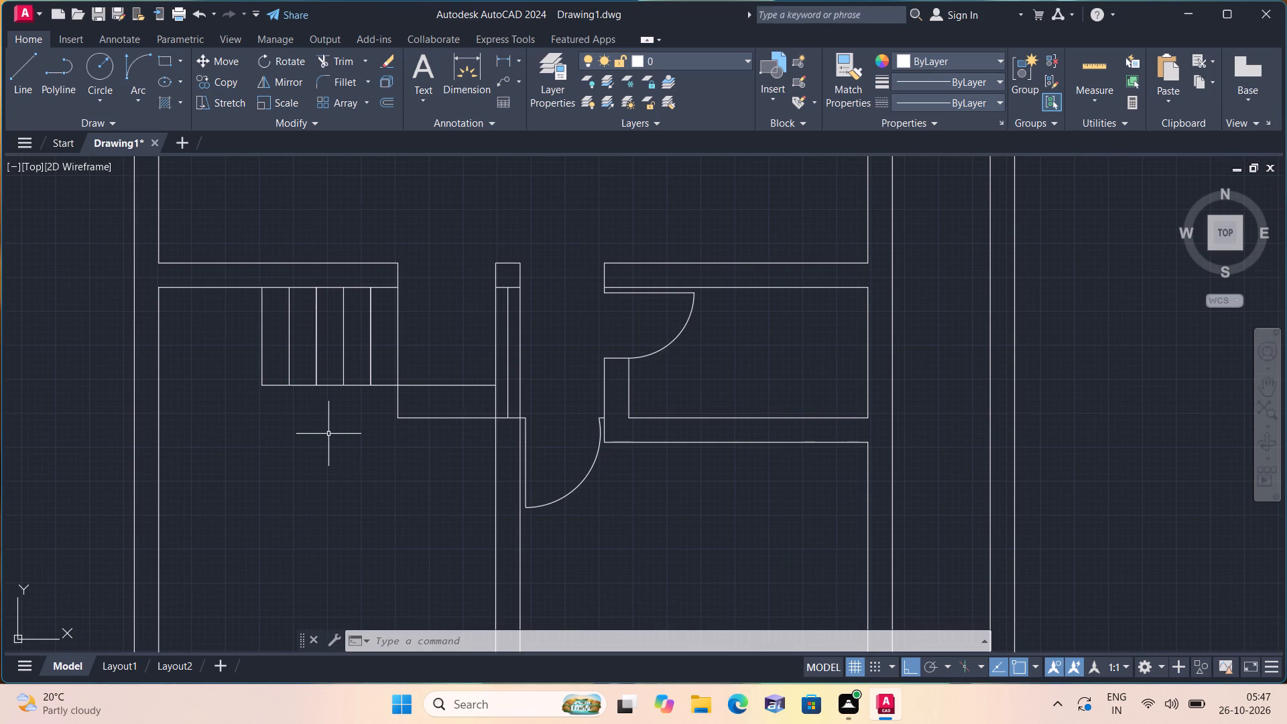
scroll(328, 434, "down", 1)
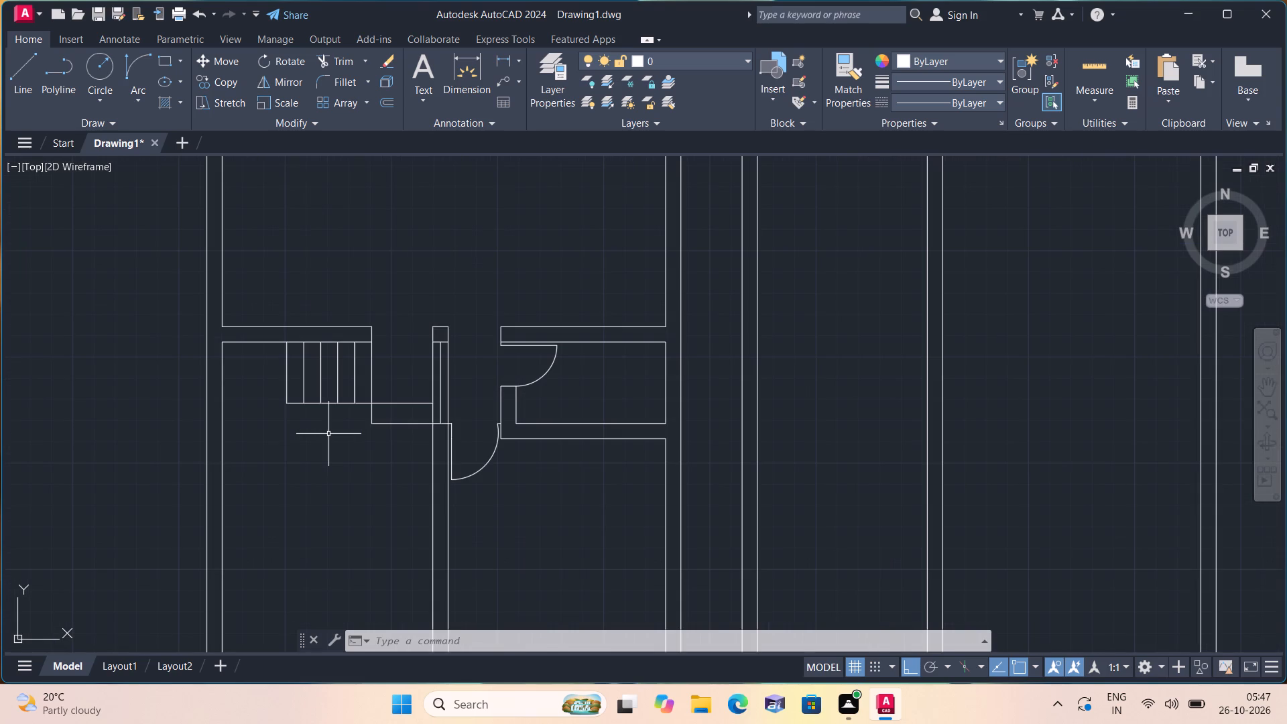
scroll(328, 434, "down", 1)
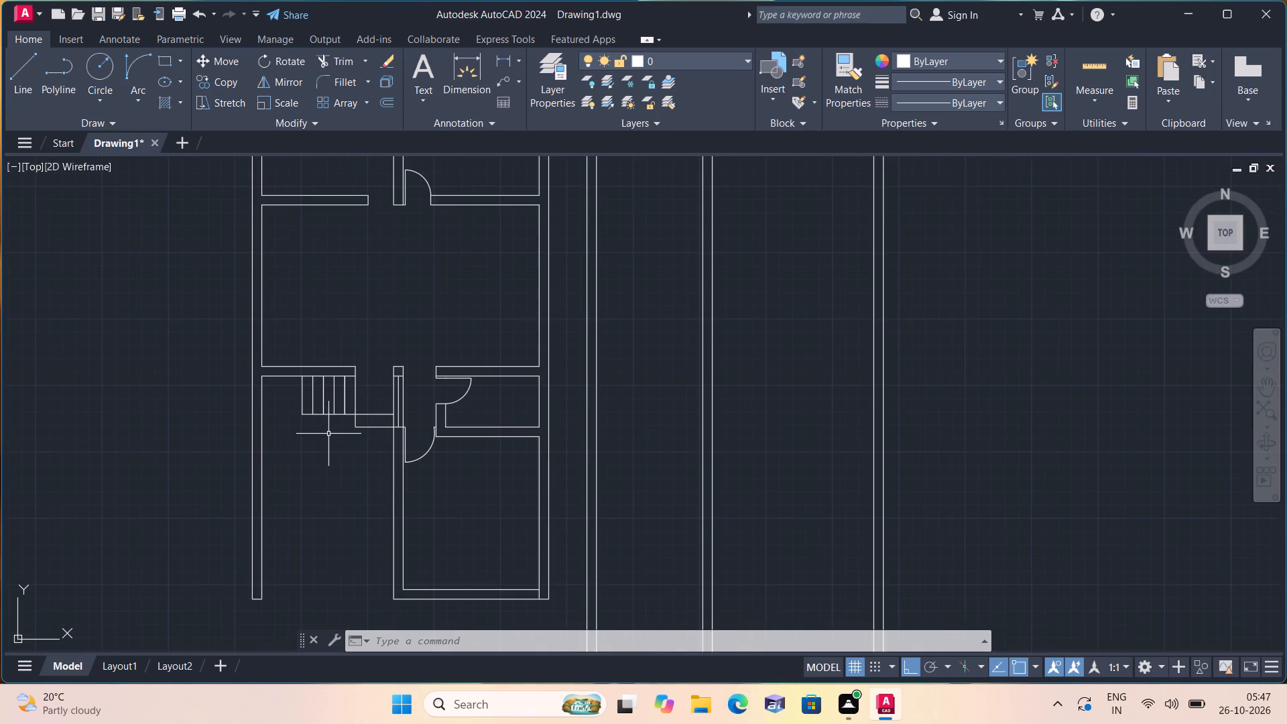
scroll(328, 434, "down", 1)
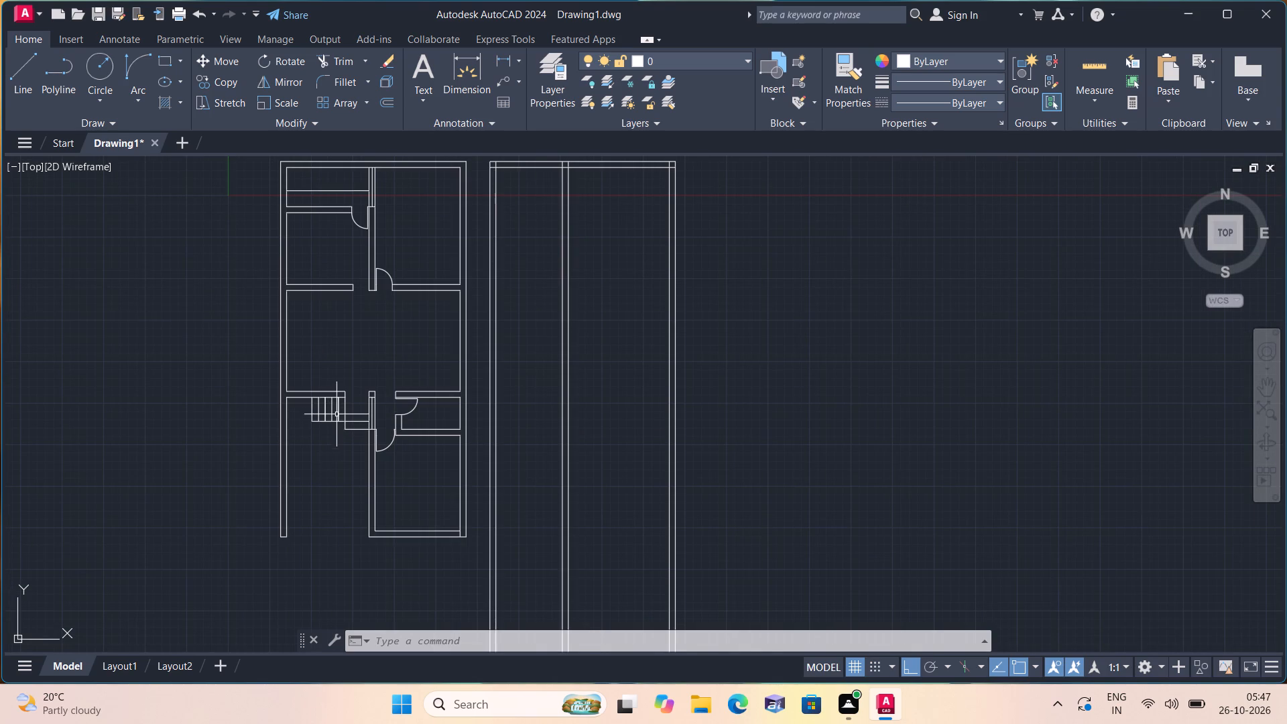
scroll(339, 404, "up", 1)
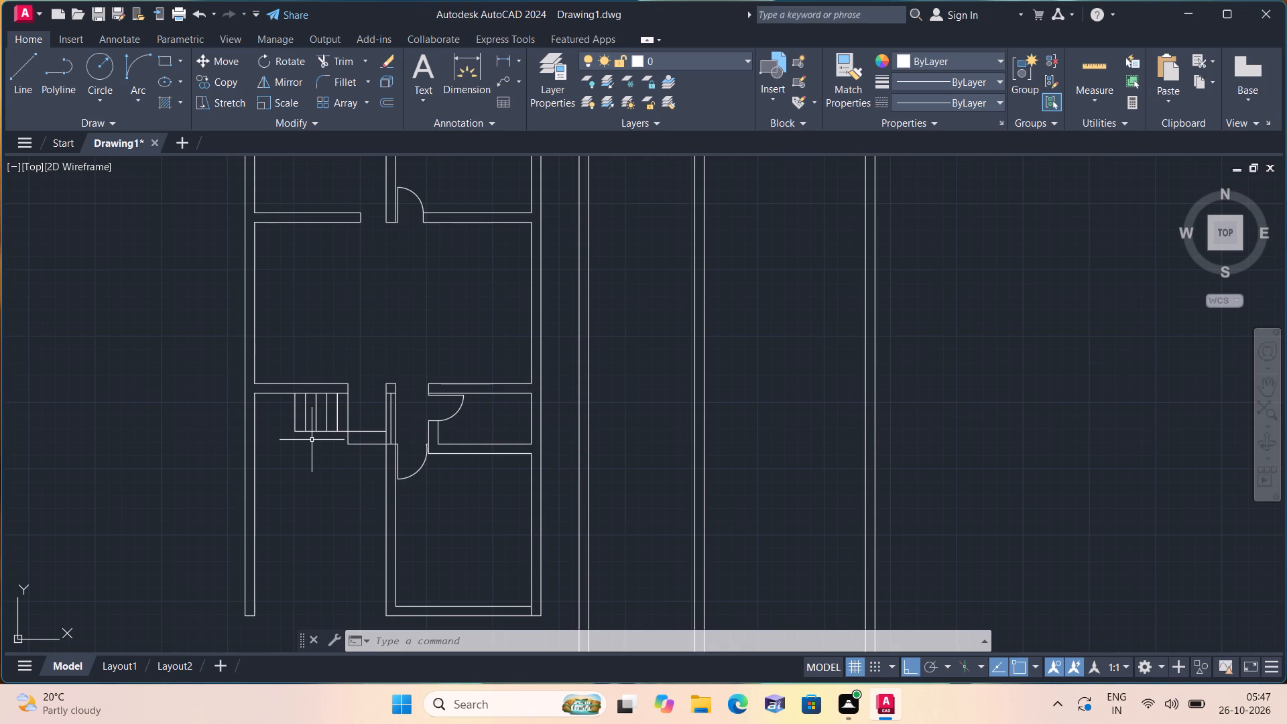
type("l")
key("space")
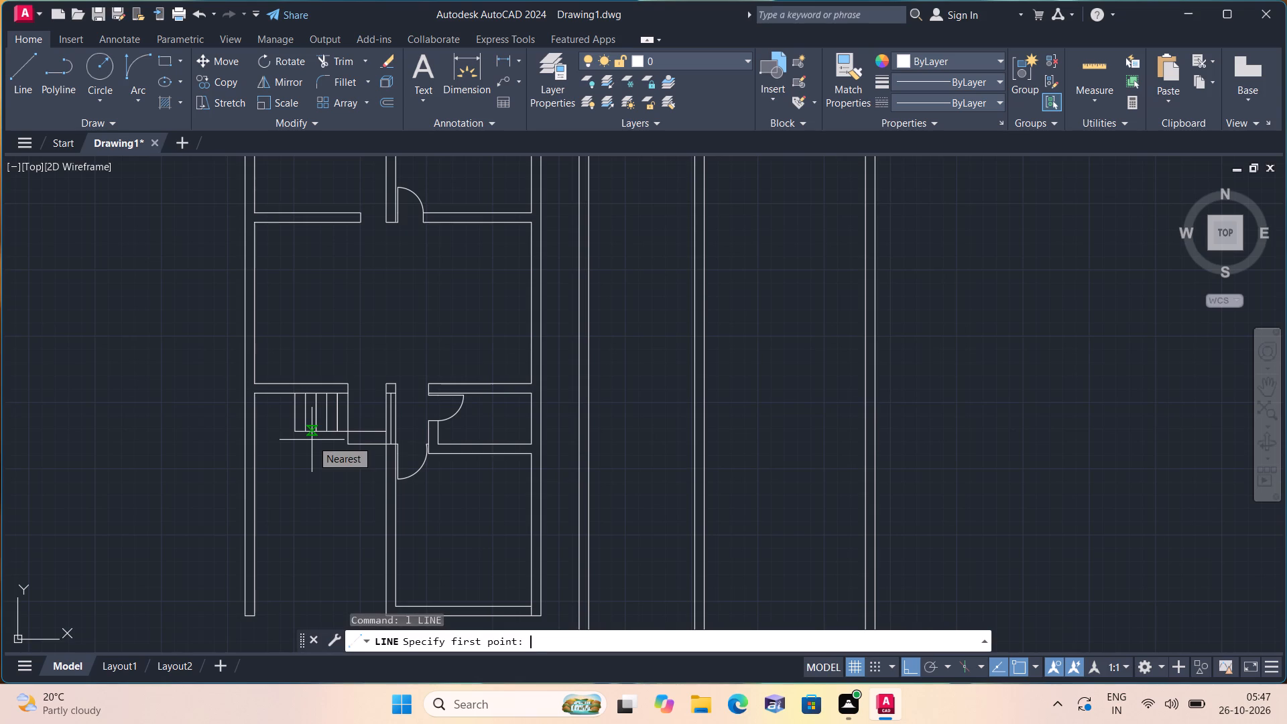
scroll(312, 440, "up", 1)
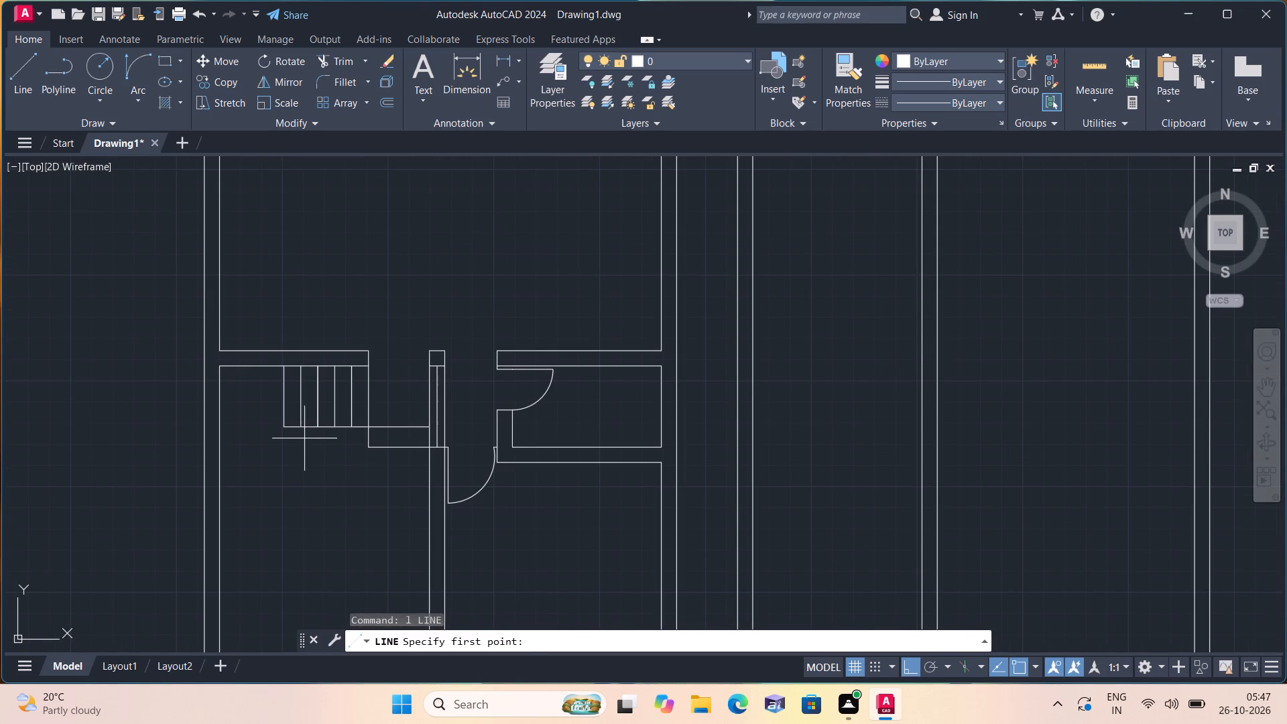
scroll(292, 445, "up", 2)
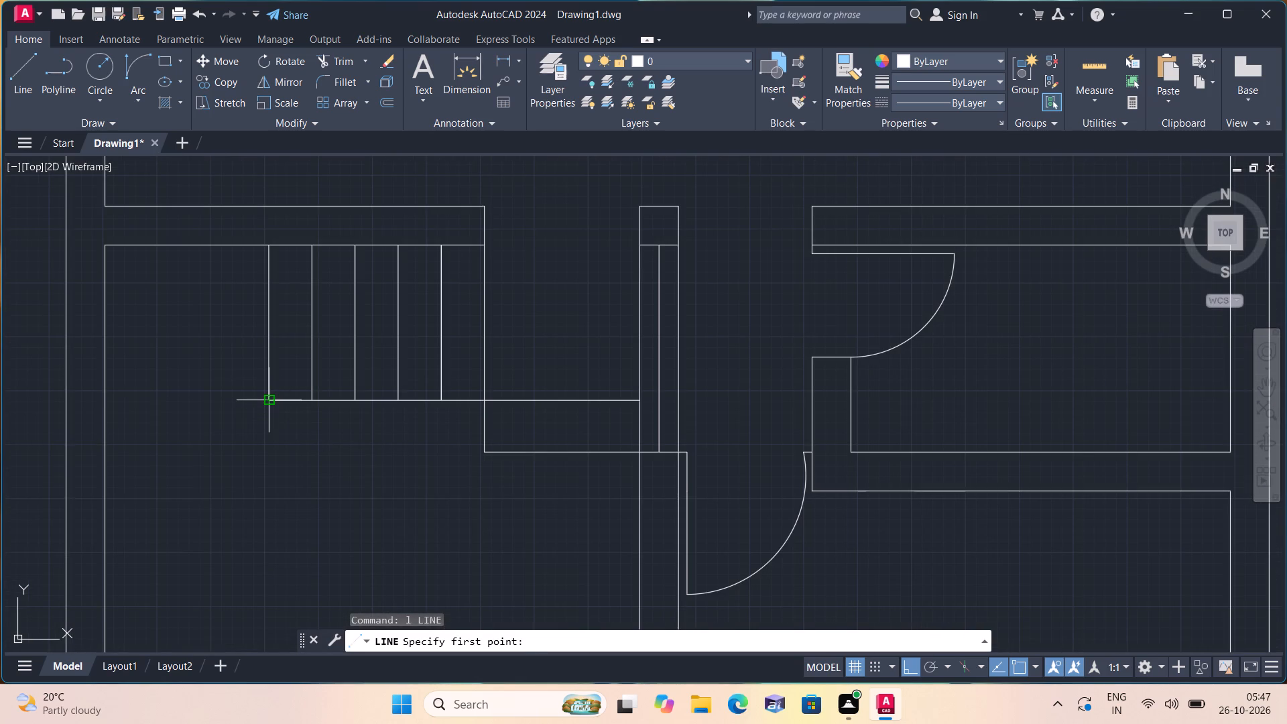
left_click(269, 400)
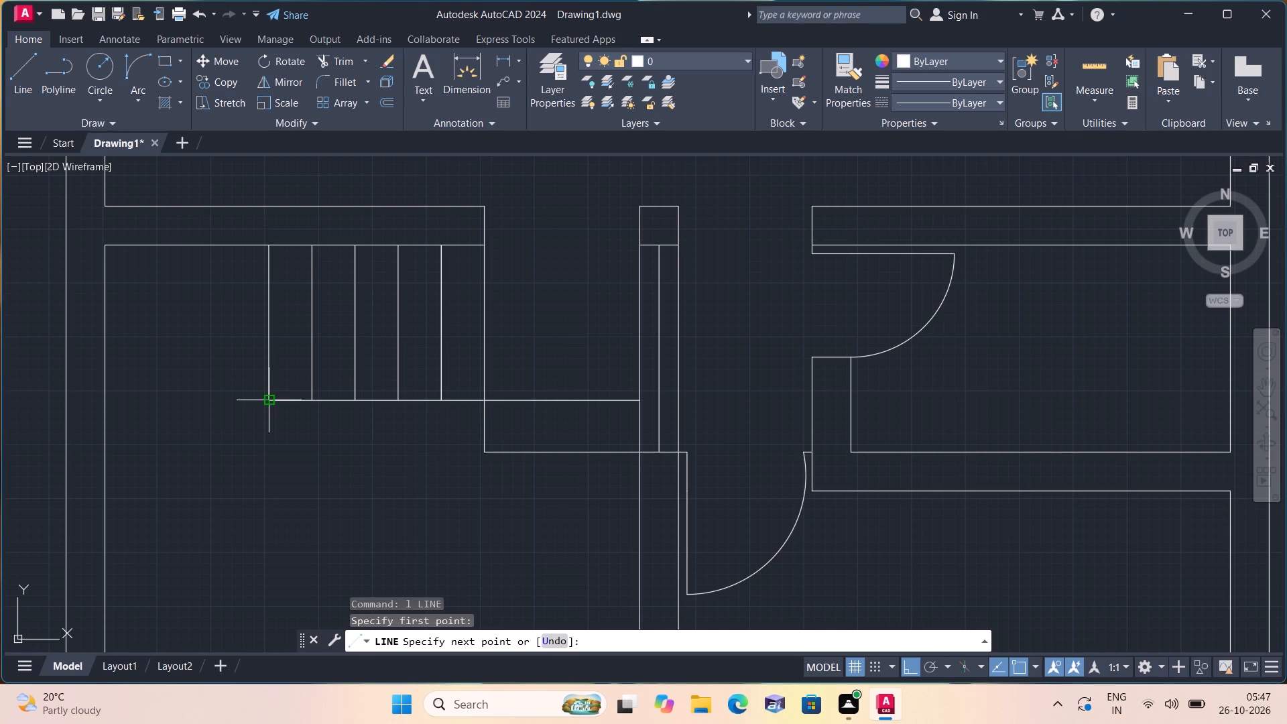
middle_click_drag(284, 459, 316, 301)
scroll(284, 459, "down", 1)
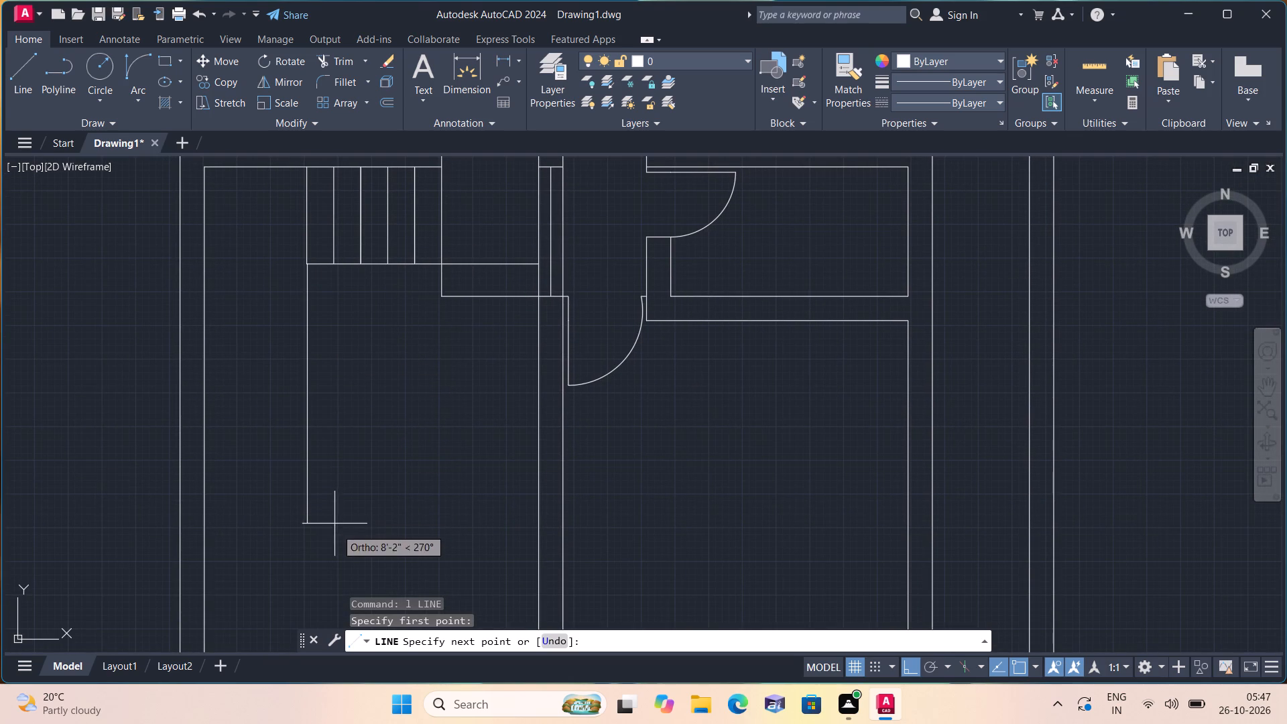
left_click(339, 552)
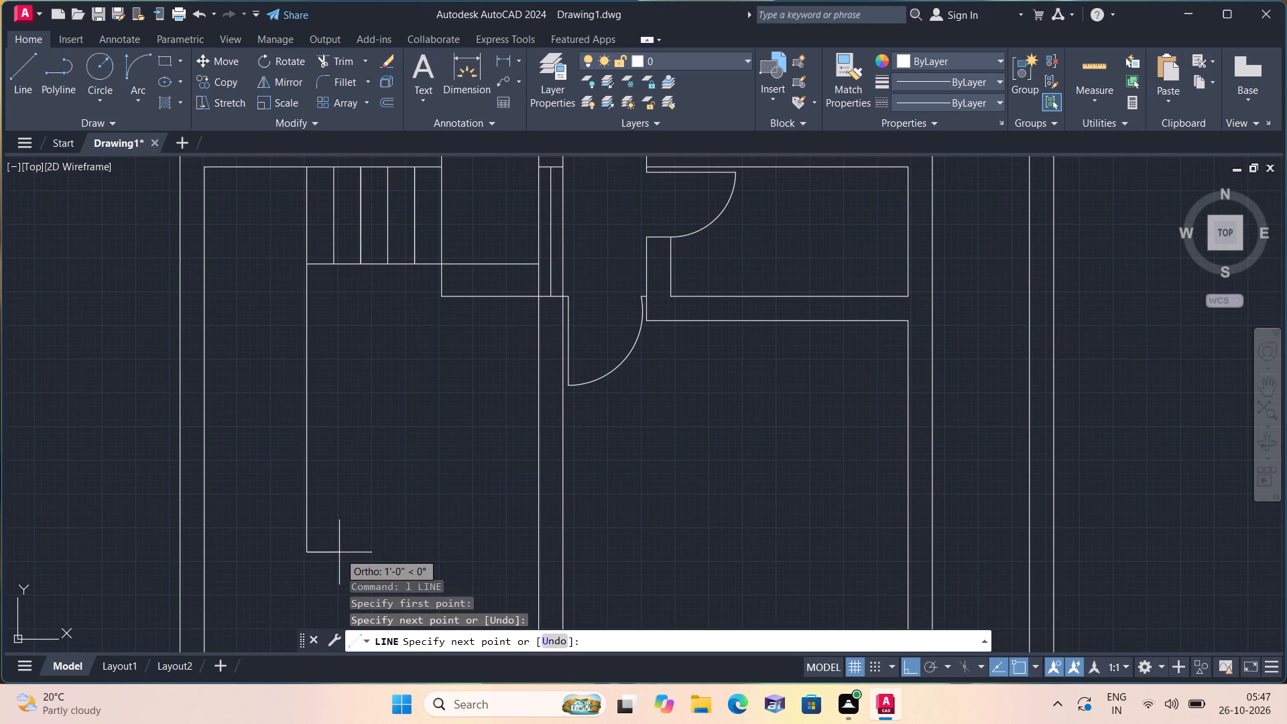
key("space")
Draw a horizontal line from the leftmost stair line's lower end to the inner face of the left outer wall.
key("space")
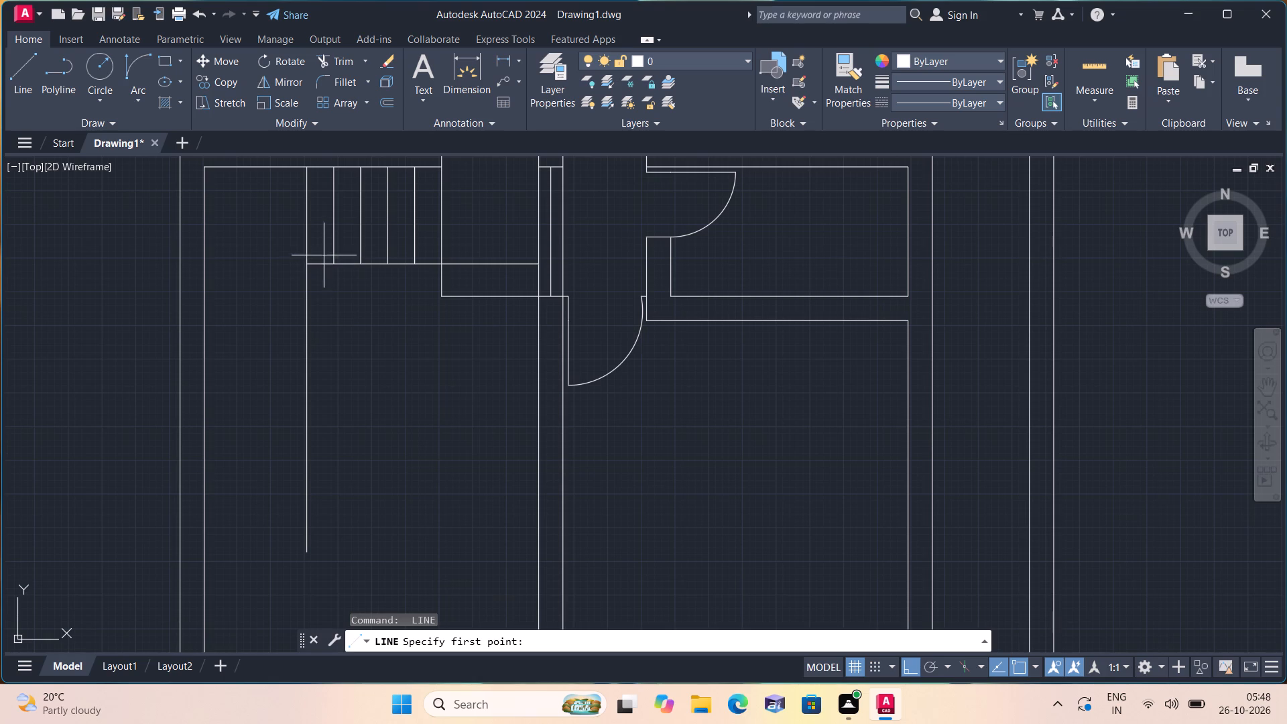
left_click(307, 265)
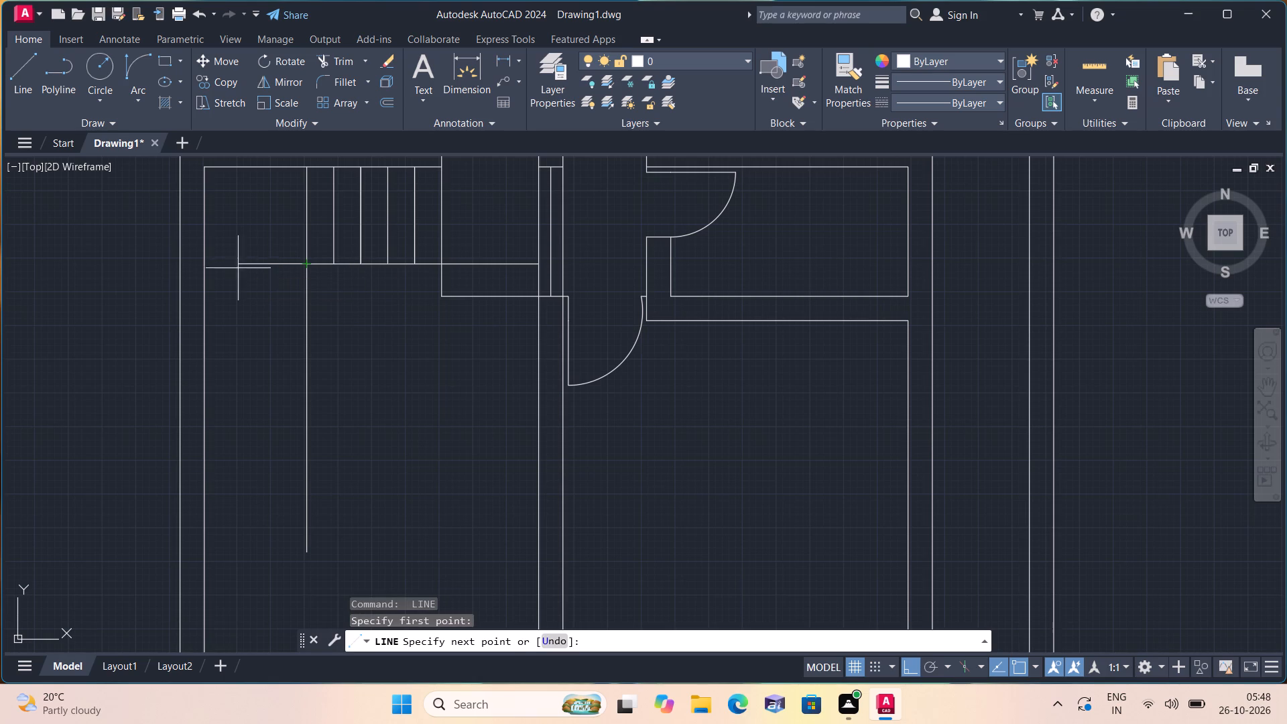
left_click(205, 263)
key("space")
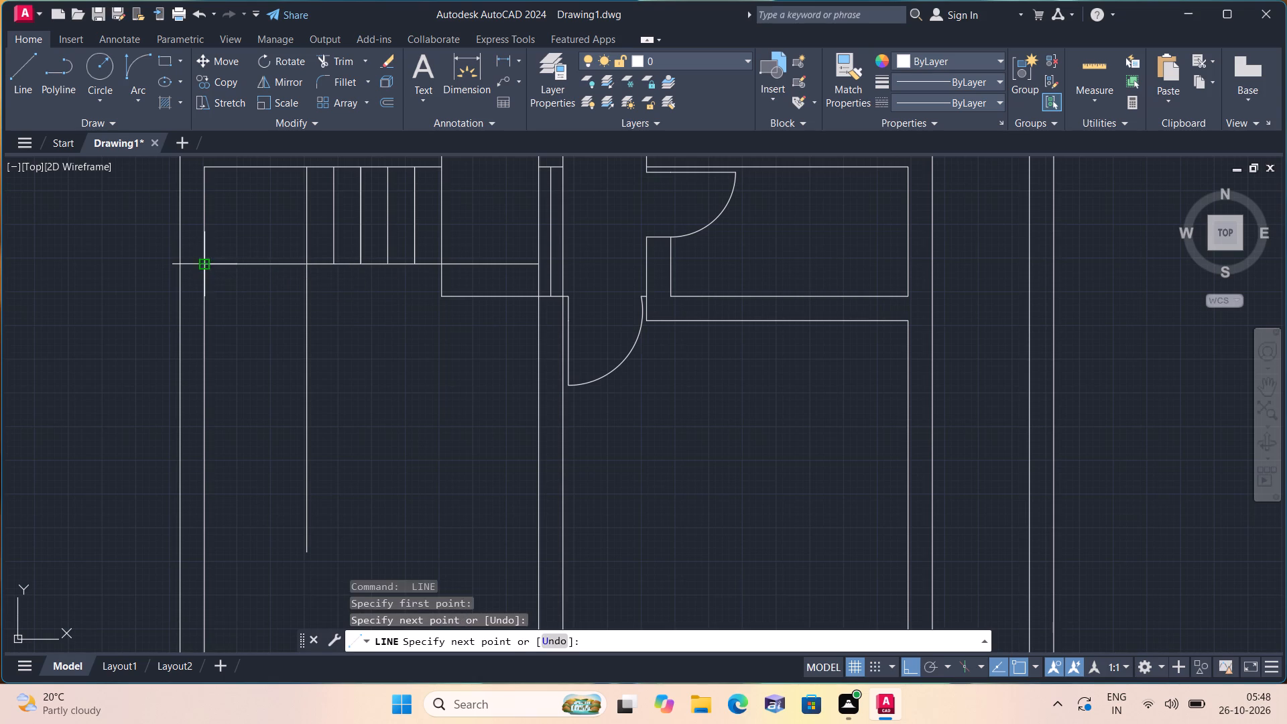
Offset the new horizontal line 10" downward four times in succession, each time from the newest line, to start the lower stair flight.
scroll(288, 337, "down", 1)
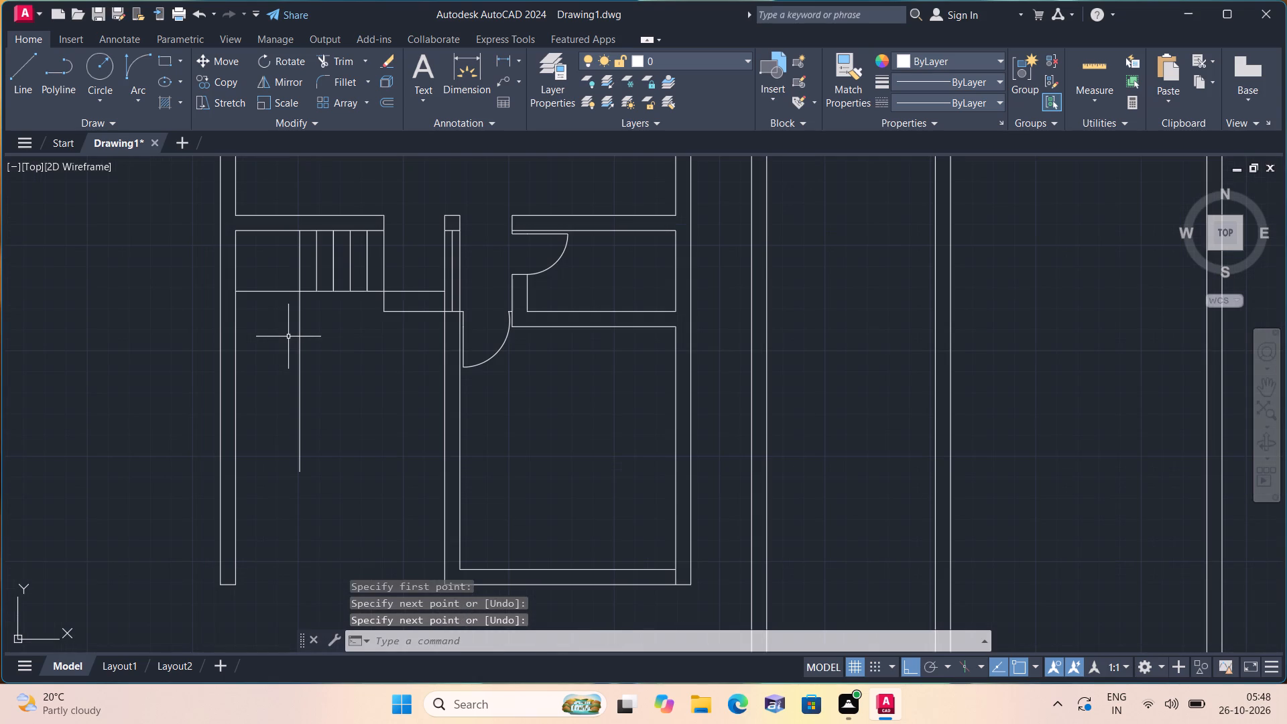
key("o")
type("ff")
key("space")
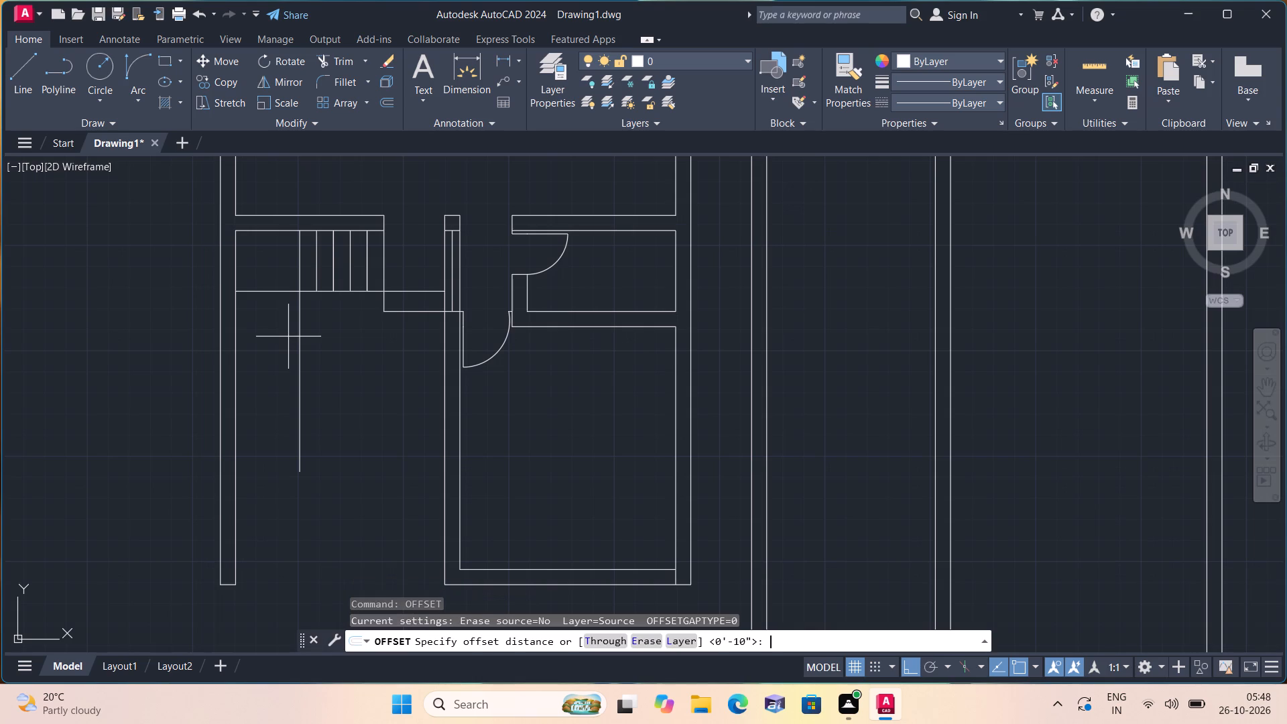
key("space")
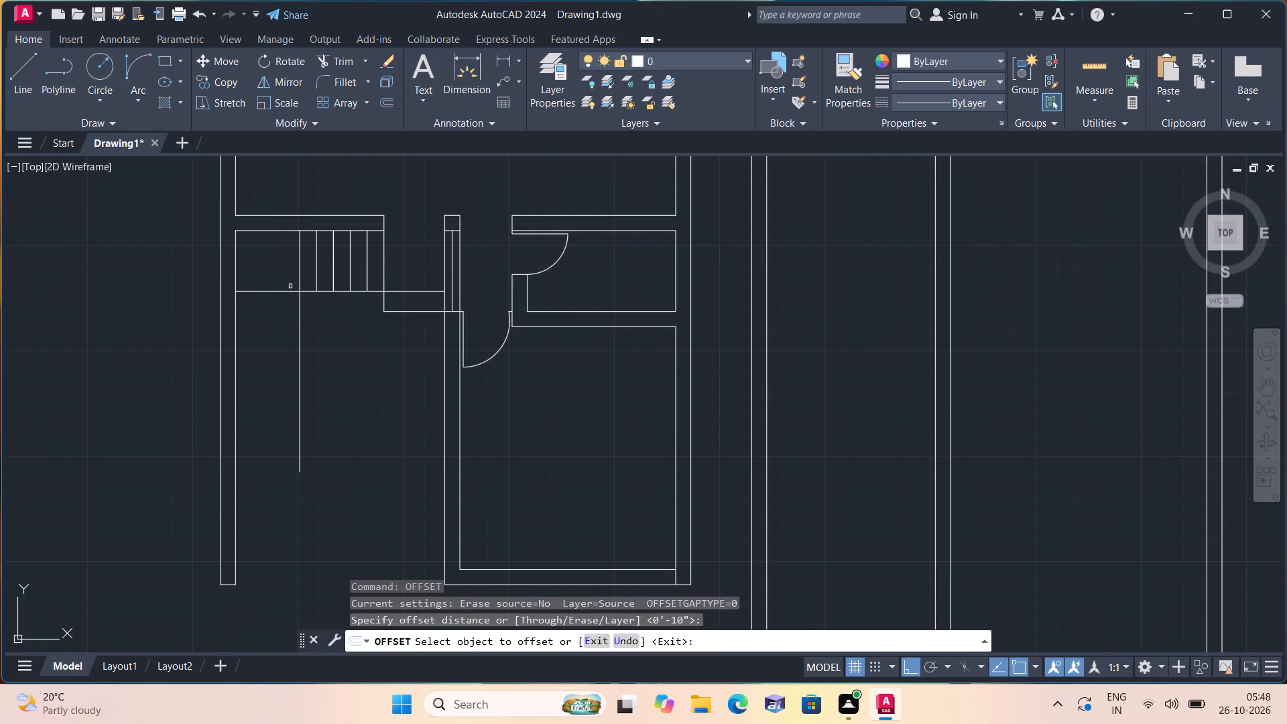
left_click(293, 290)
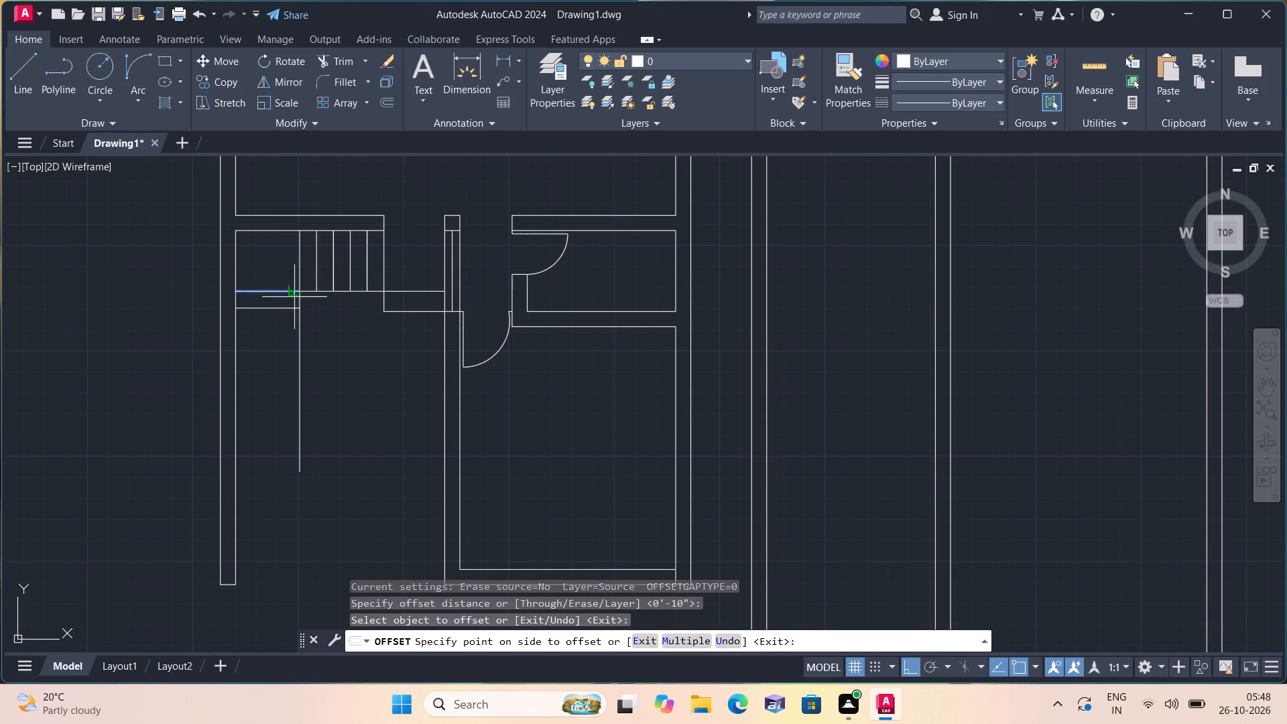
left_click(295, 300)
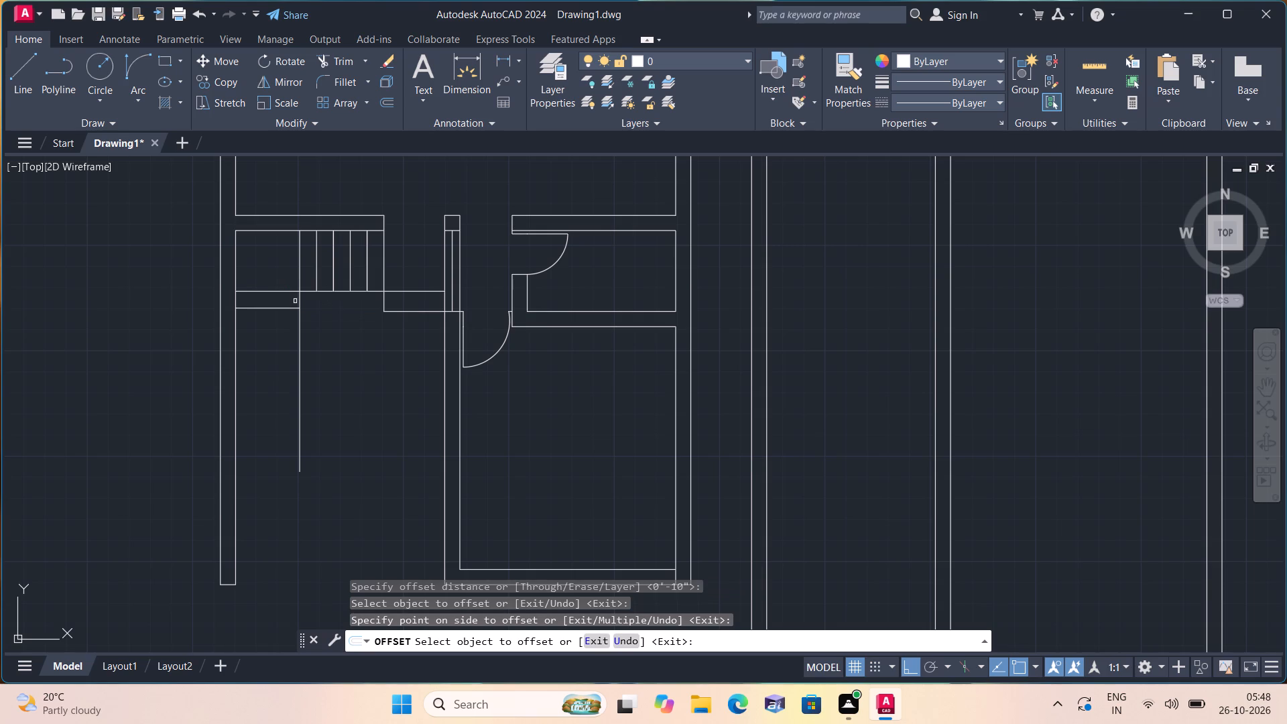
left_click(295, 301)
left_click(296, 311)
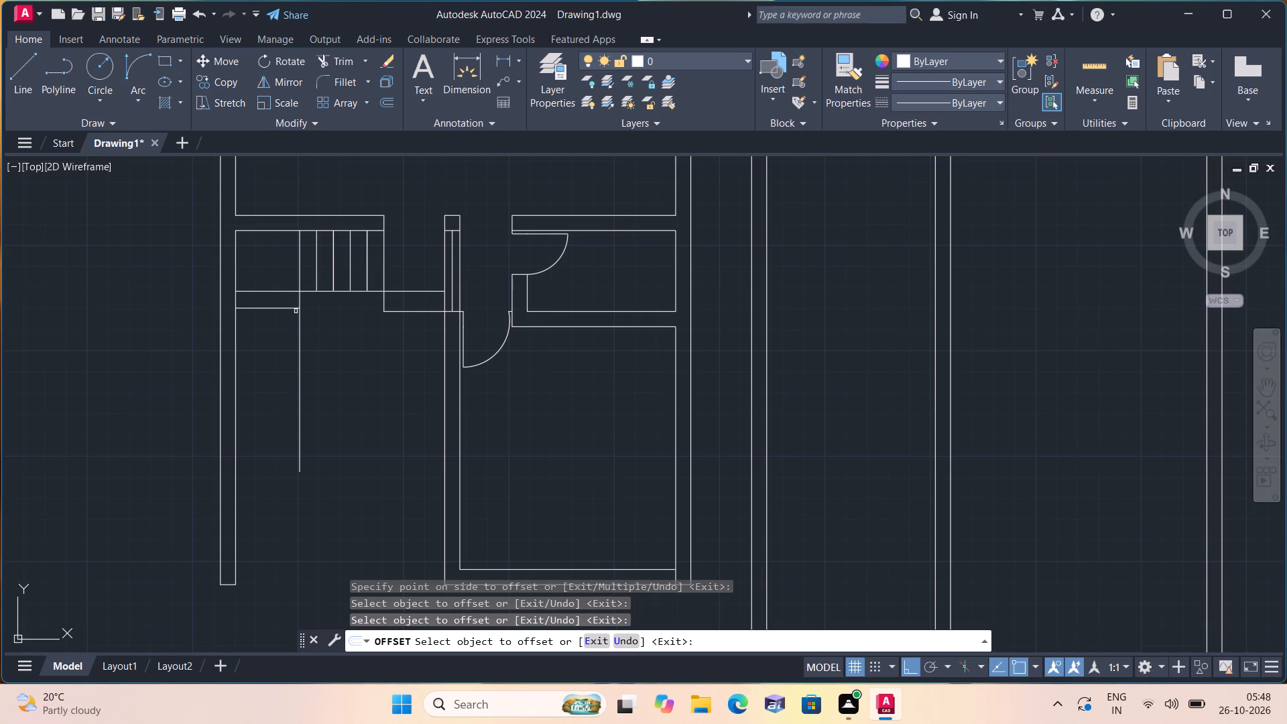
left_click(296, 308)
left_click(273, 369)
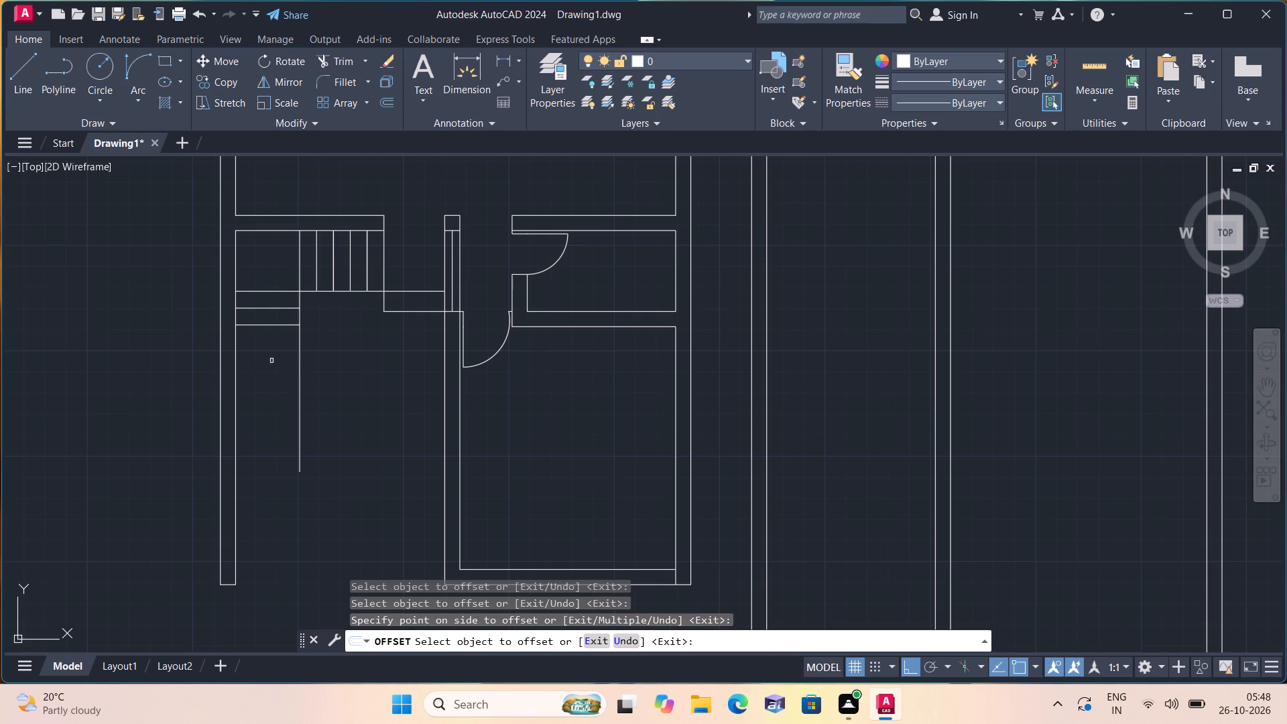
left_click(281, 326)
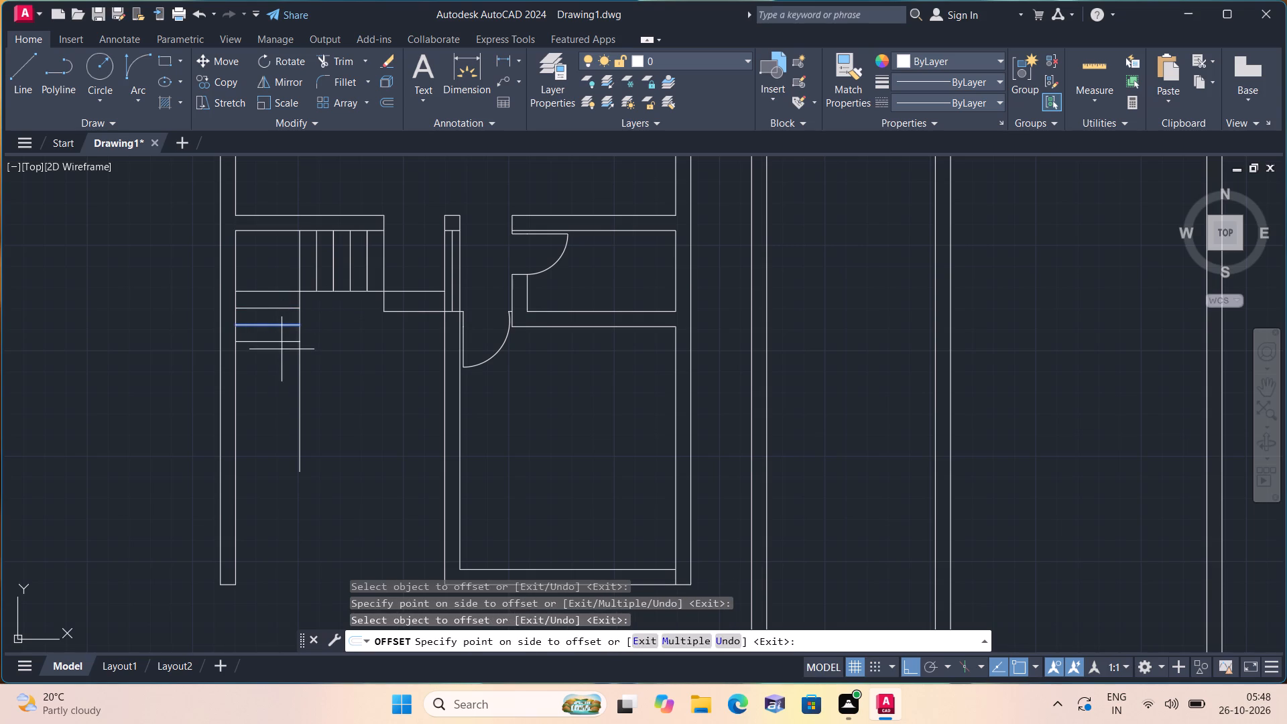
left_click(282, 350)
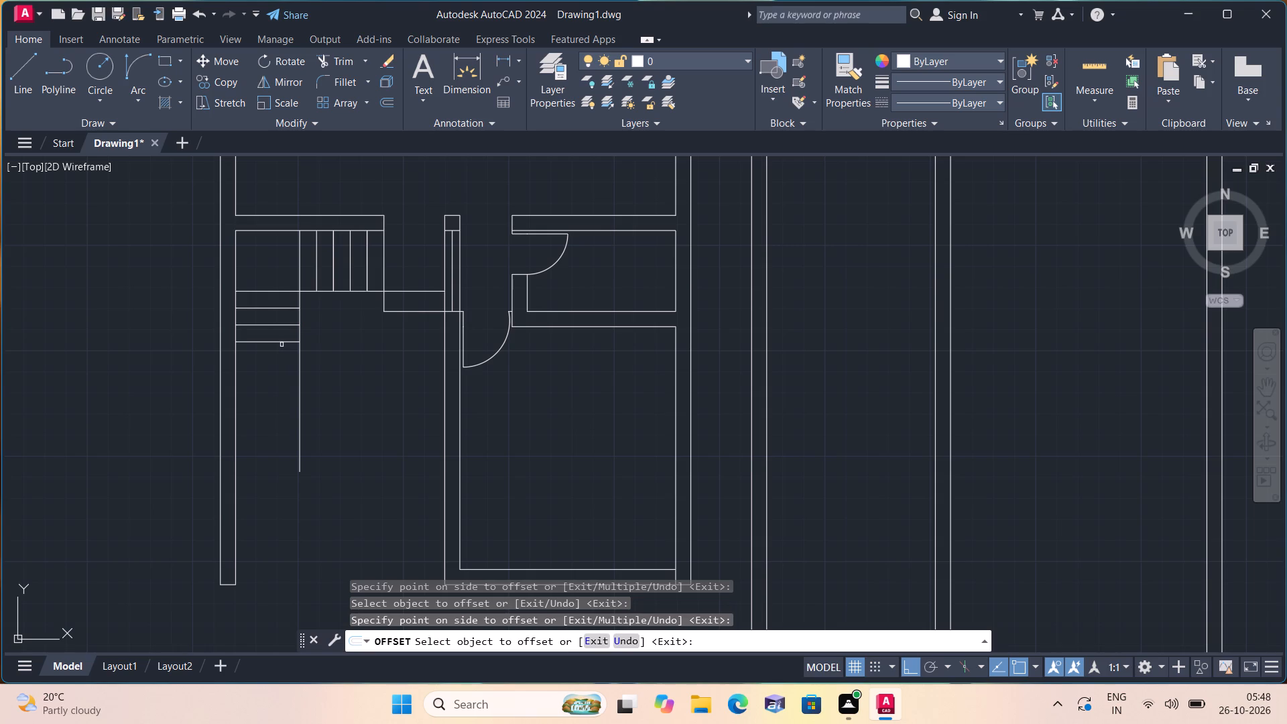
left_click(282, 343)
left_click(282, 351)
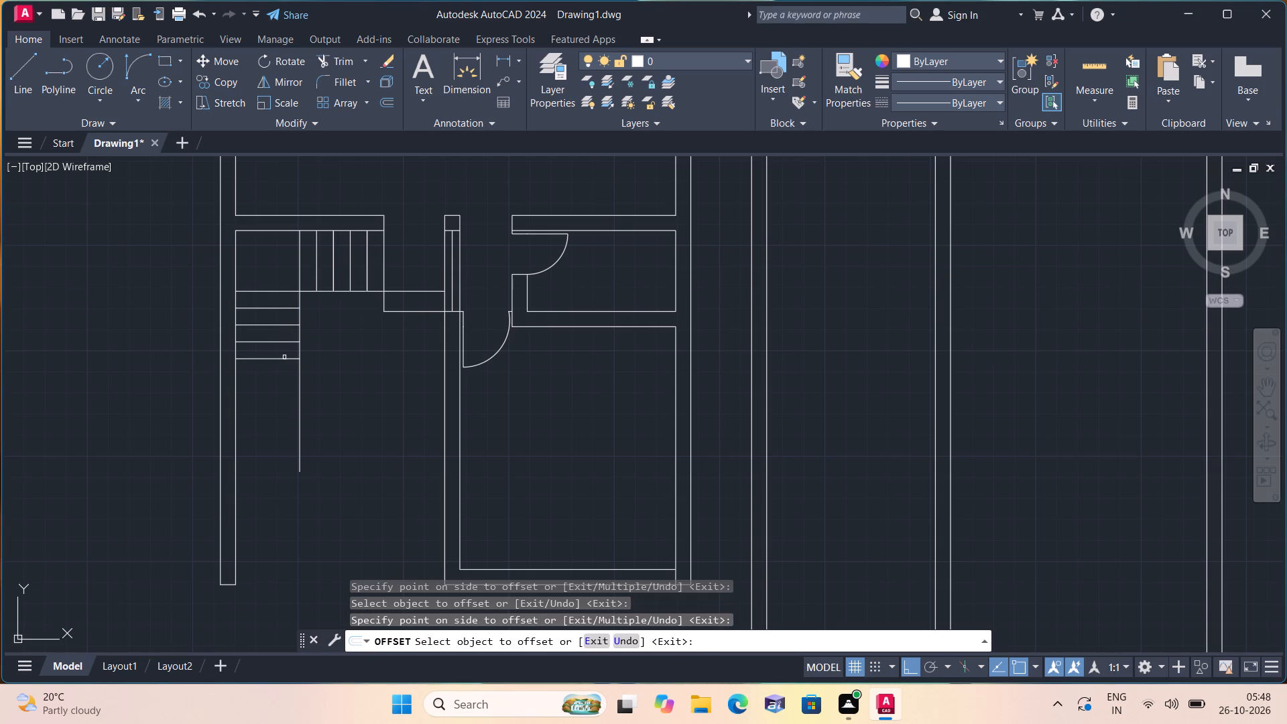
Offset the lowest tread line 10" downward six times in succession, each time from the newest line, to lengthen the lower stair flight.
left_click(284, 357)
left_click(284, 371)
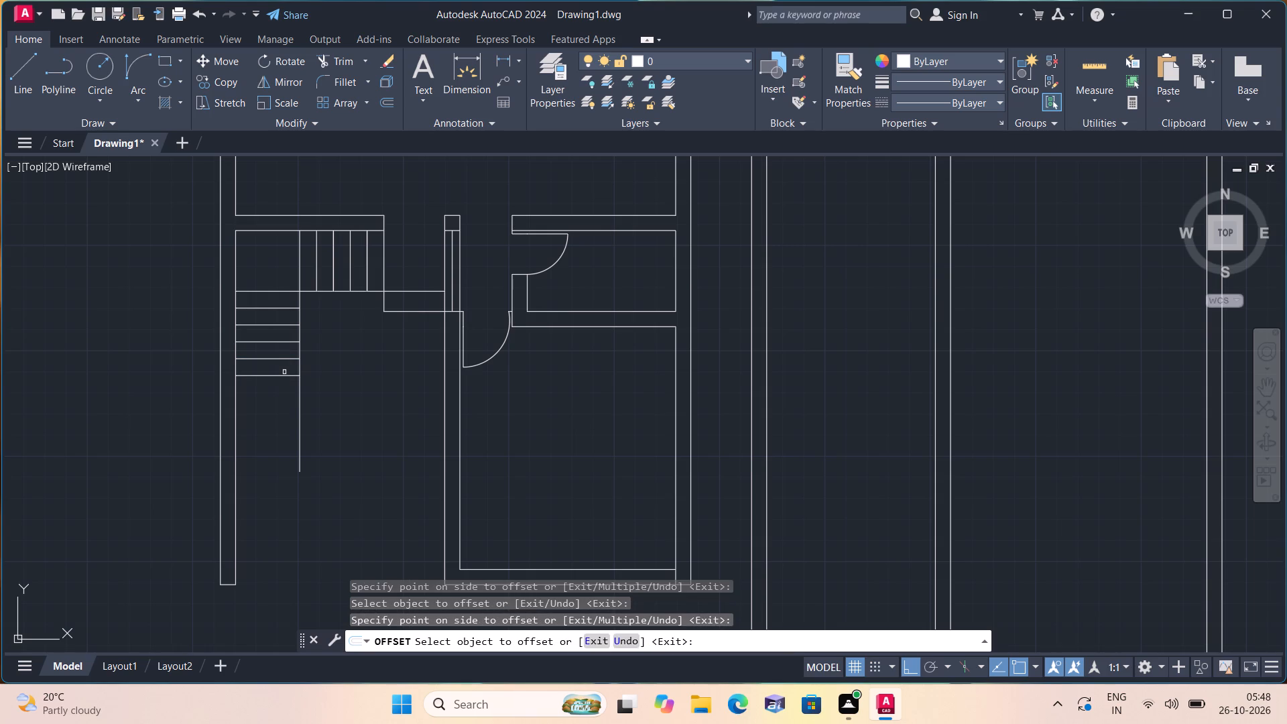
left_click(284, 375)
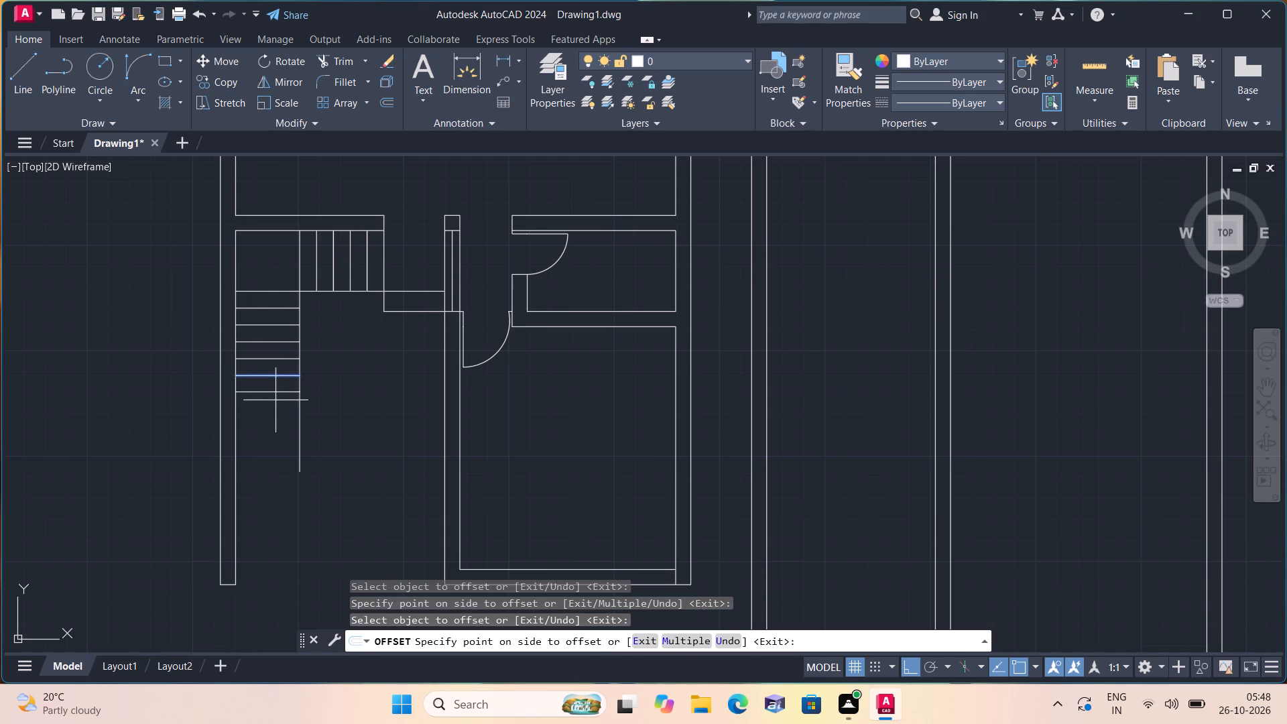
left_click(274, 403)
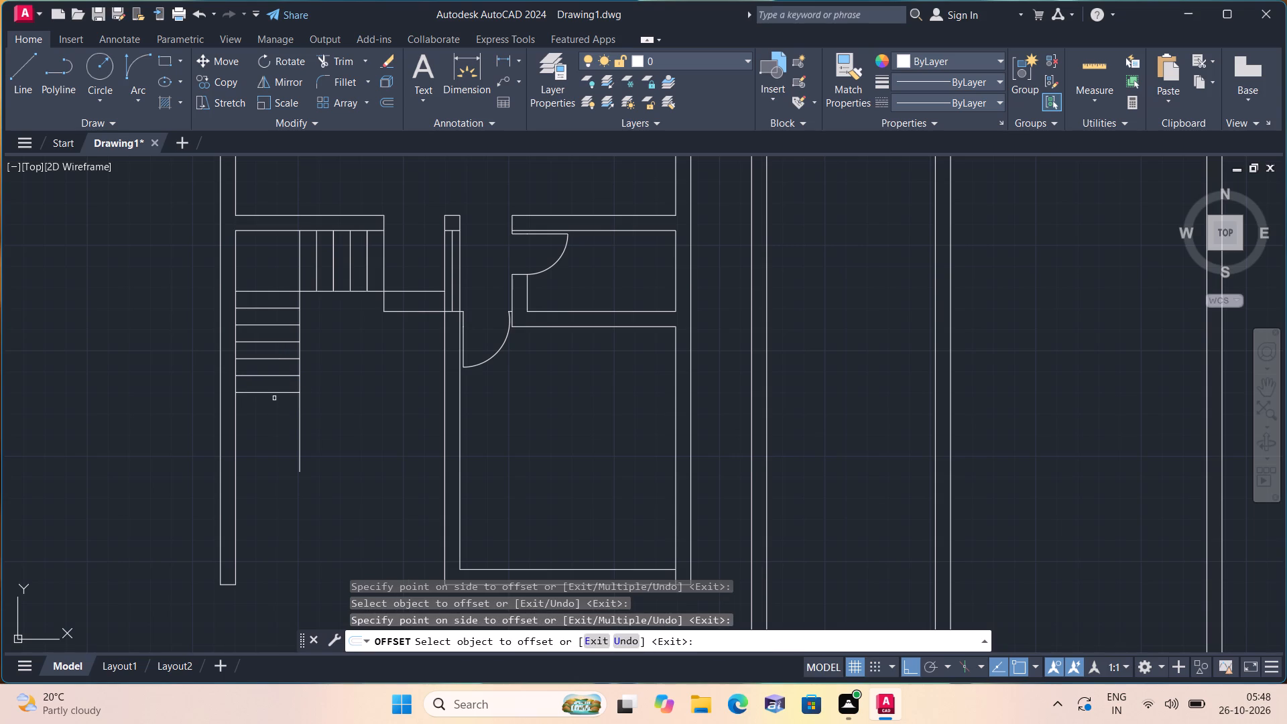
left_click(274, 397)
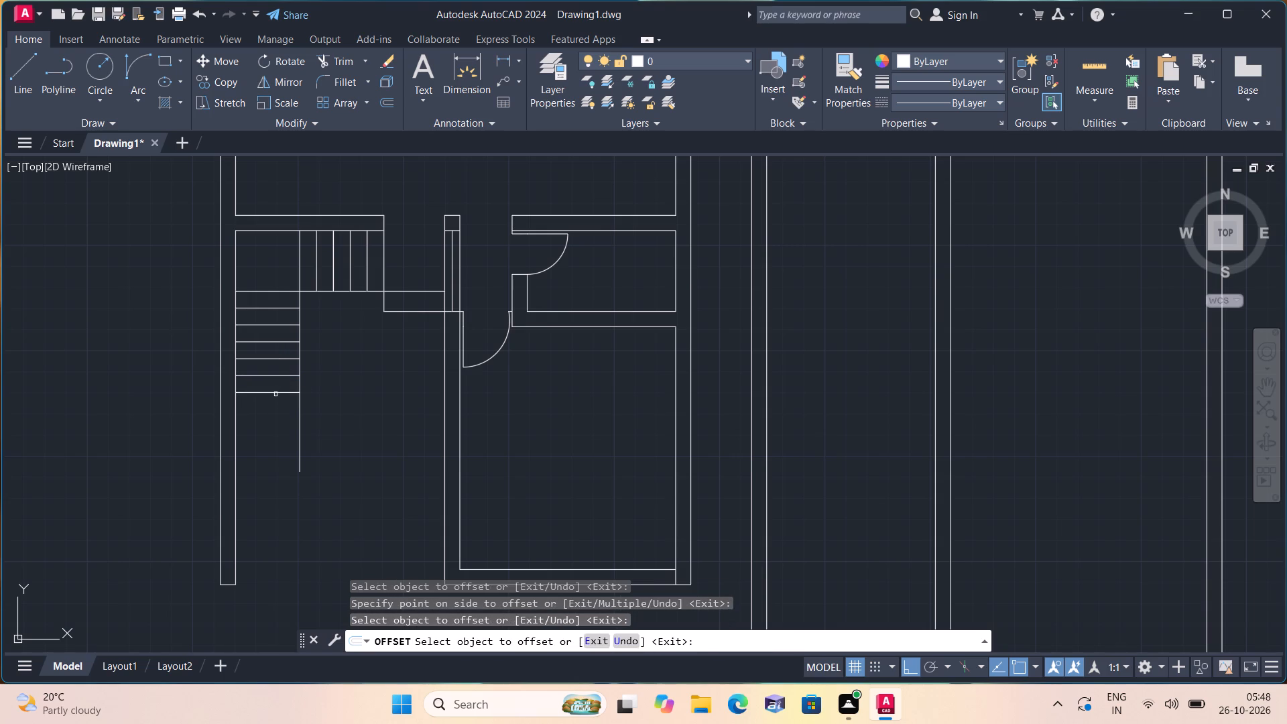
left_click(277, 390)
left_click(277, 412)
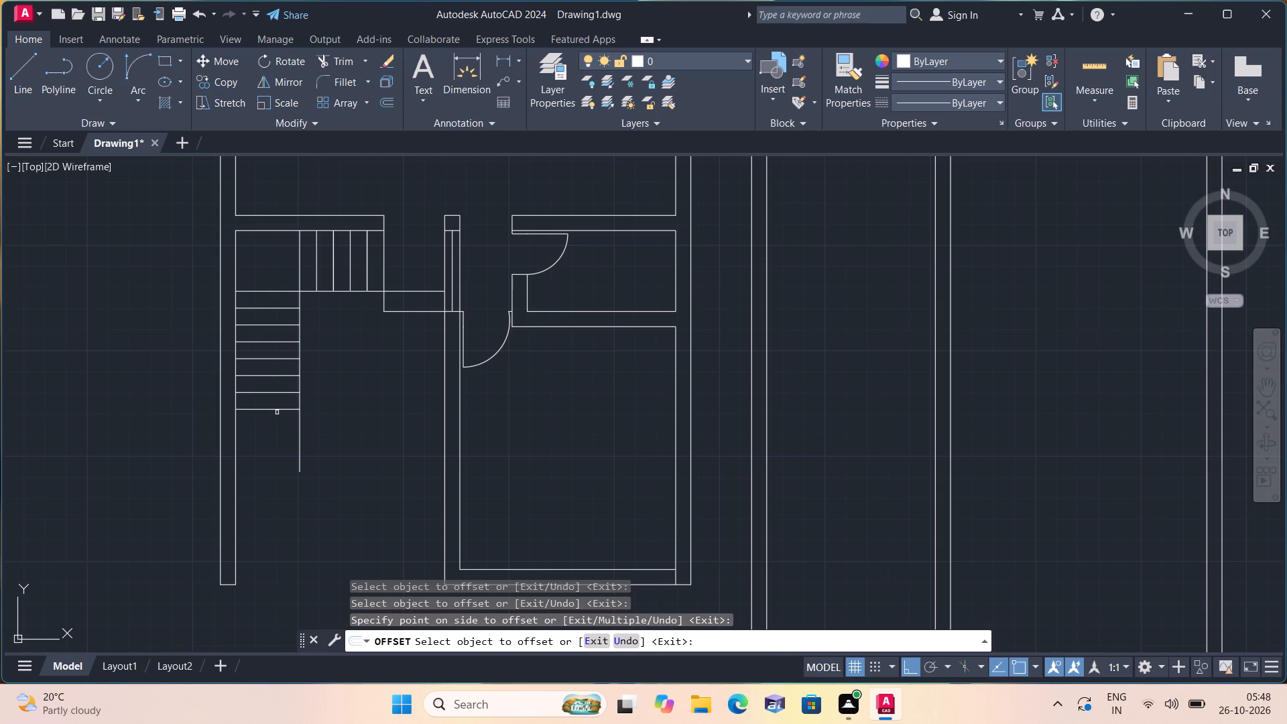
left_click(277, 412)
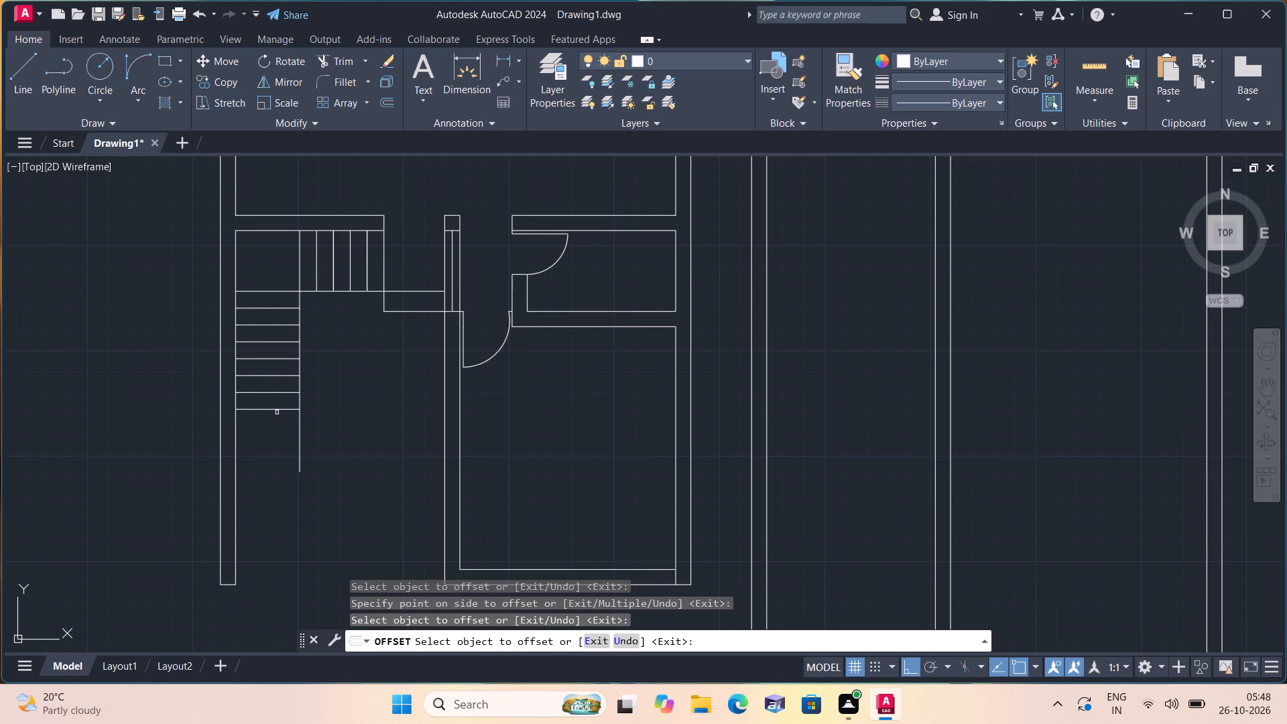
left_click(277, 412)
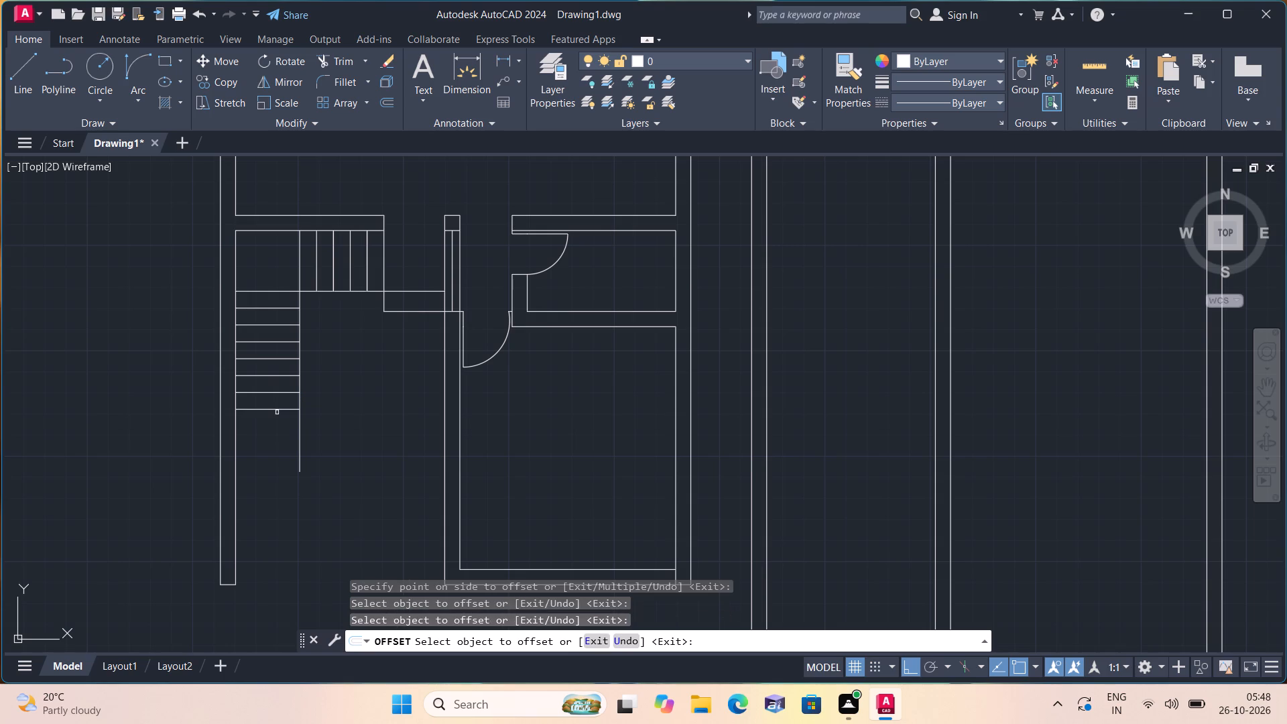
left_click(277, 406)
left_click(277, 408)
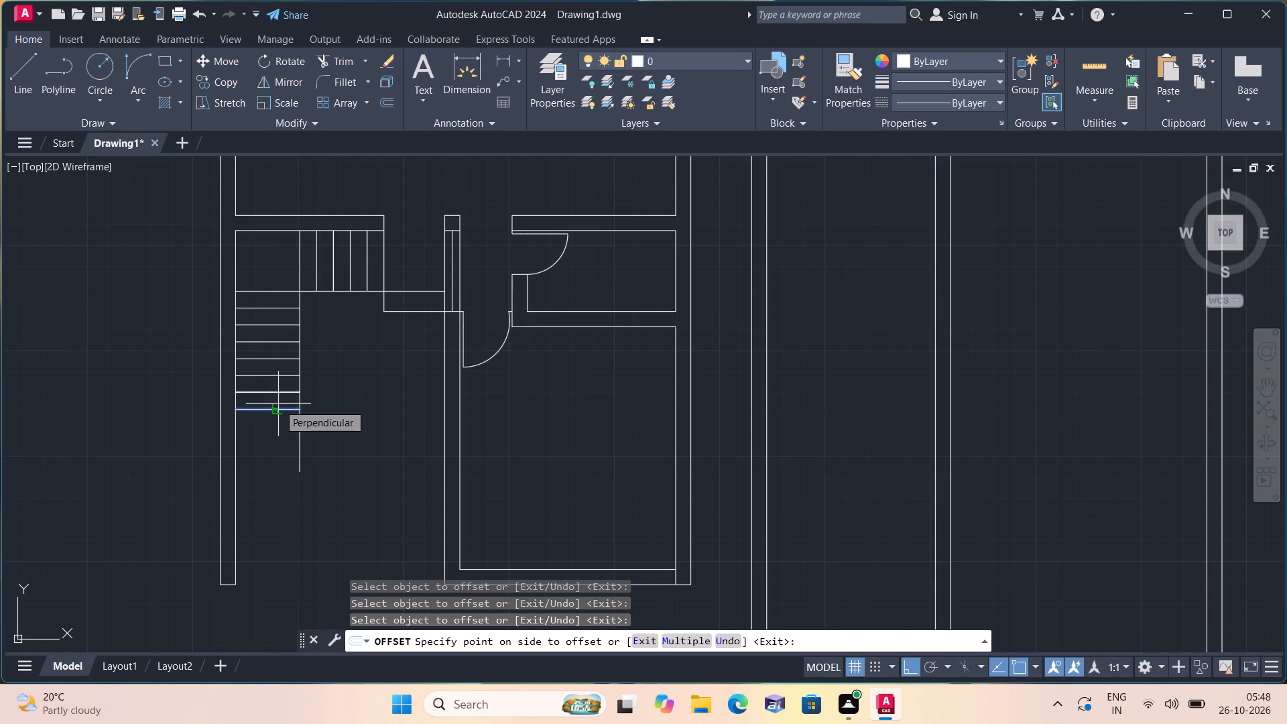
left_click(278, 404)
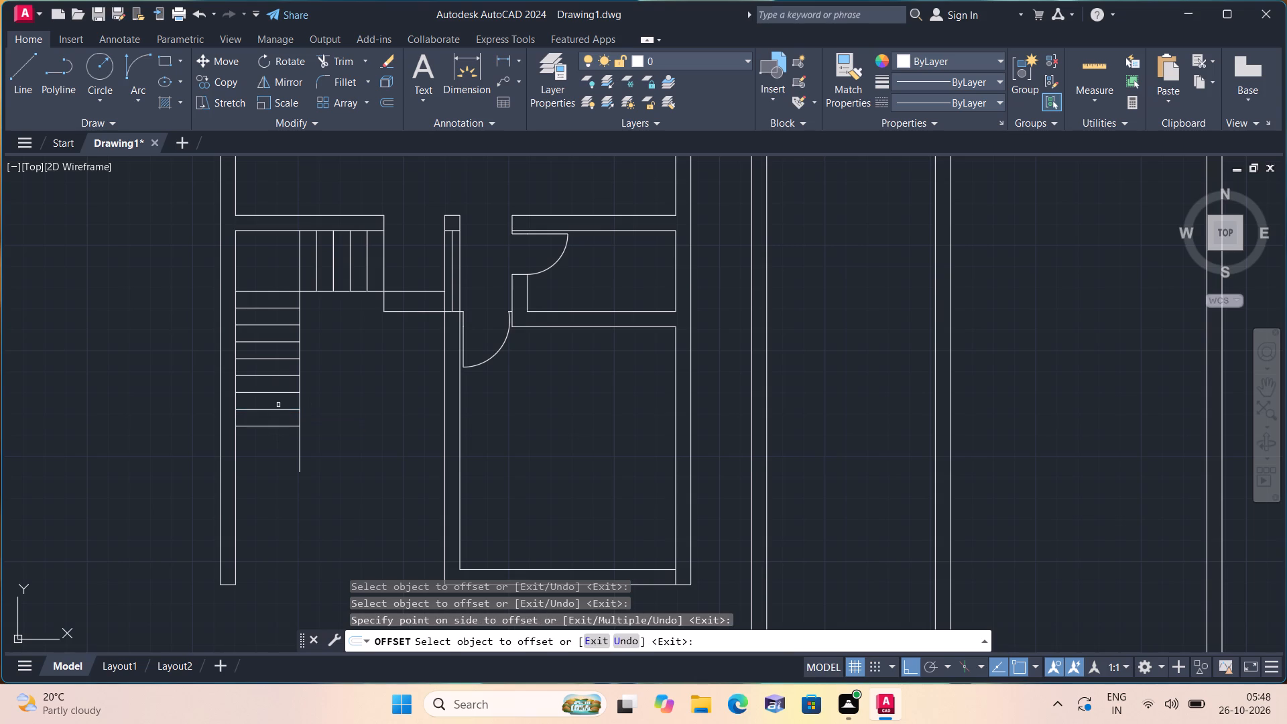
left_click(278, 426)
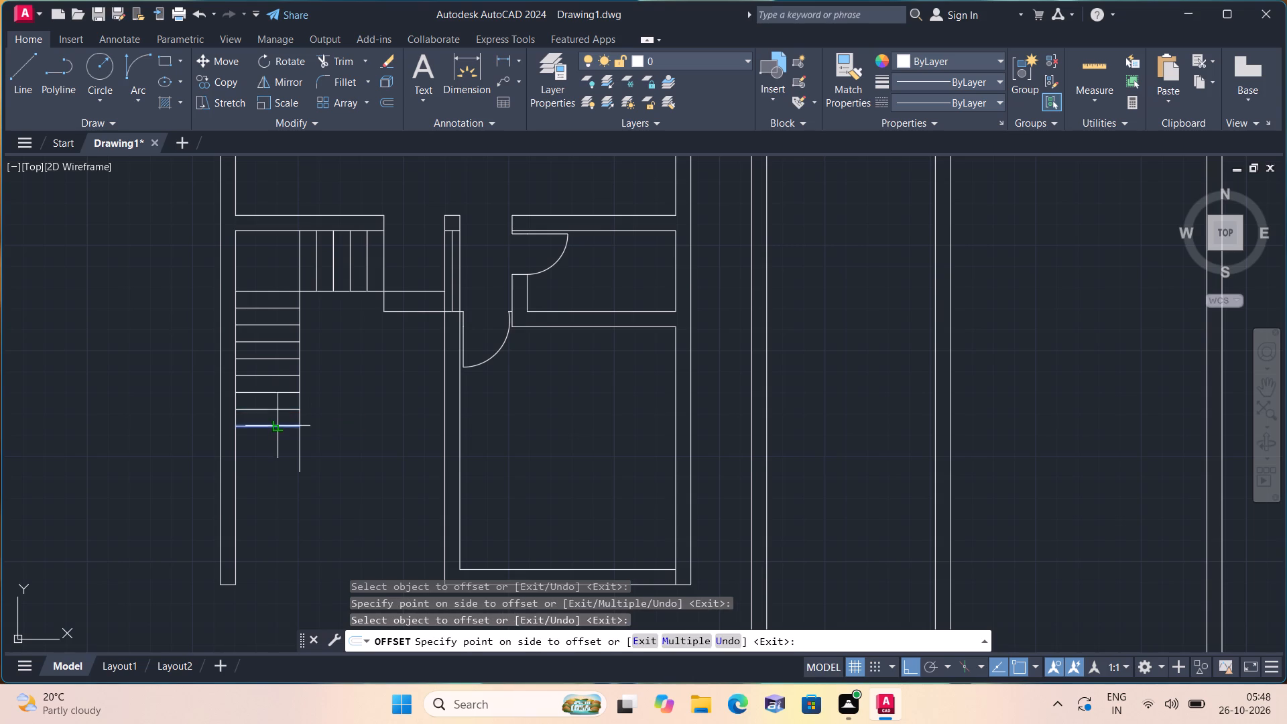
left_click(282, 505)
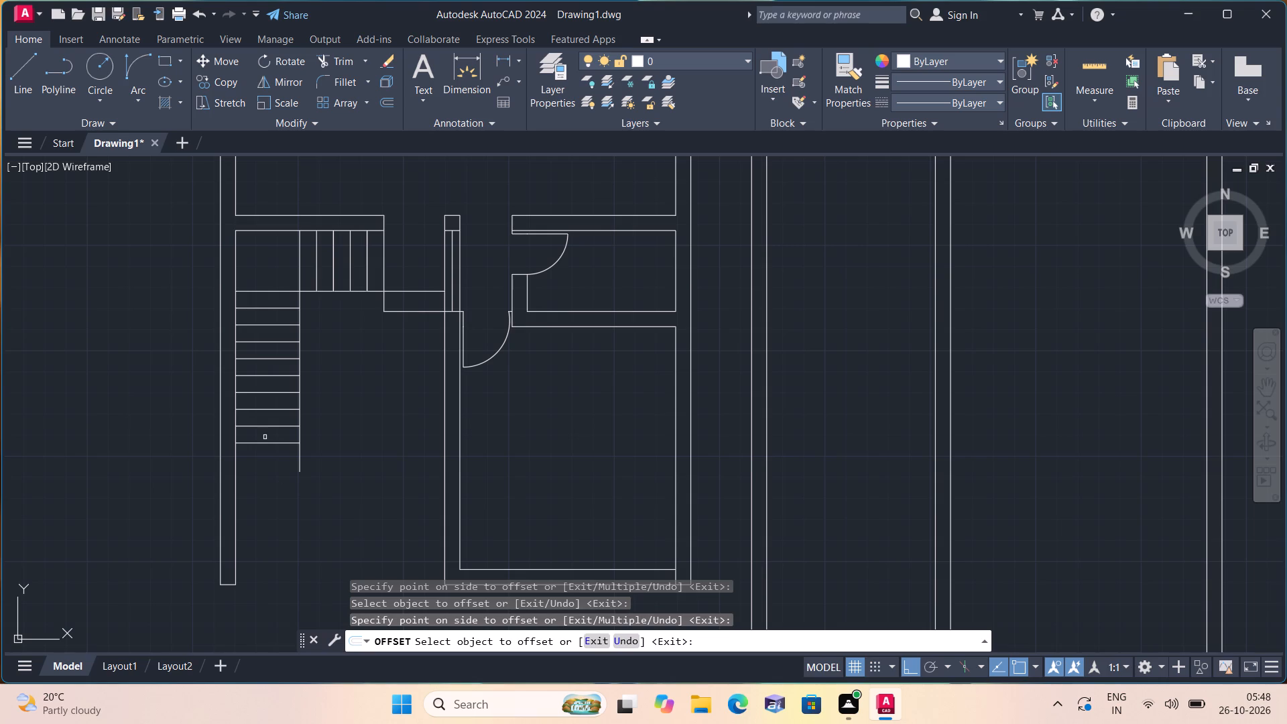
left_click(266, 445)
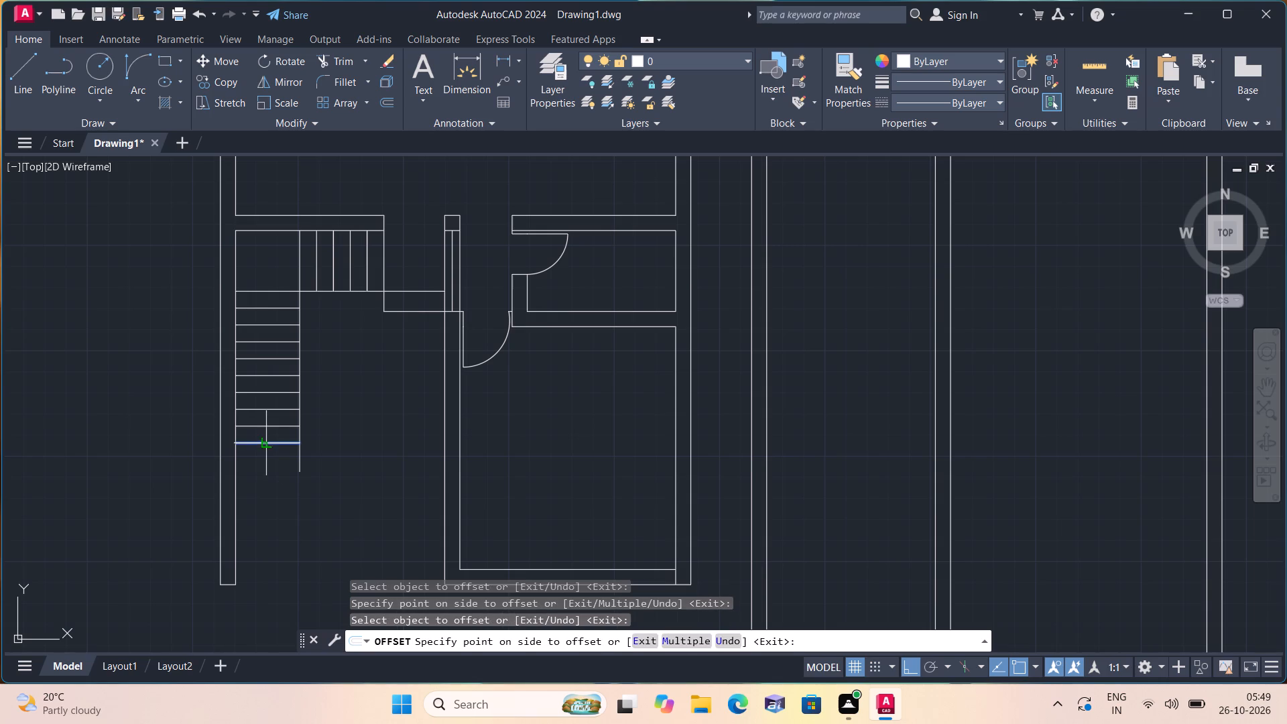
left_click(277, 484)
key("space")
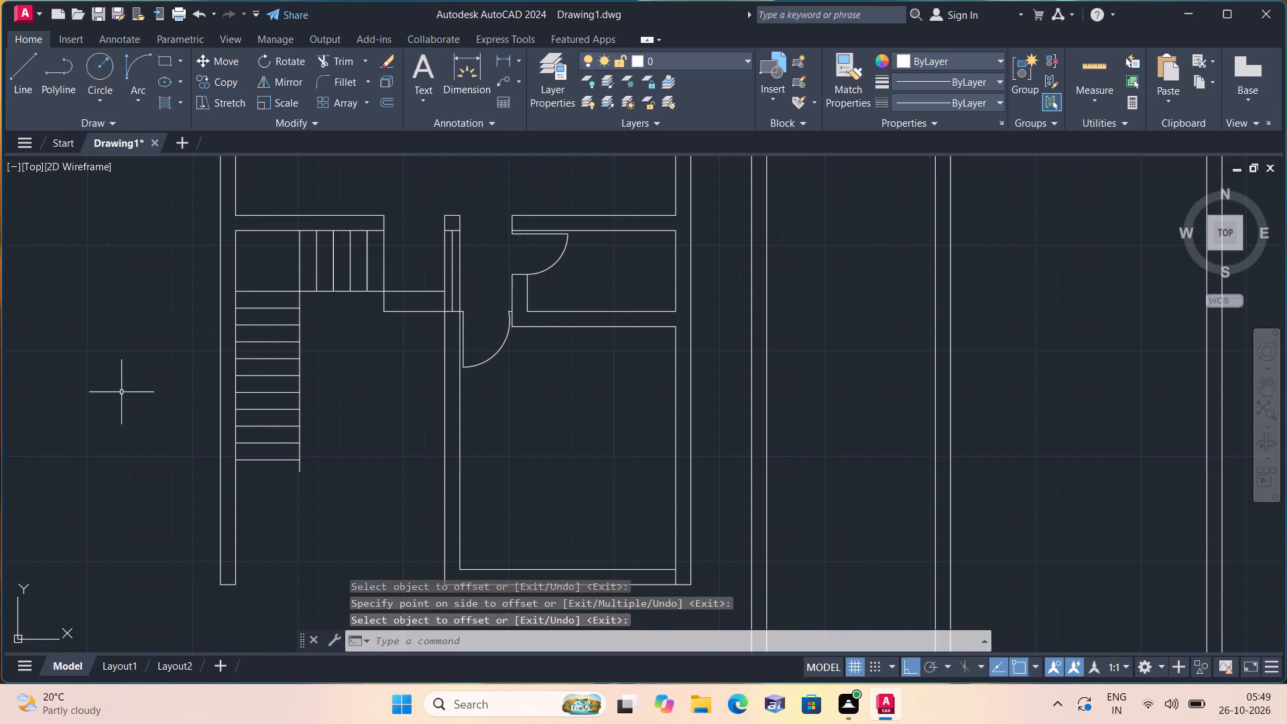
Examine the treads of the lower stair flight and how the staircase sits within the surrounding floor plan.
scroll(121, 392, "down", 1)
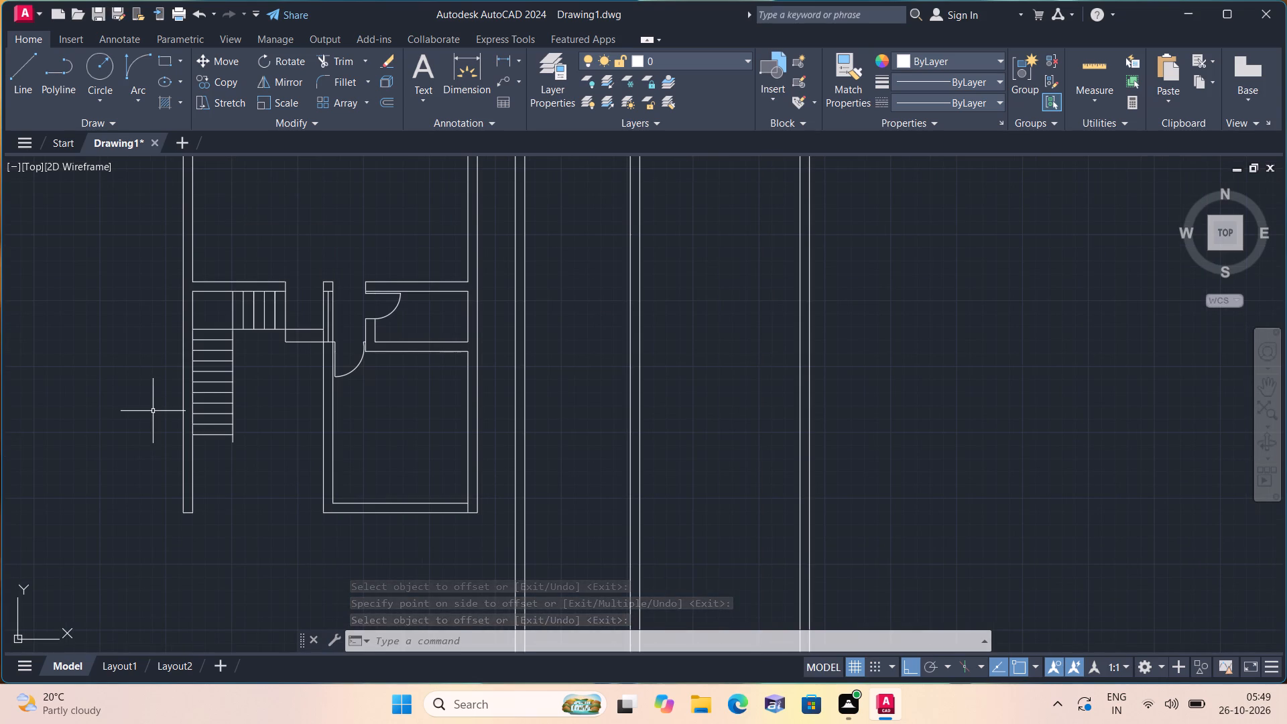
scroll(180, 416, "down", 1)
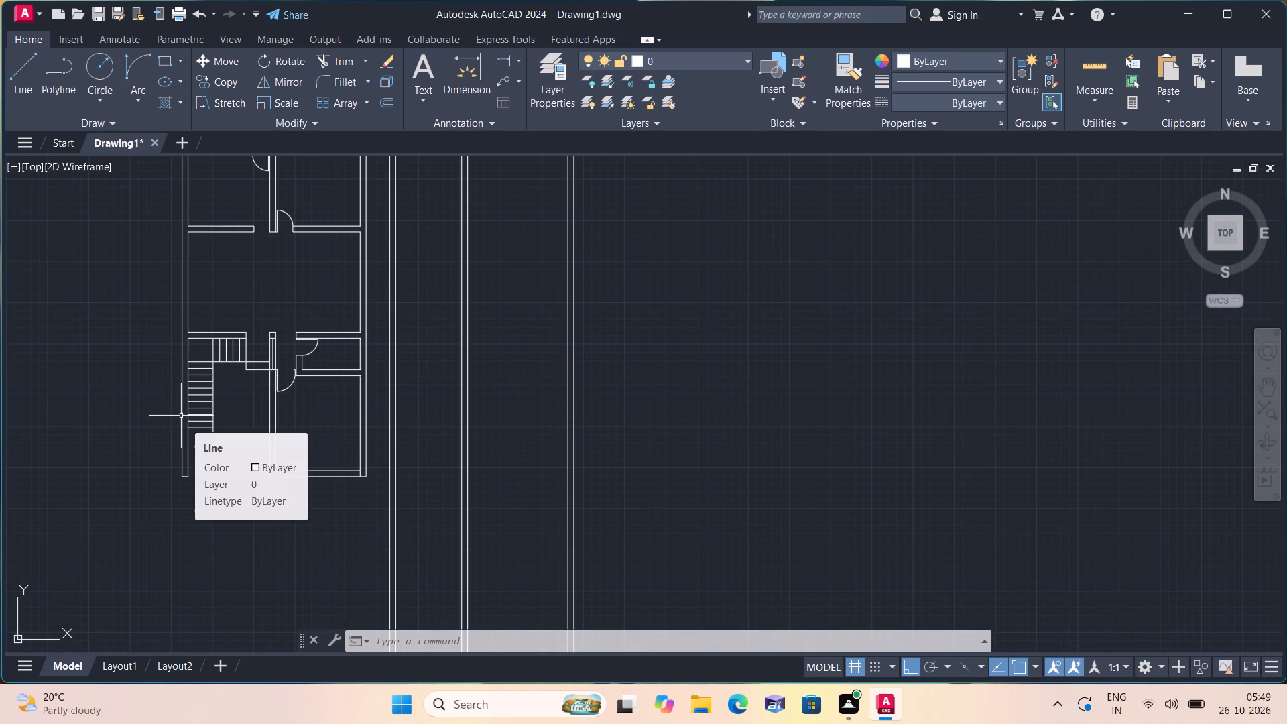
scroll(182, 411, "up", 2)
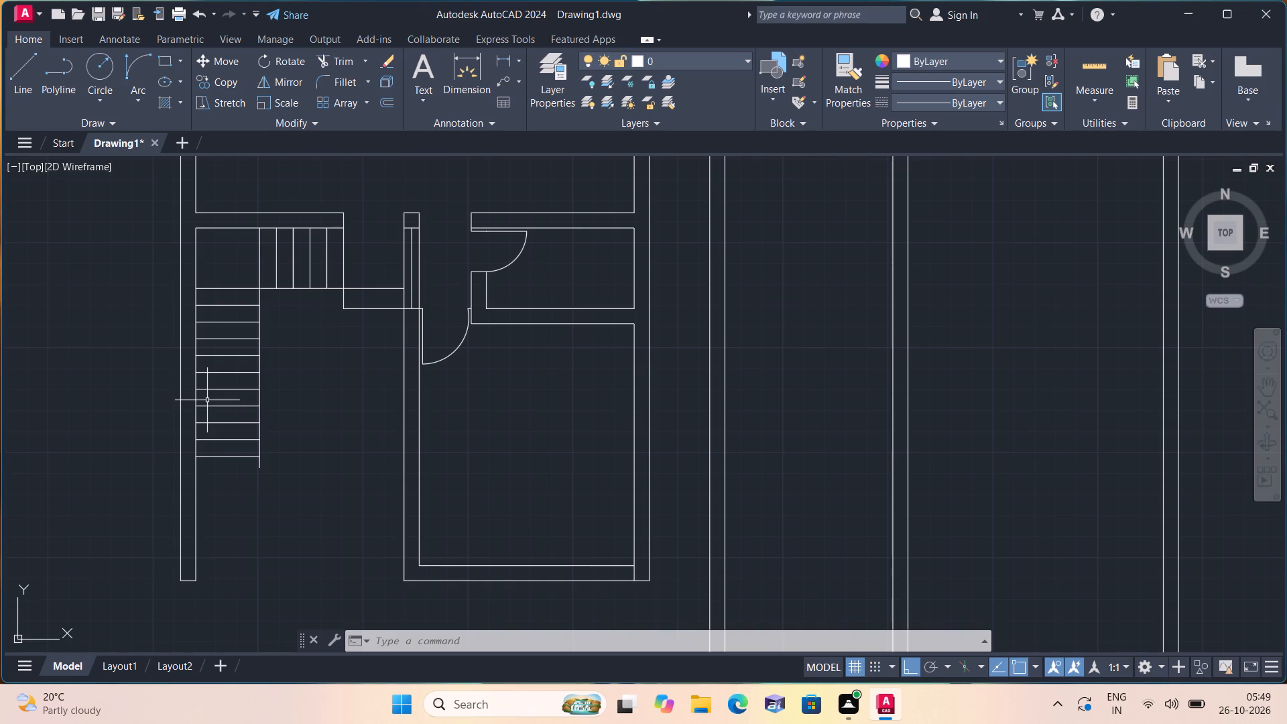
scroll(207, 400, "down", 1)
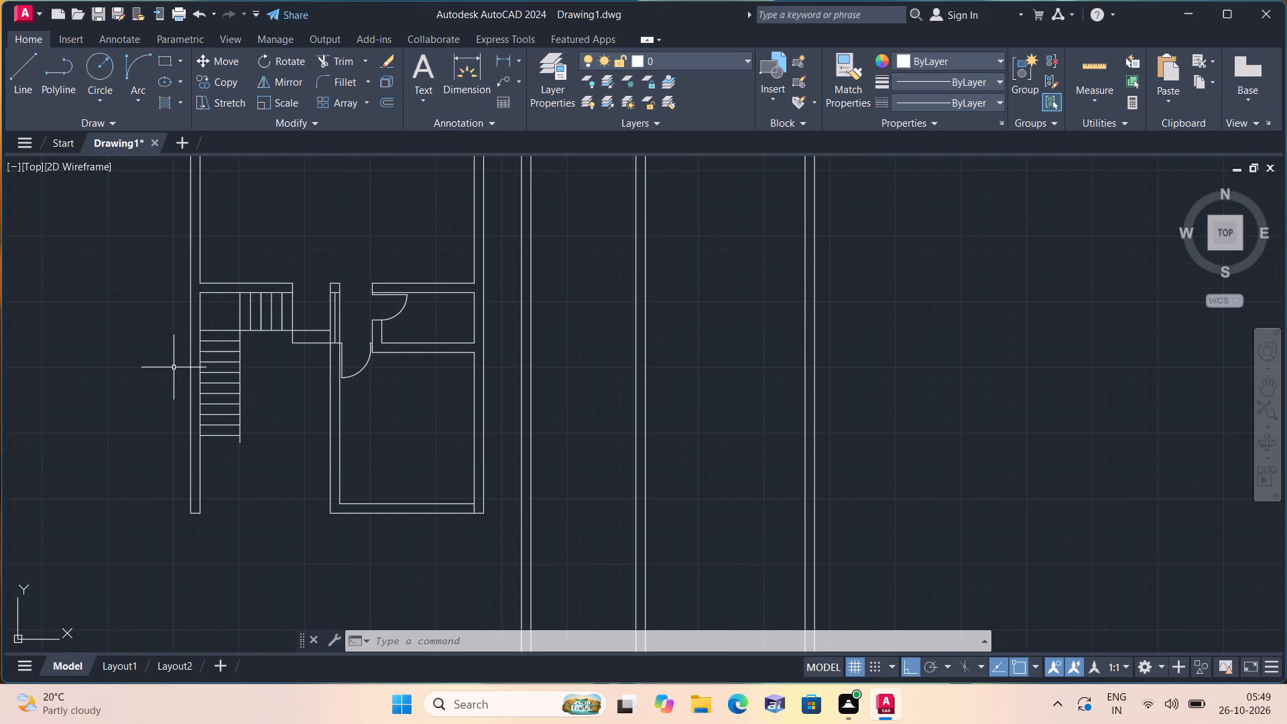
scroll(174, 367, "down", 1)
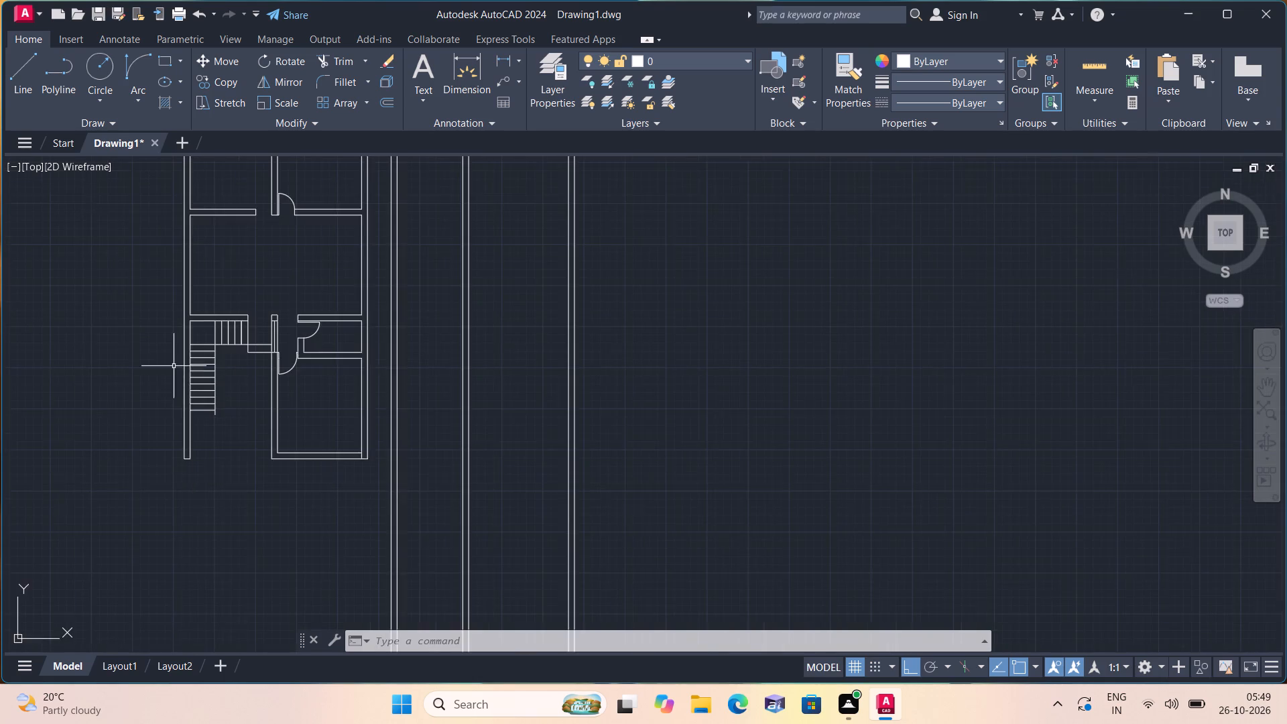
scroll(178, 357, "up", 5)
scroll(265, 375, "down", 1)
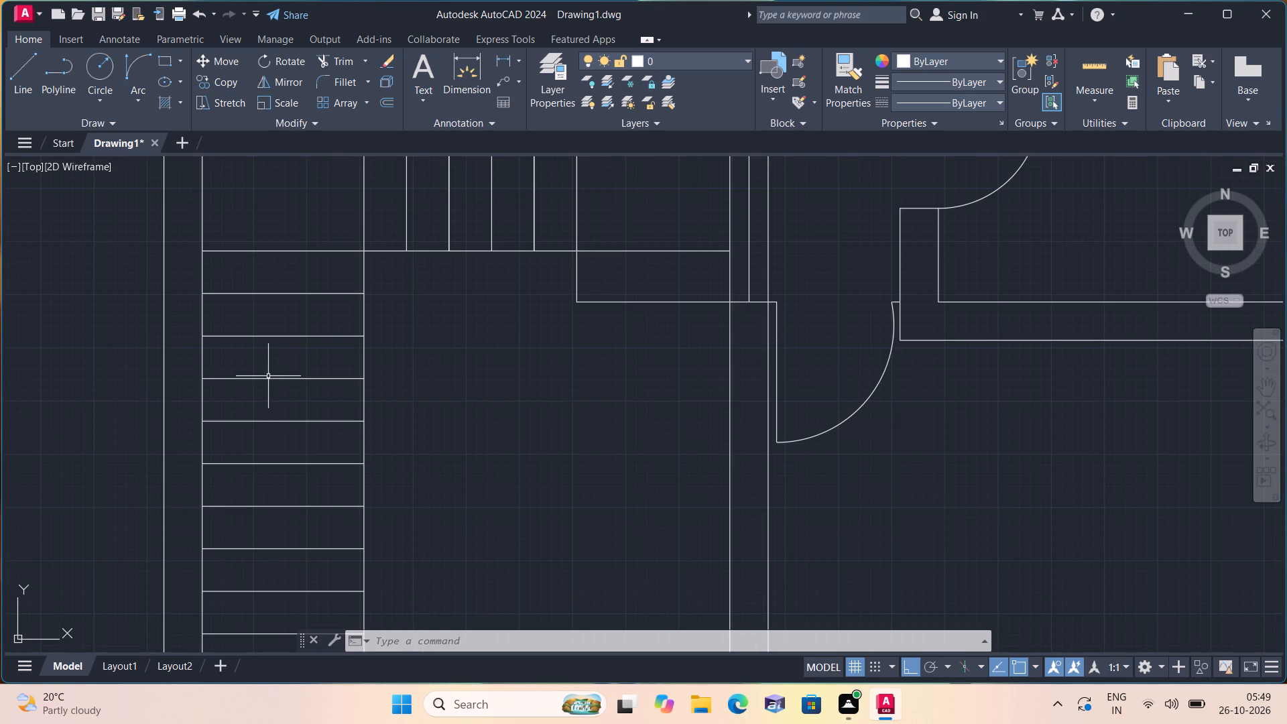
middle_click_drag(275, 369, 274, 296)
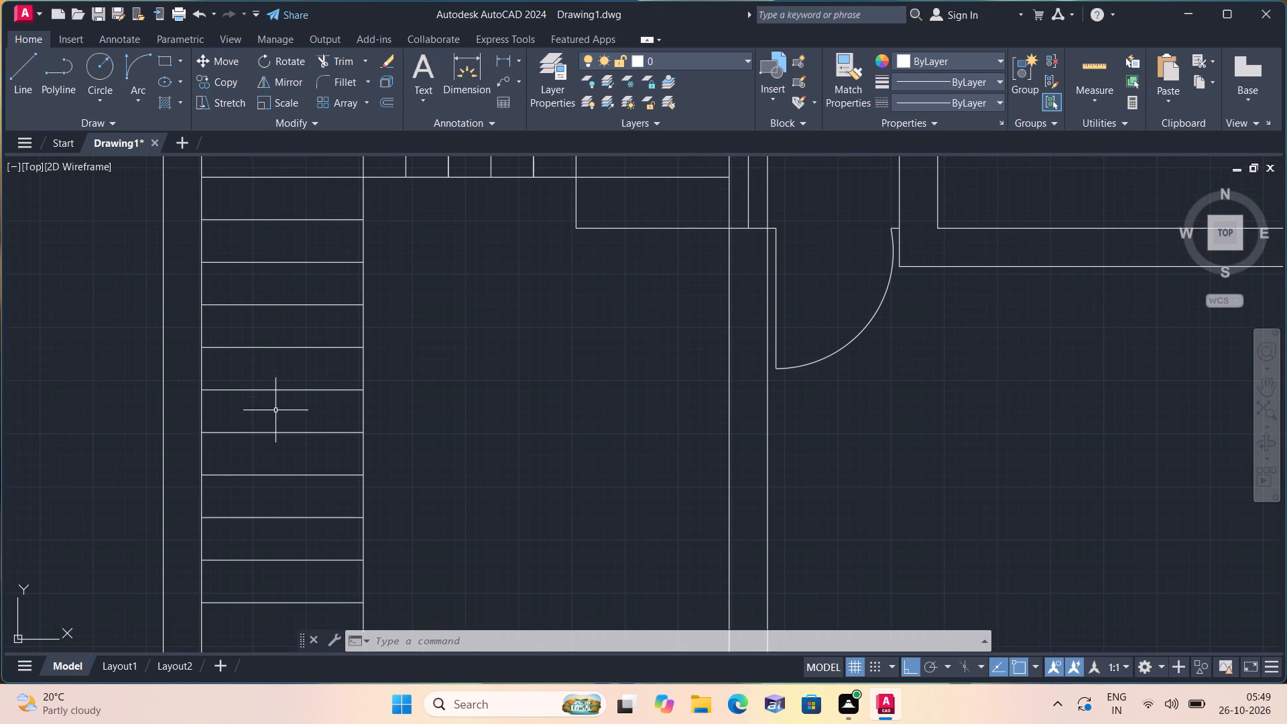
left_click_drag(275, 423, 276, 388)
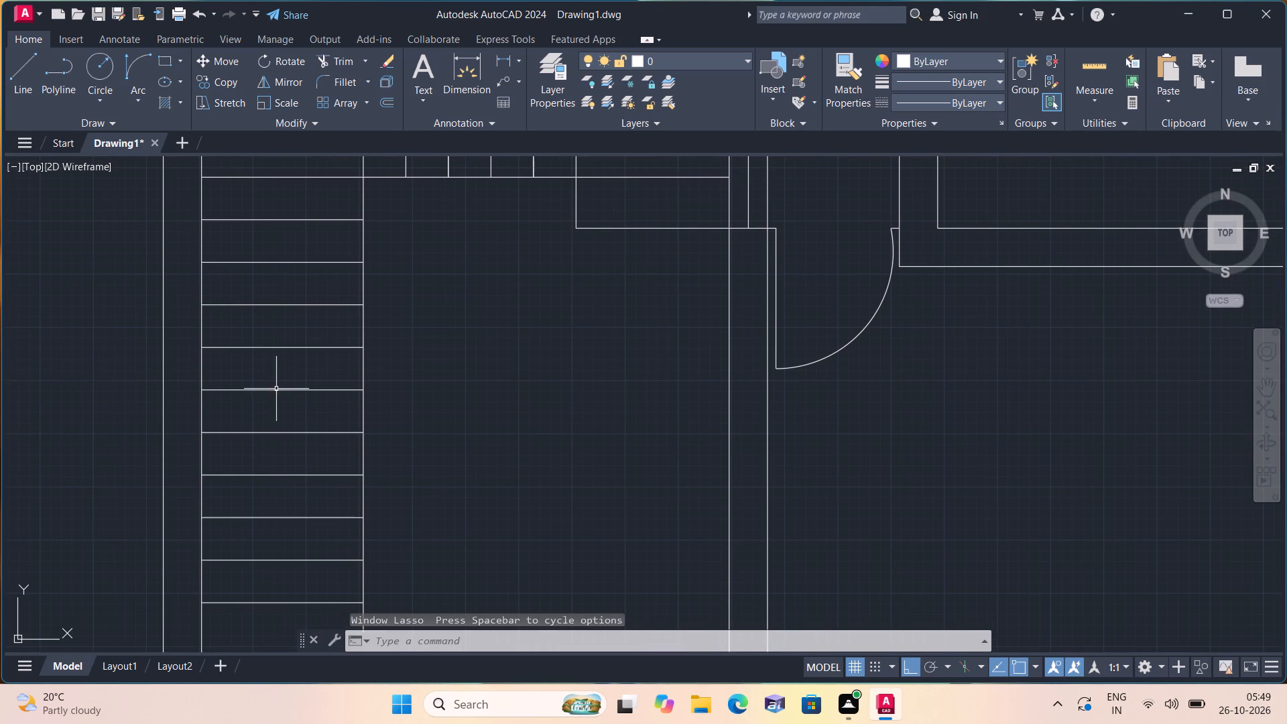
scroll(276, 389, "down", 1)
middle_click_drag(275, 402, 267, 359)
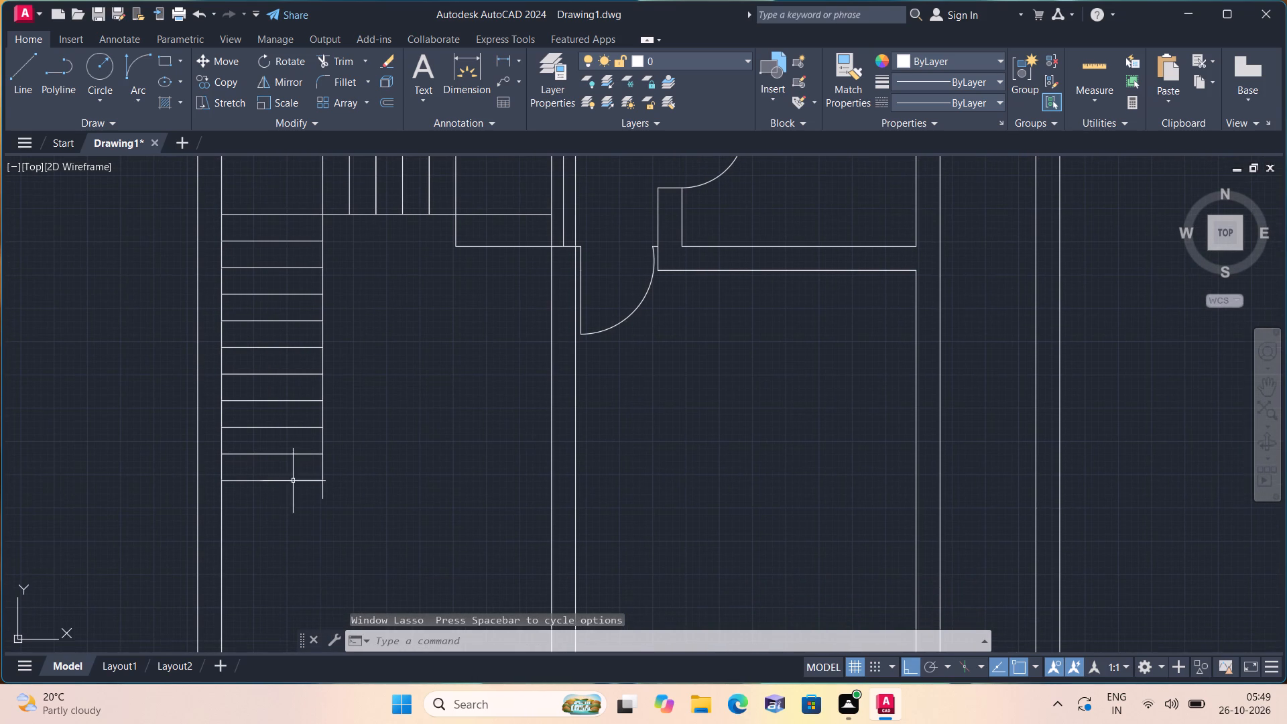
Offset the lowest tread line 10" downward once more to add one more tread to the lower flight.
key("space")
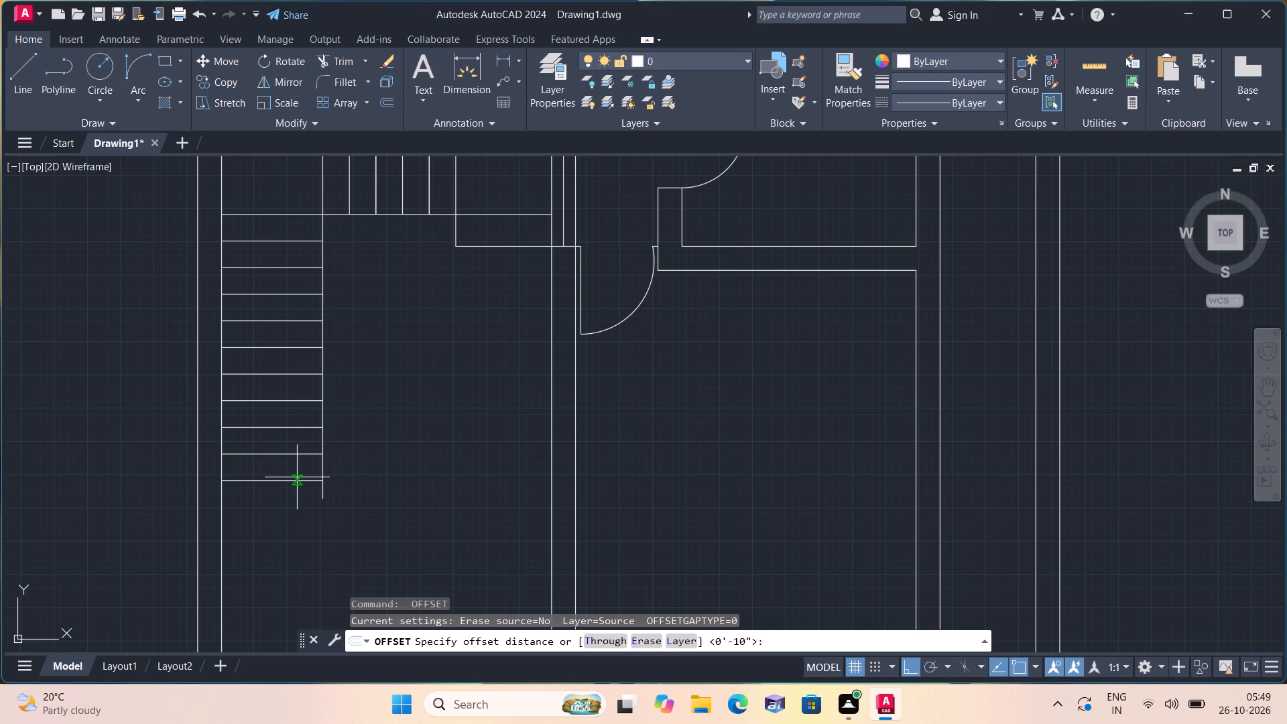
key("space")
left_click(296, 481)
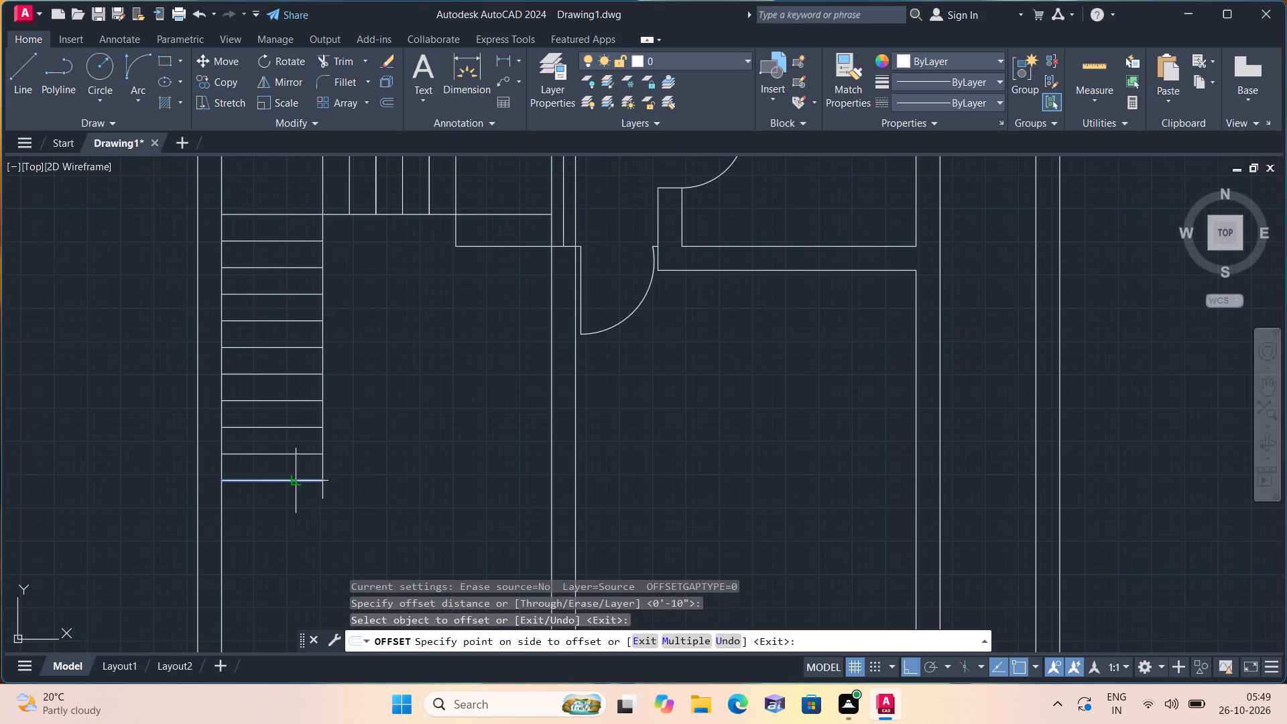
left_click(281, 522)
key("space")
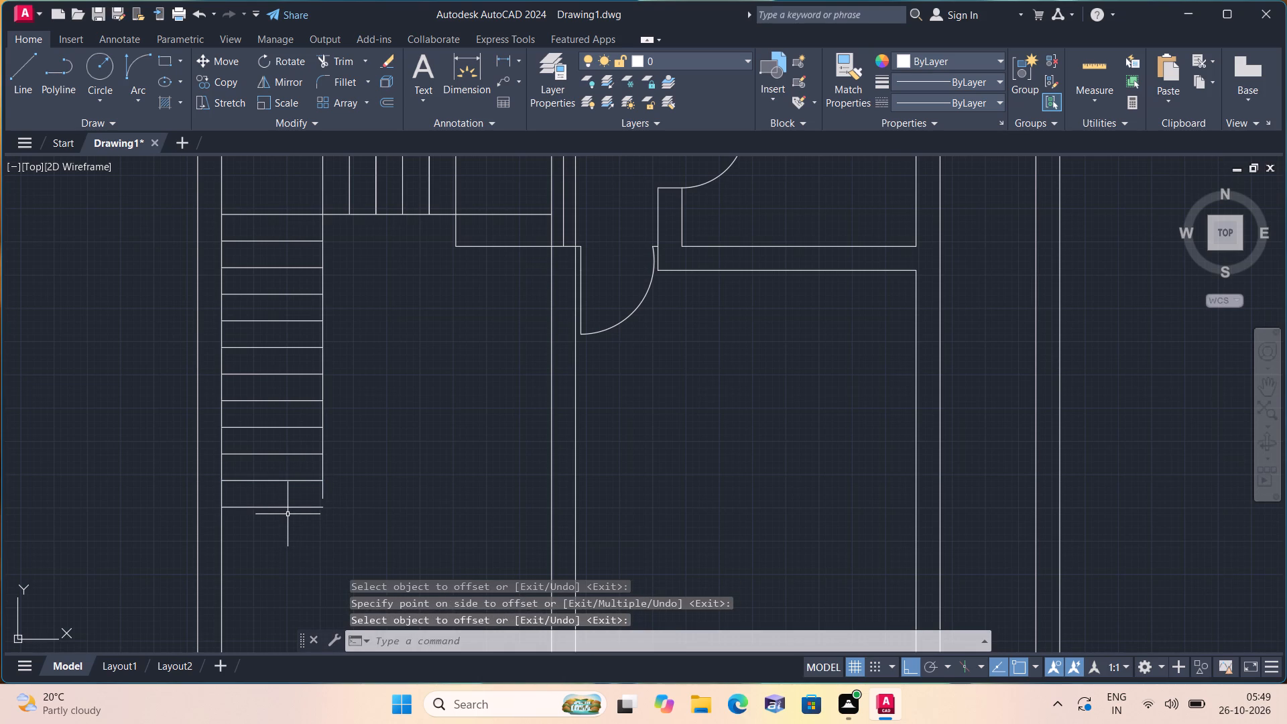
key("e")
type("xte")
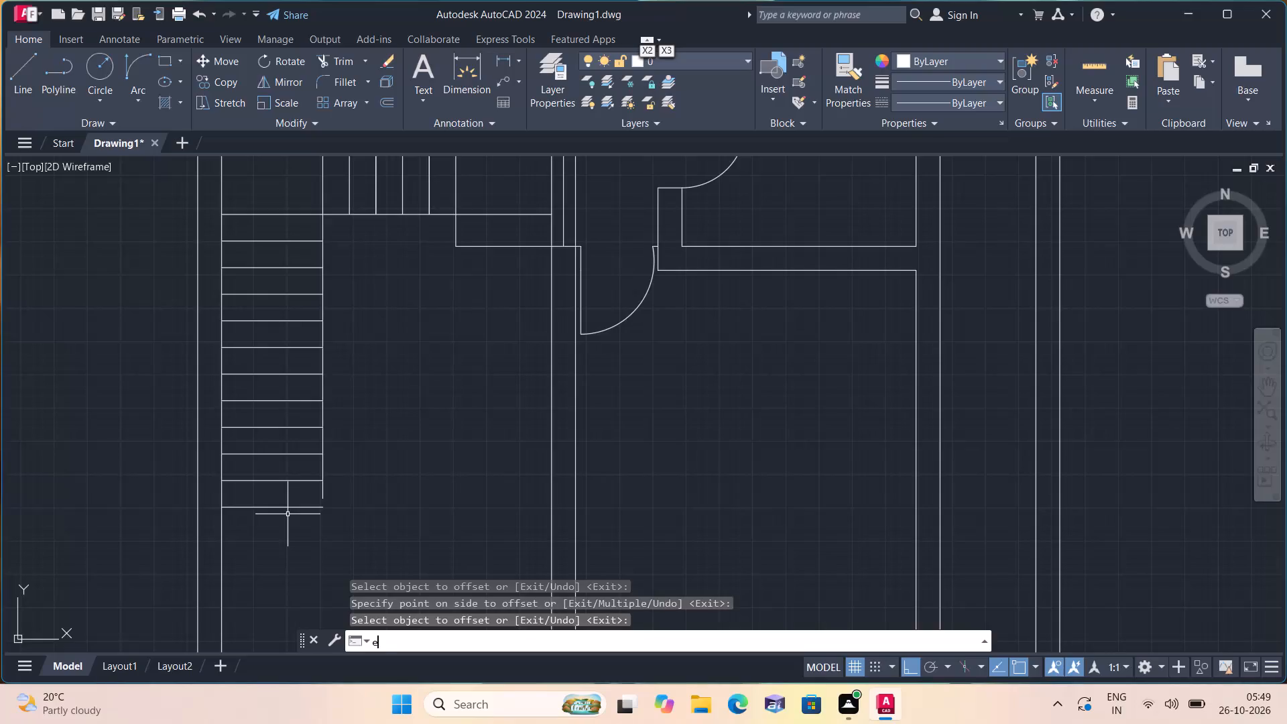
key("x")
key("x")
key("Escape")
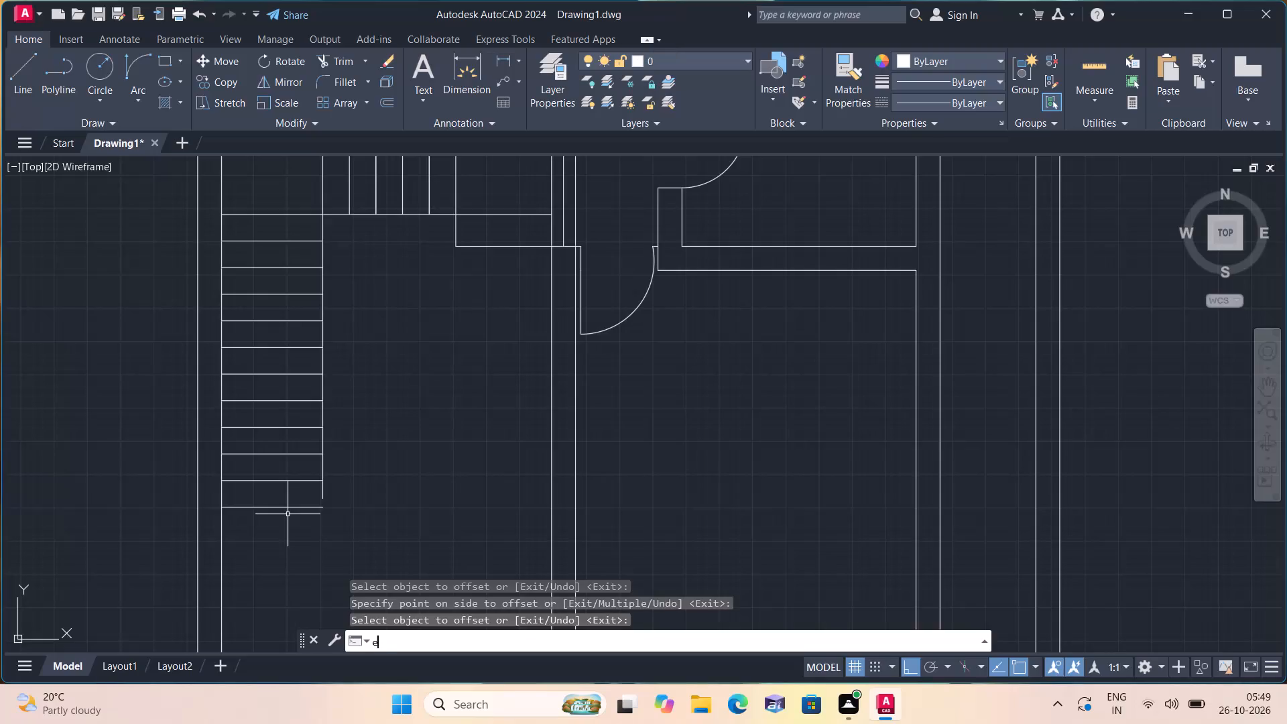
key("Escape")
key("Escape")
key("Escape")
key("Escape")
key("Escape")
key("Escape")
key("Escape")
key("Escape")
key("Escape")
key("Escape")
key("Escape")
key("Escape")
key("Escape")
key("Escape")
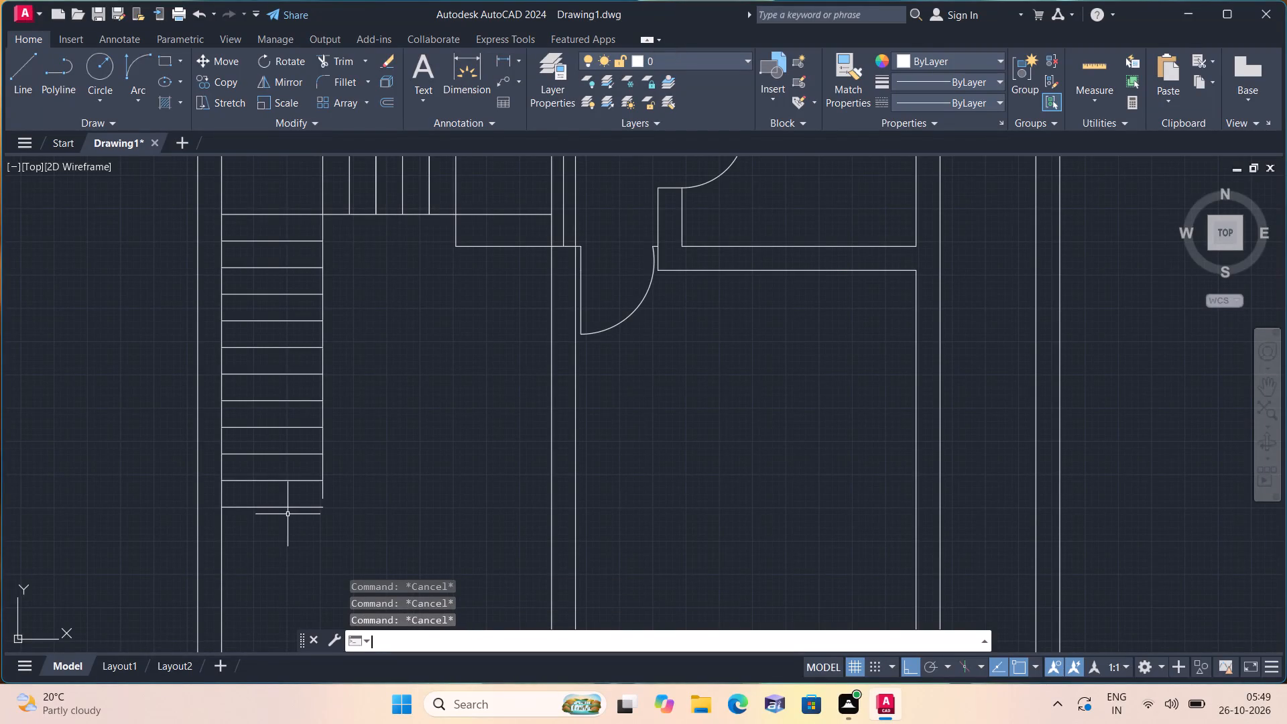
Extend the vertical side line of the lower stair flight down to the lowest tread line.
type("ext")
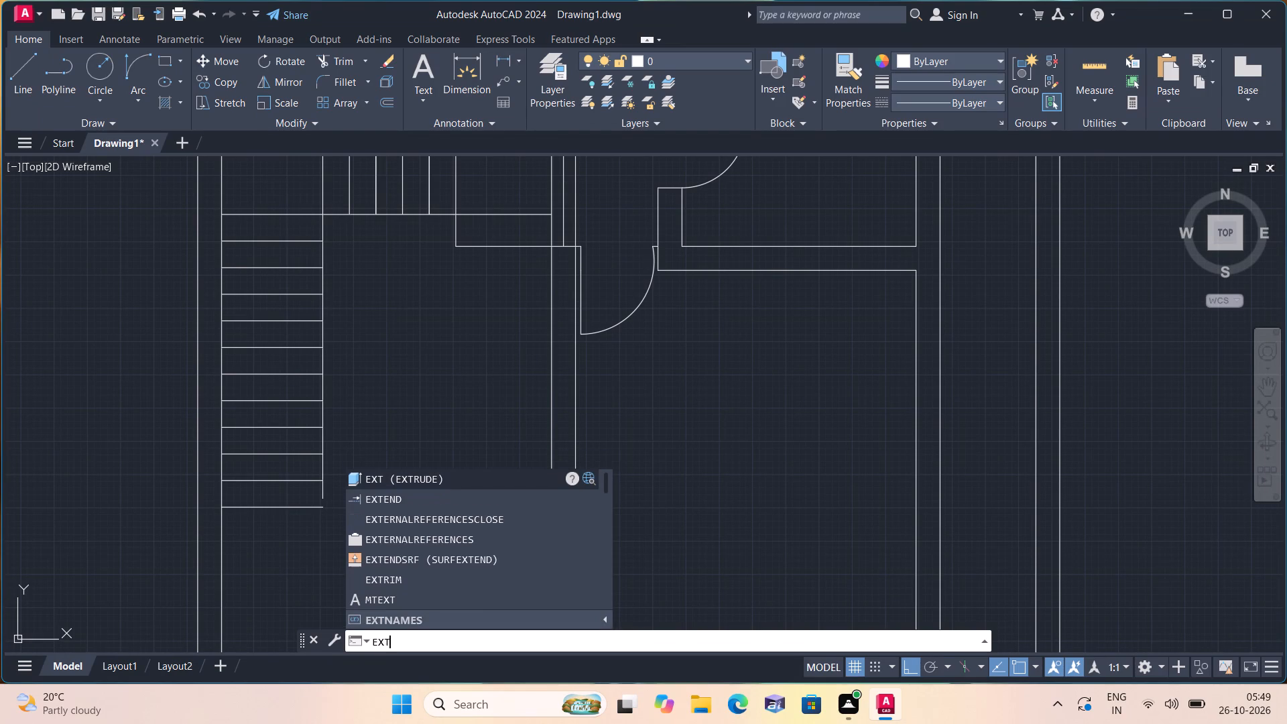
key("e")
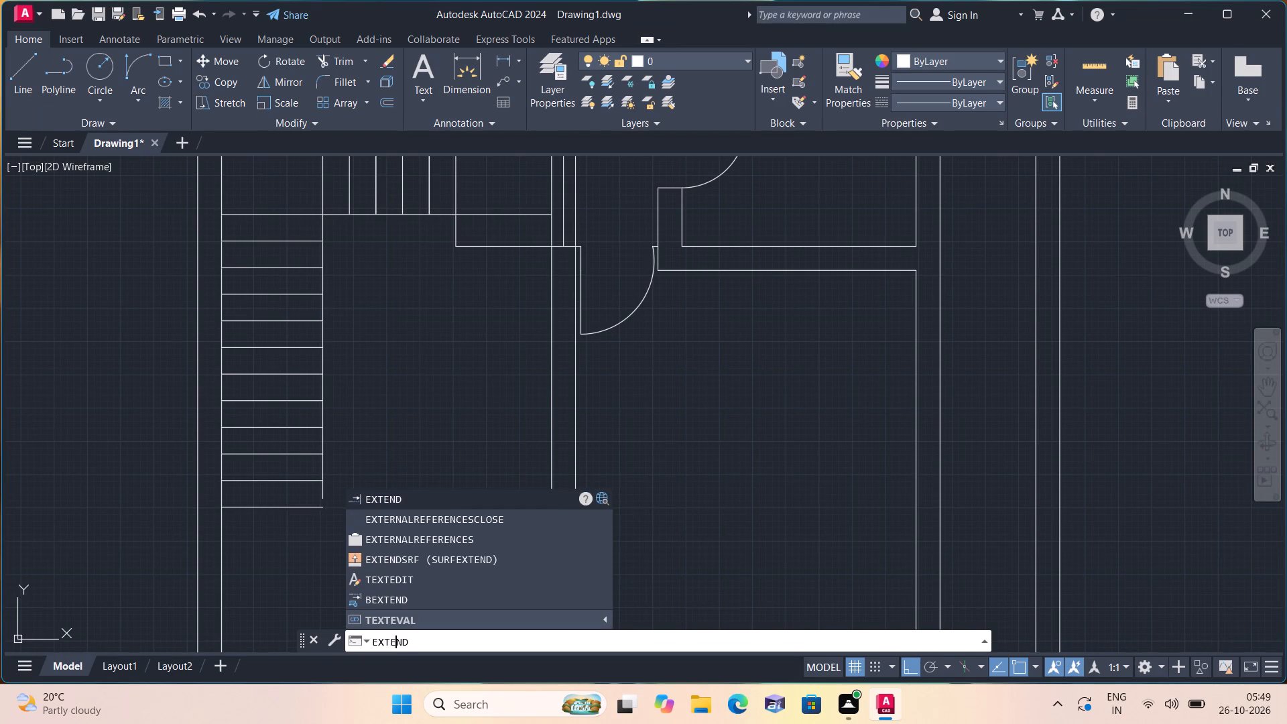
key("space")
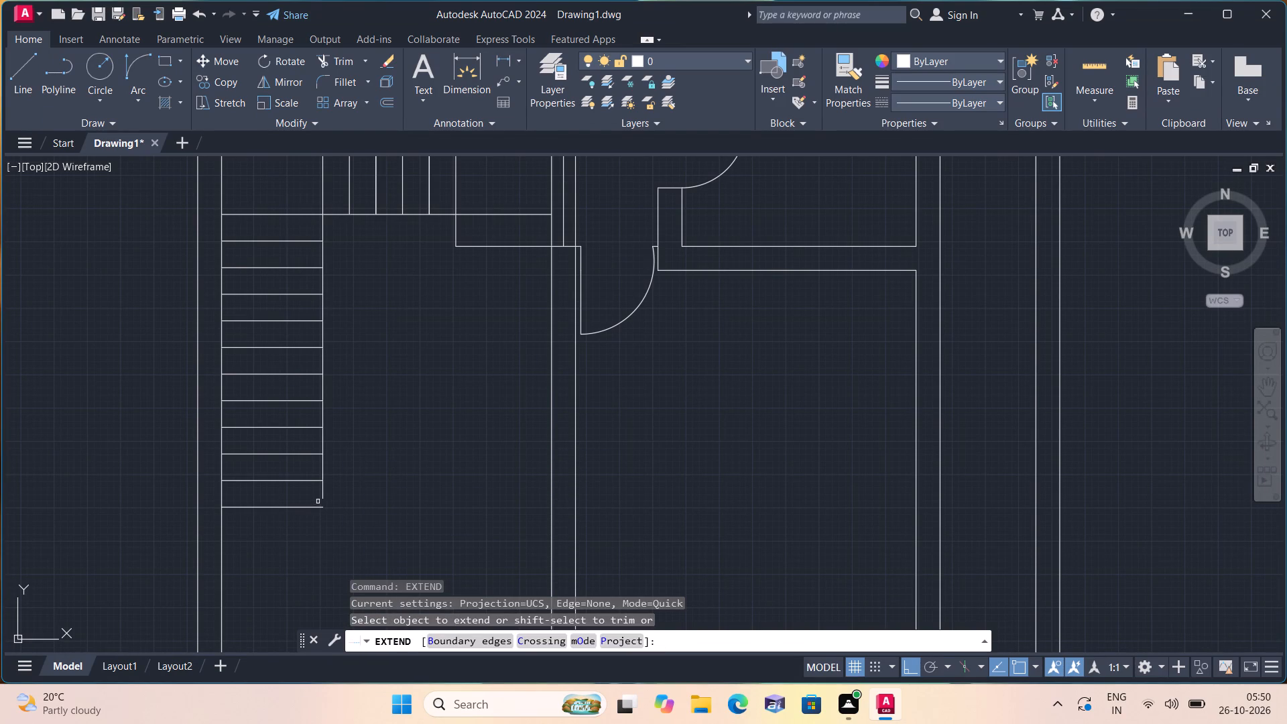
left_click(324, 496)
key("space")
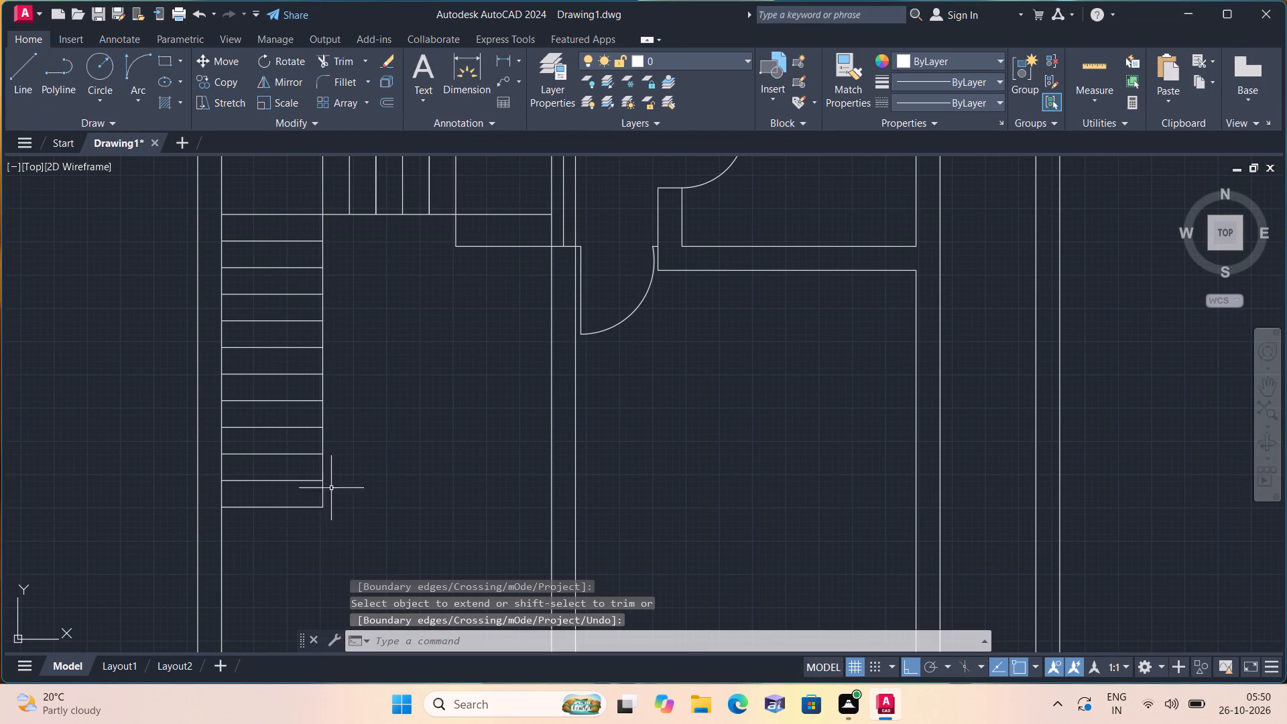
scroll(347, 398, "down", 1)
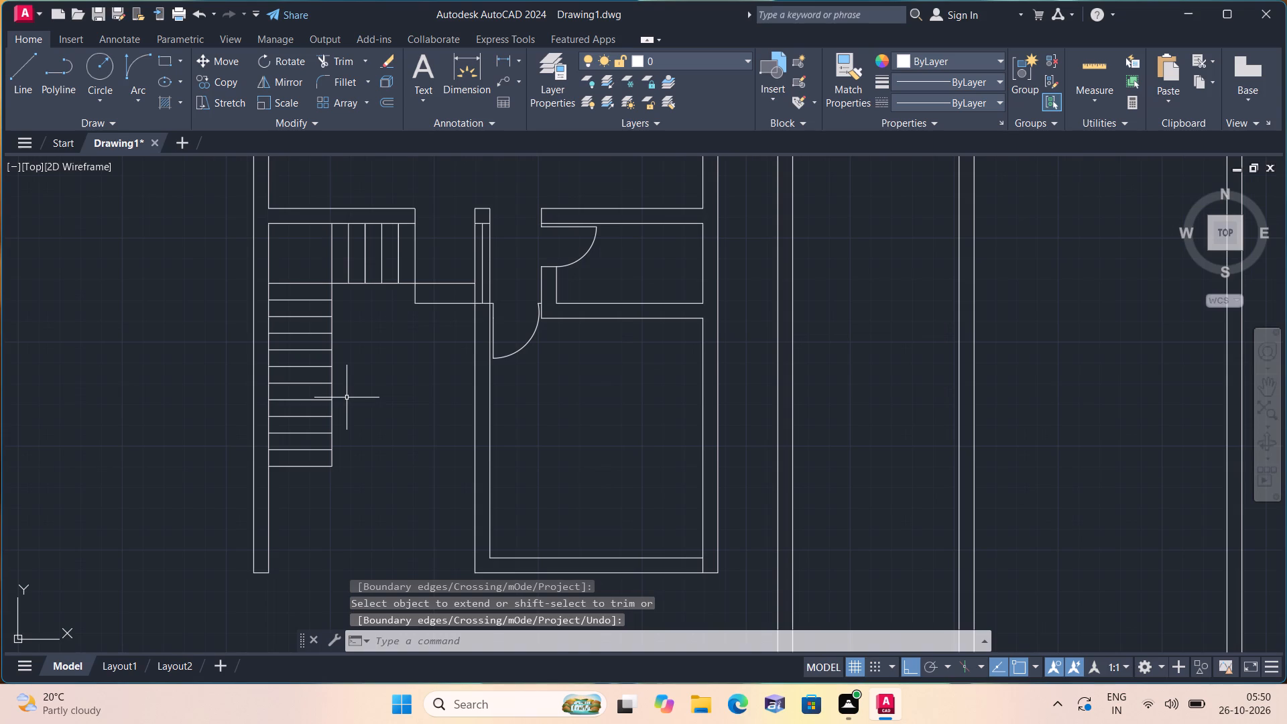
Examine the L-shaped staircase together with the walls and doorways around it.
scroll(347, 397, "down", 1)
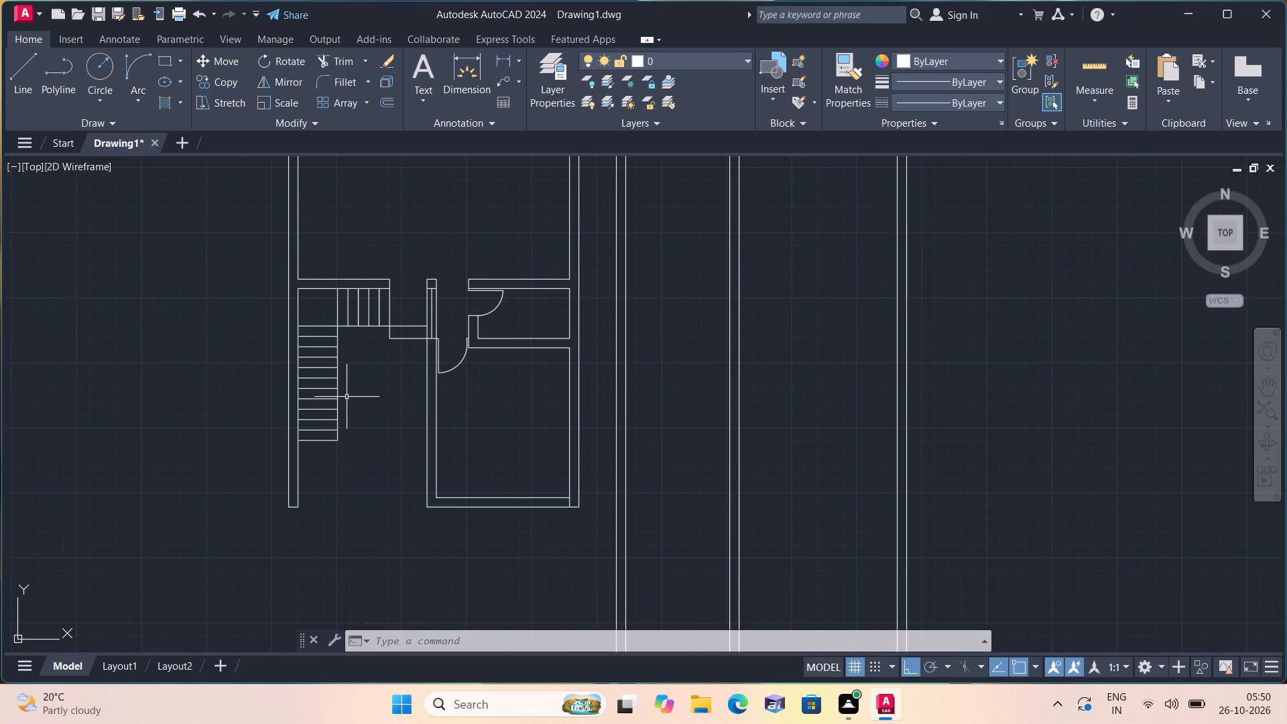
middle_click_drag(366, 335, 406, 412)
scroll(402, 402, "up", 2)
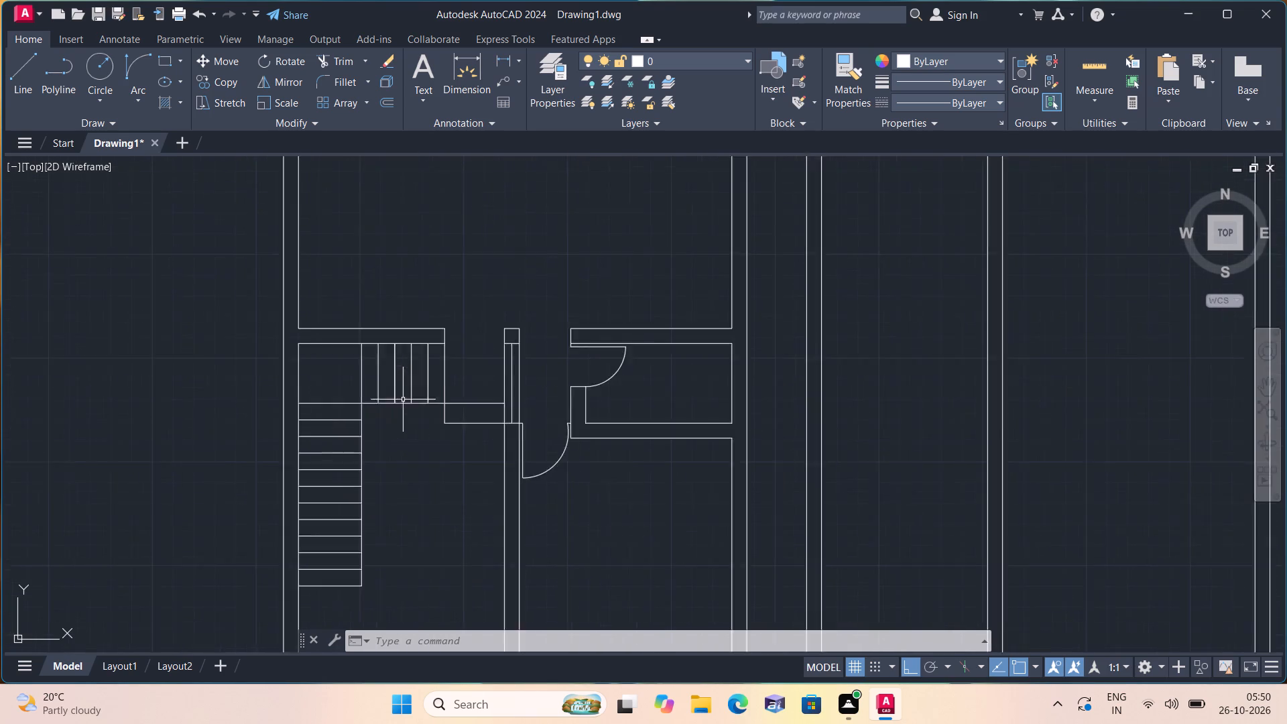
scroll(406, 393, "down", 1)
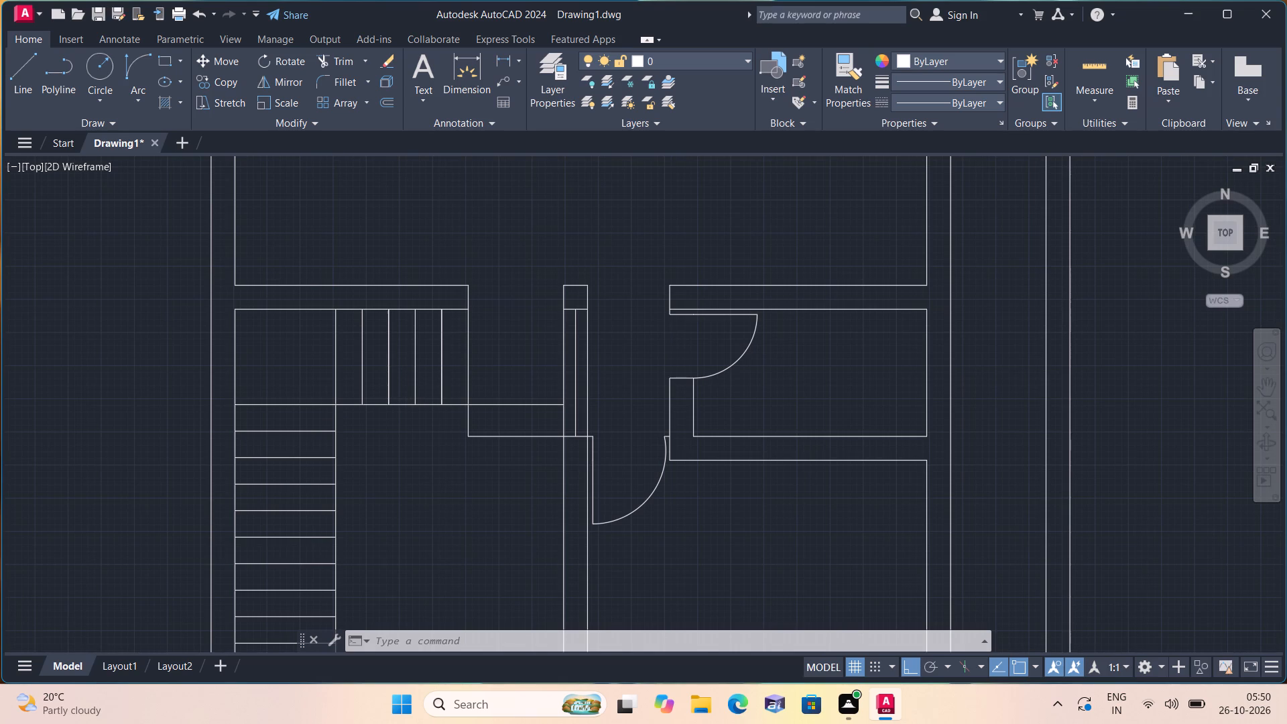
scroll(406, 393, "up", 1)
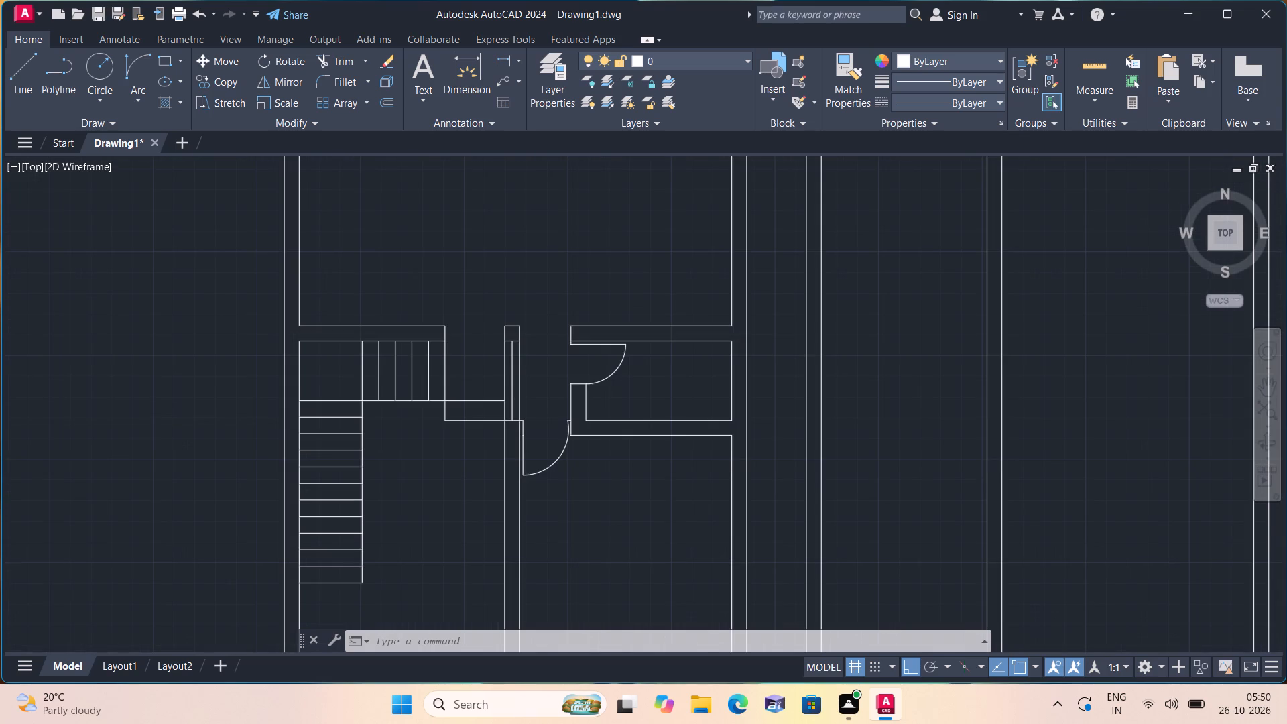
scroll(406, 393, "down", 1)
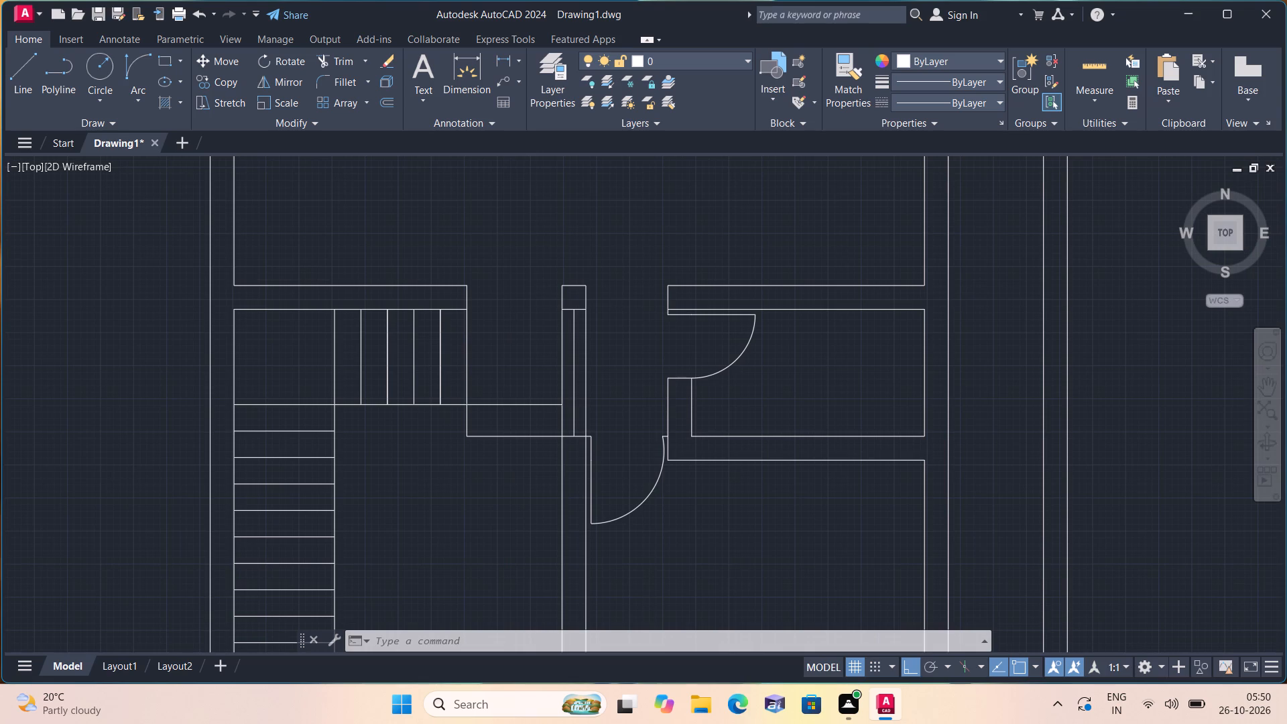
scroll(406, 393, "up", 1)
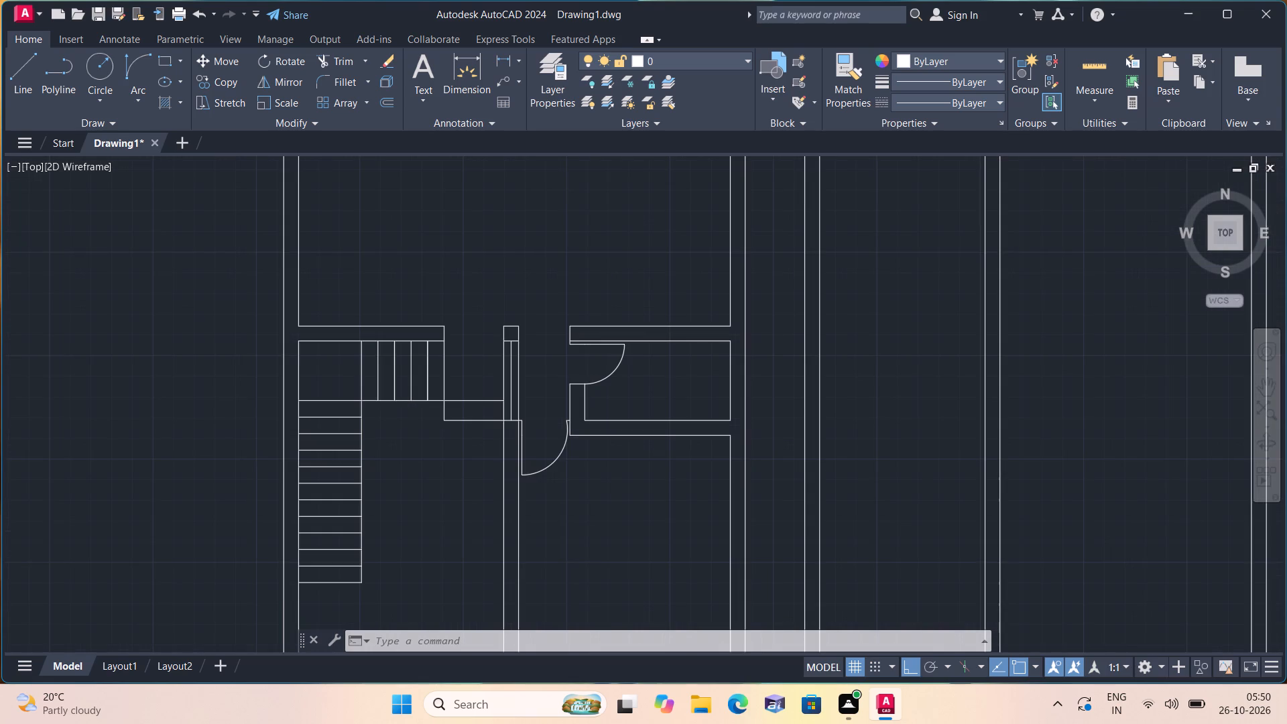
middle_click_drag(318, 477, 316, 475)
scroll(317, 476, "down", 1)
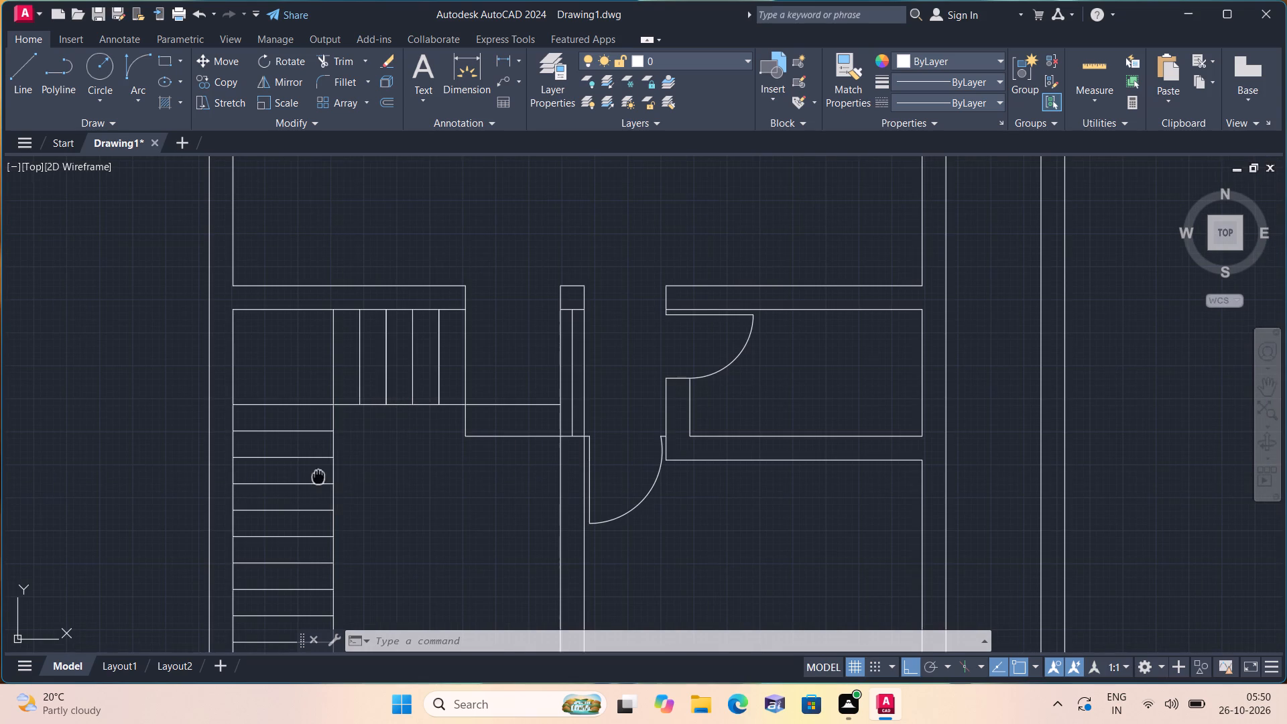
middle_click_drag(316, 475, 300, 365)
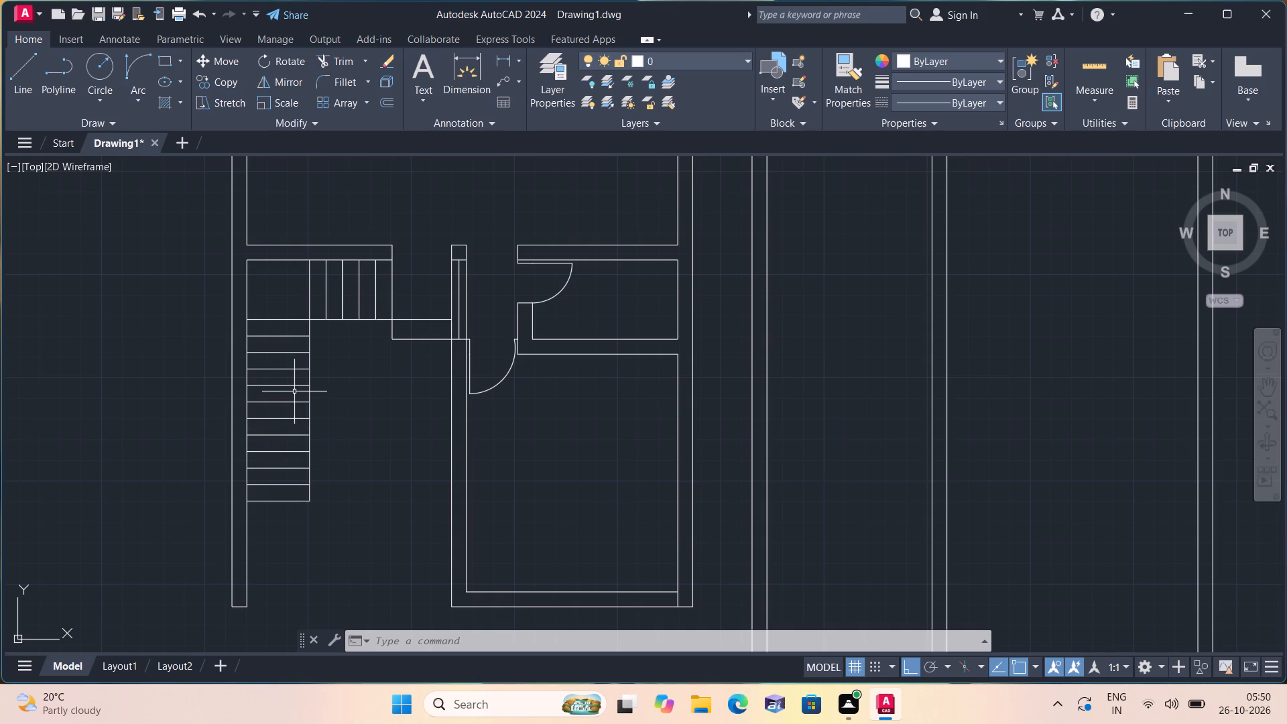
Draw a horizontal direction line through the middle of the upper stair flight, from its right edge to the landing edge.
key("l")
key("space")
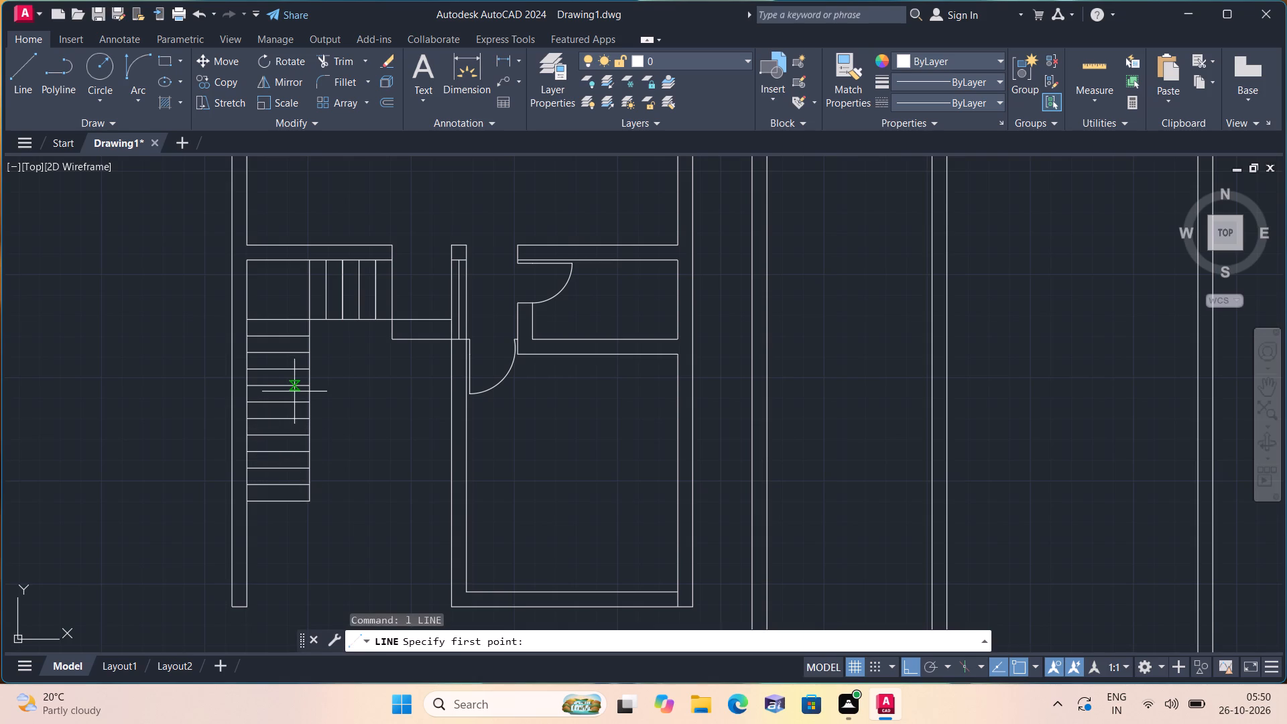
scroll(294, 391, "up", 1)
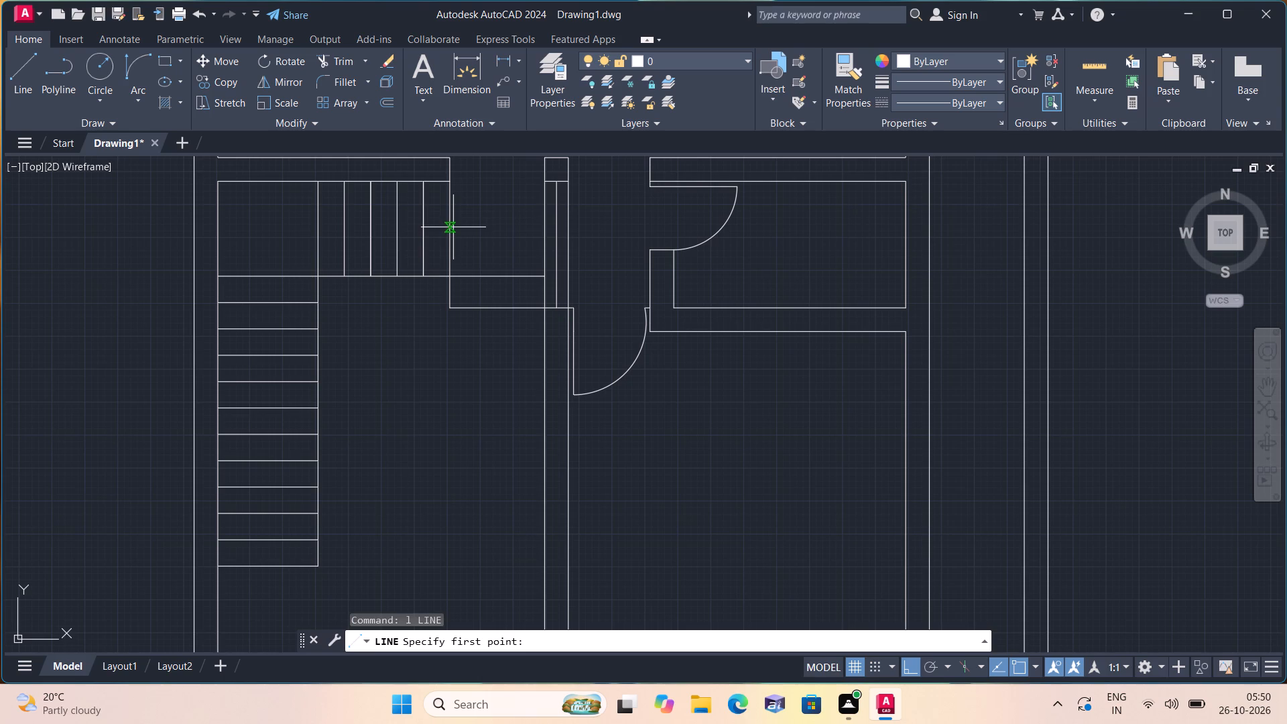
left_click(452, 233)
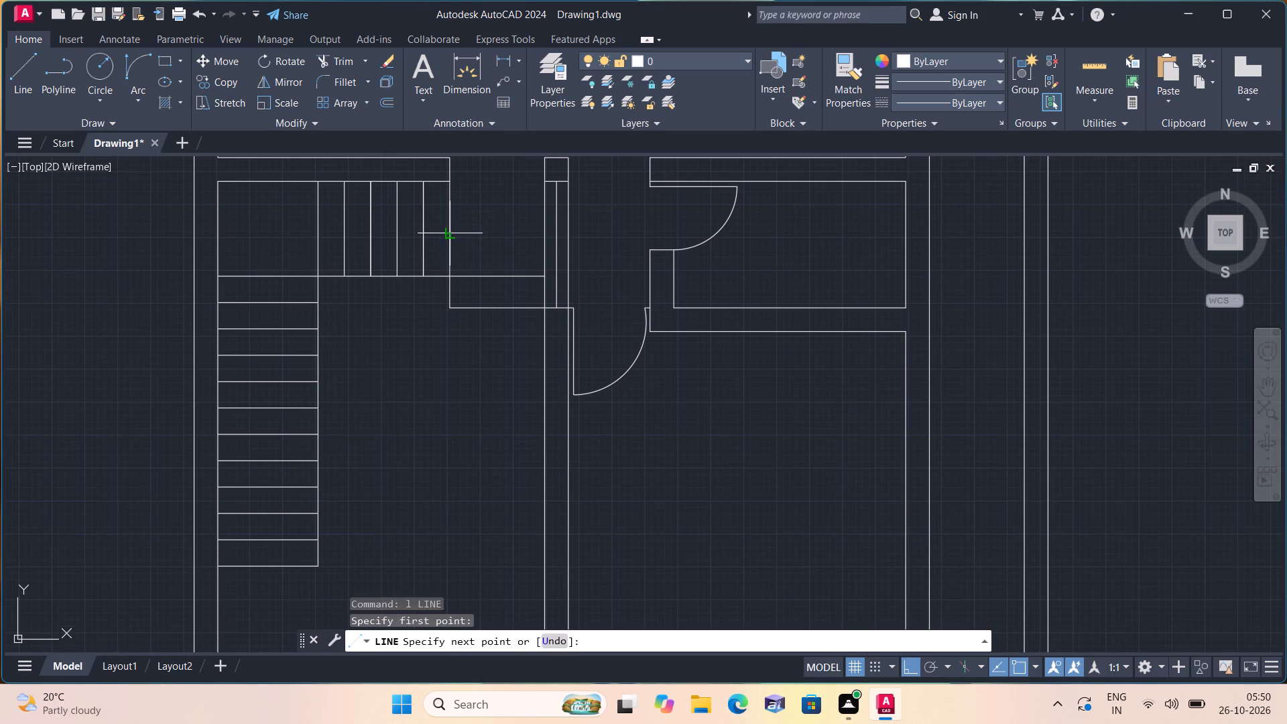
scroll(333, 243, "up", 1)
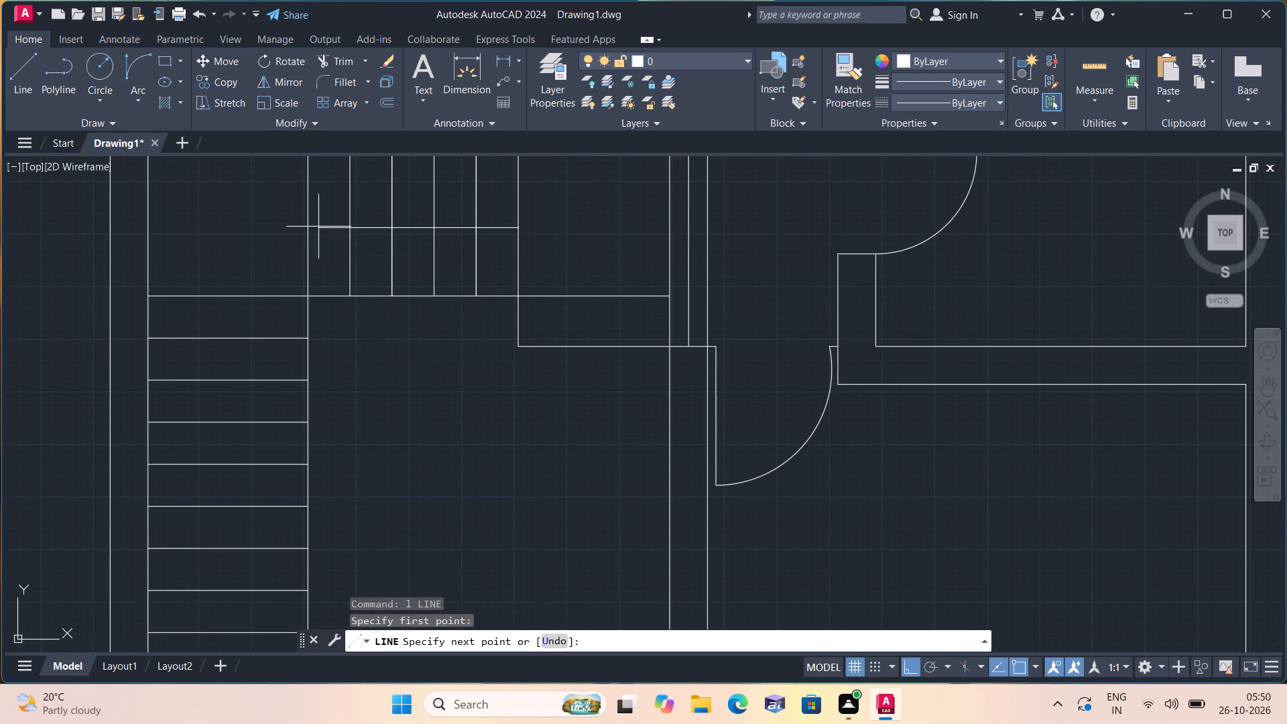
left_click(309, 229)
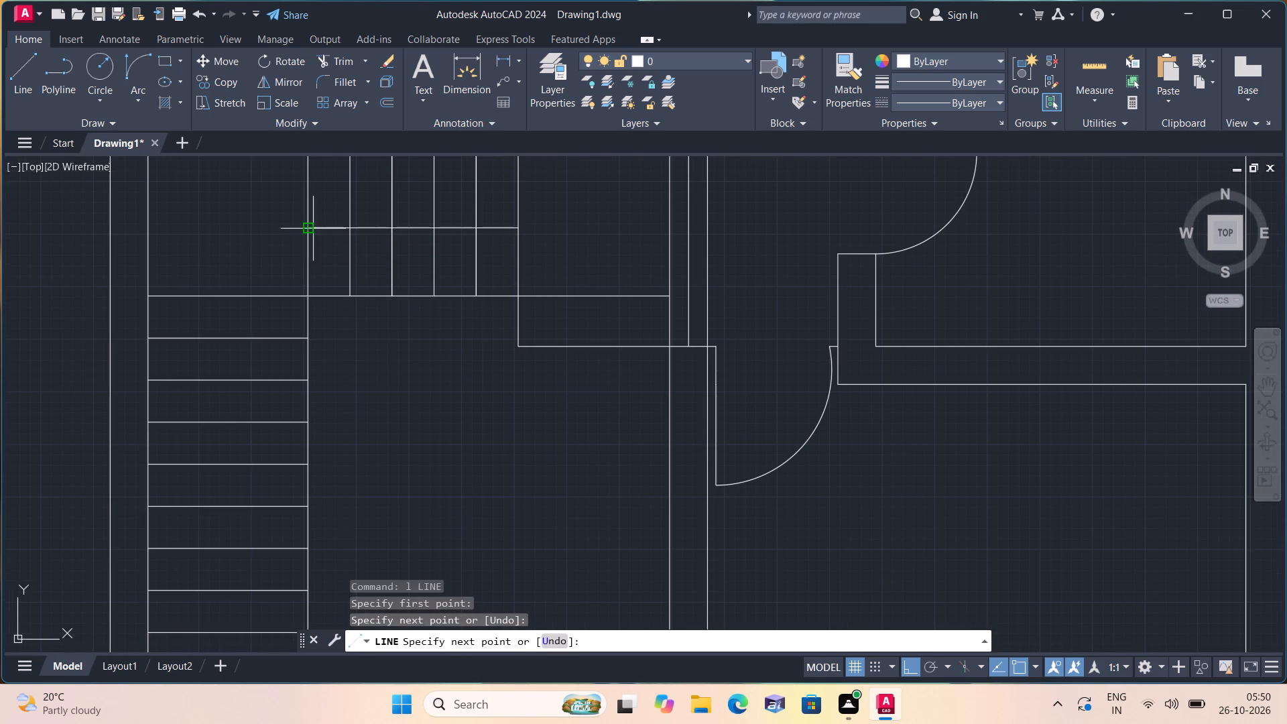
Draw the upper half of an arrowhead with slanted lines at the landing end of the stair direction line.
scroll(326, 219, "up", 2)
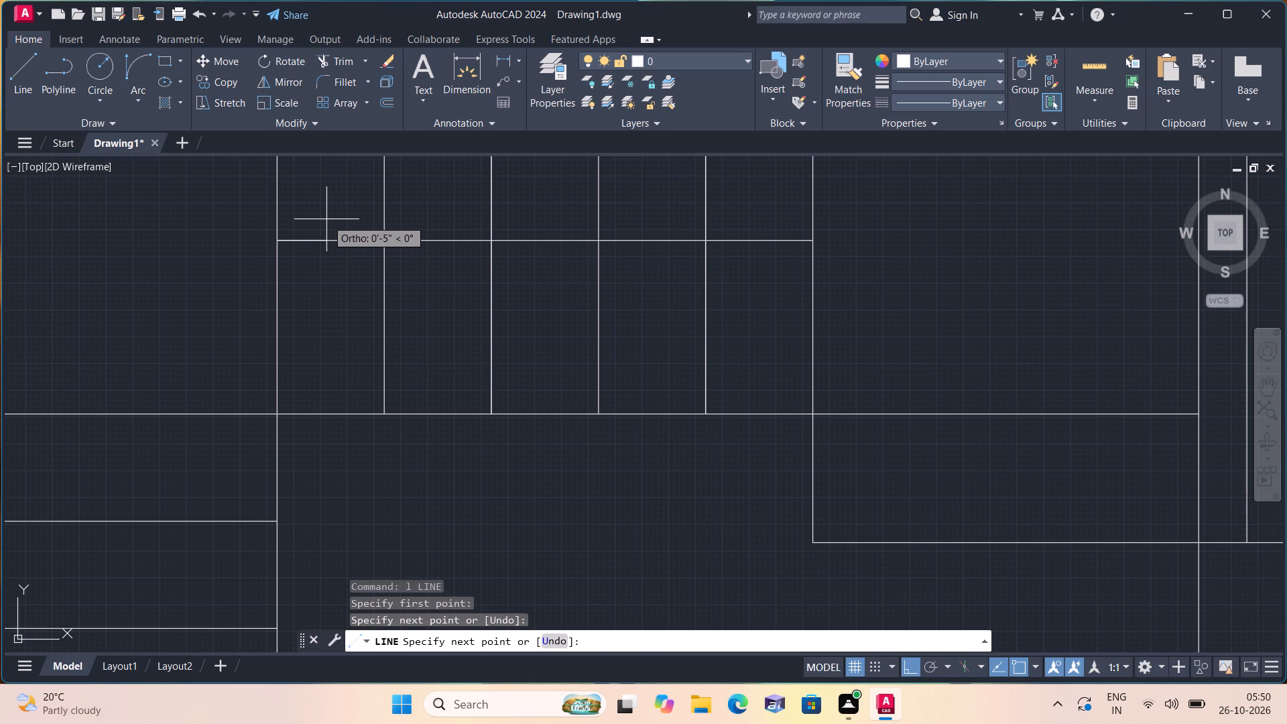
key("F8")
left_click(334, 217)
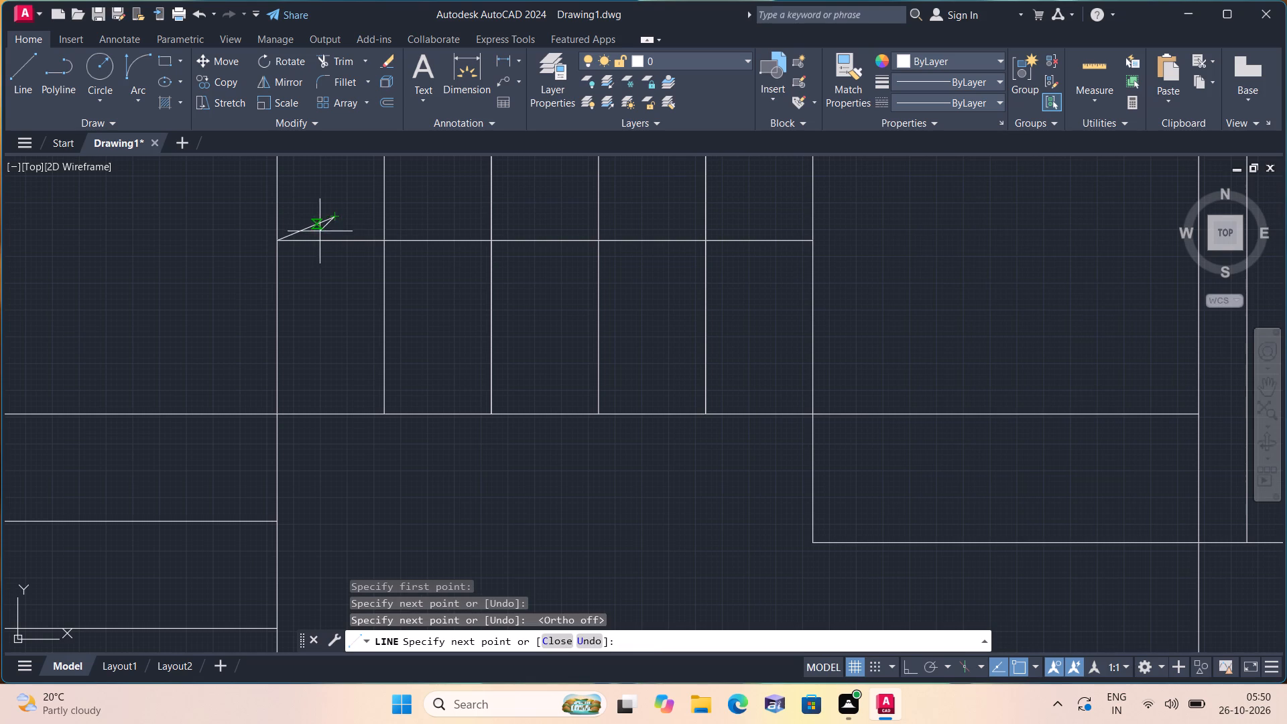
left_click(315, 240)
key("F8")
scroll(322, 233, "up", 2)
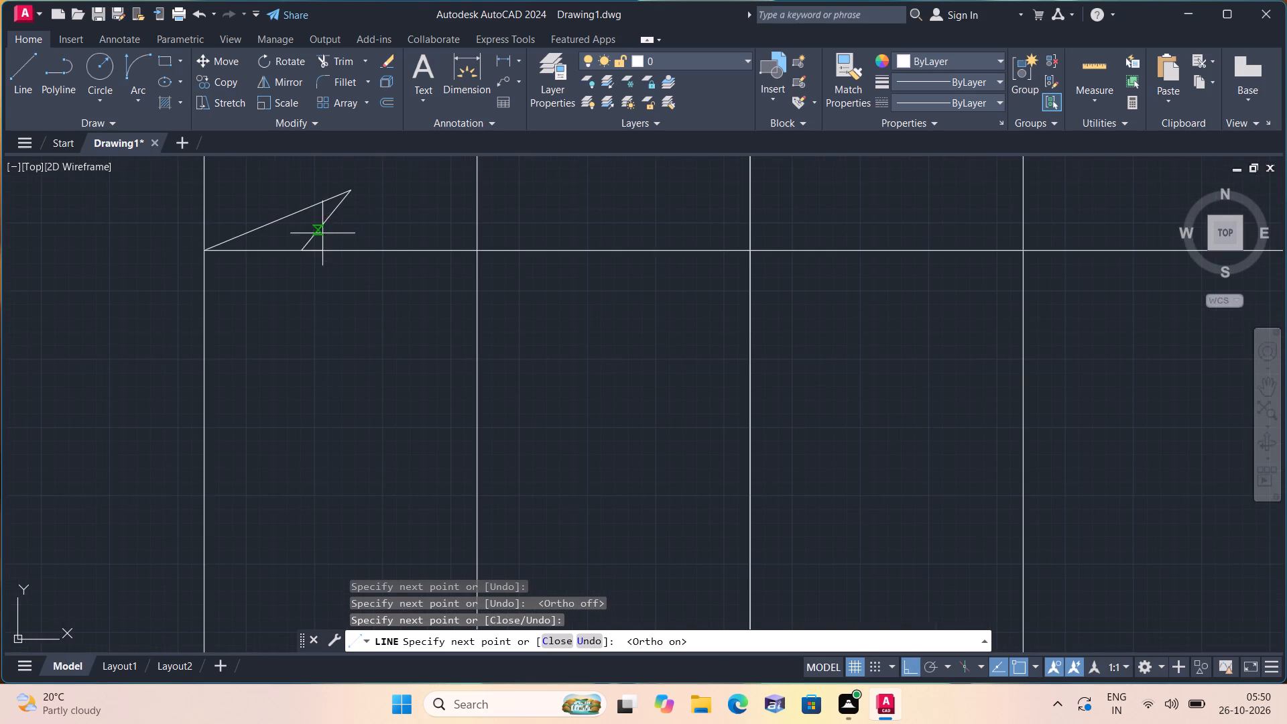
left_click(355, 227)
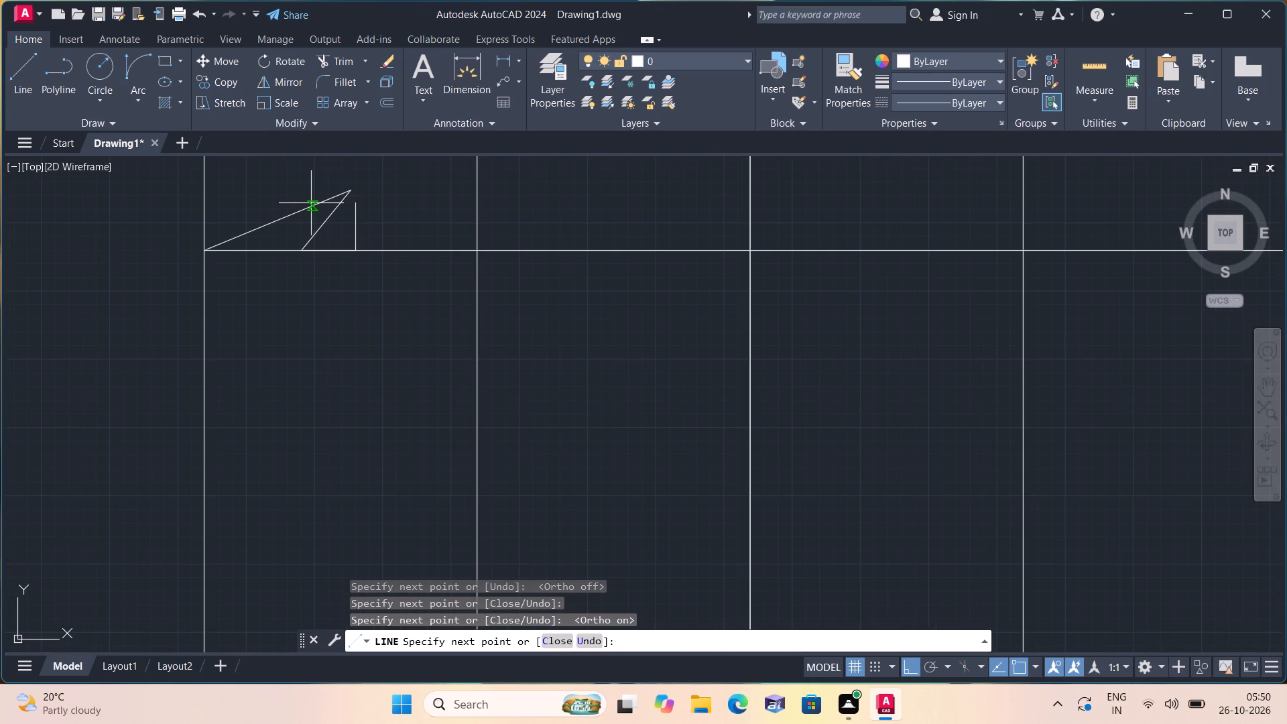
key("Escape")
Mirror the two slanted arrowhead lines about the stair direction line, keeping the originals, to complete the arrowhead.
left_click(347, 218)
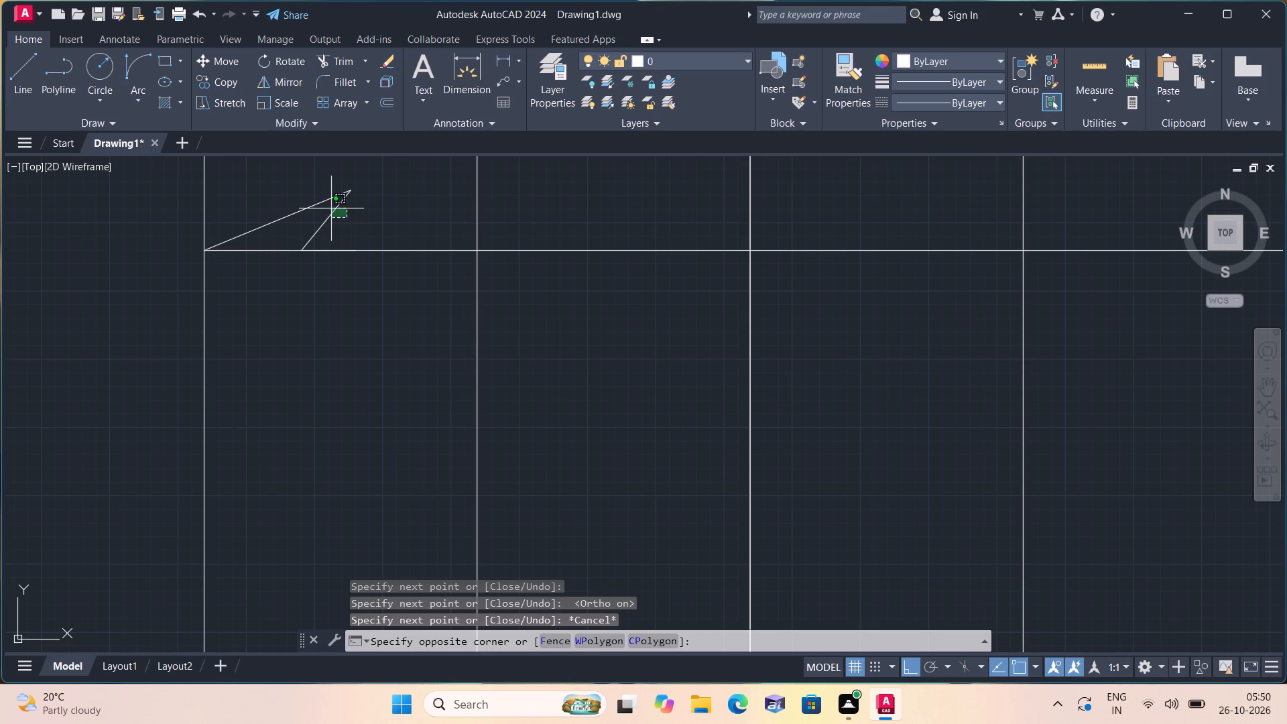
left_click(304, 194)
key("F8")
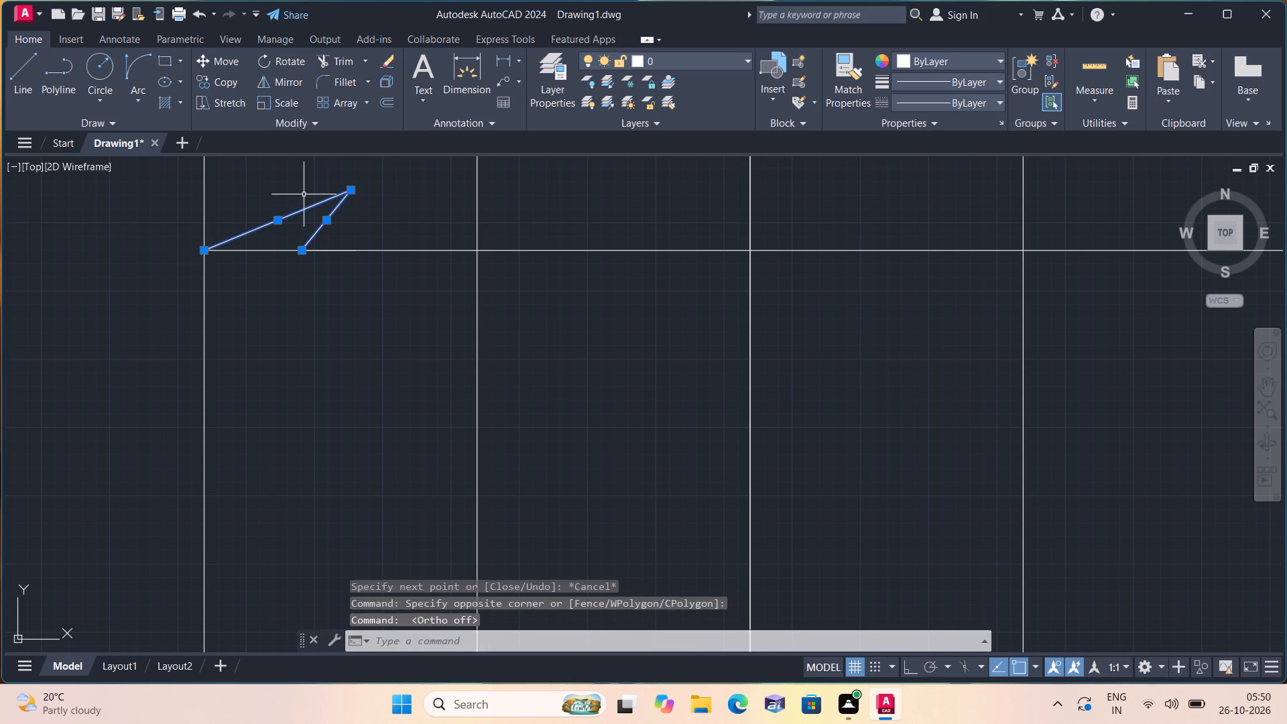
left_click(282, 76)
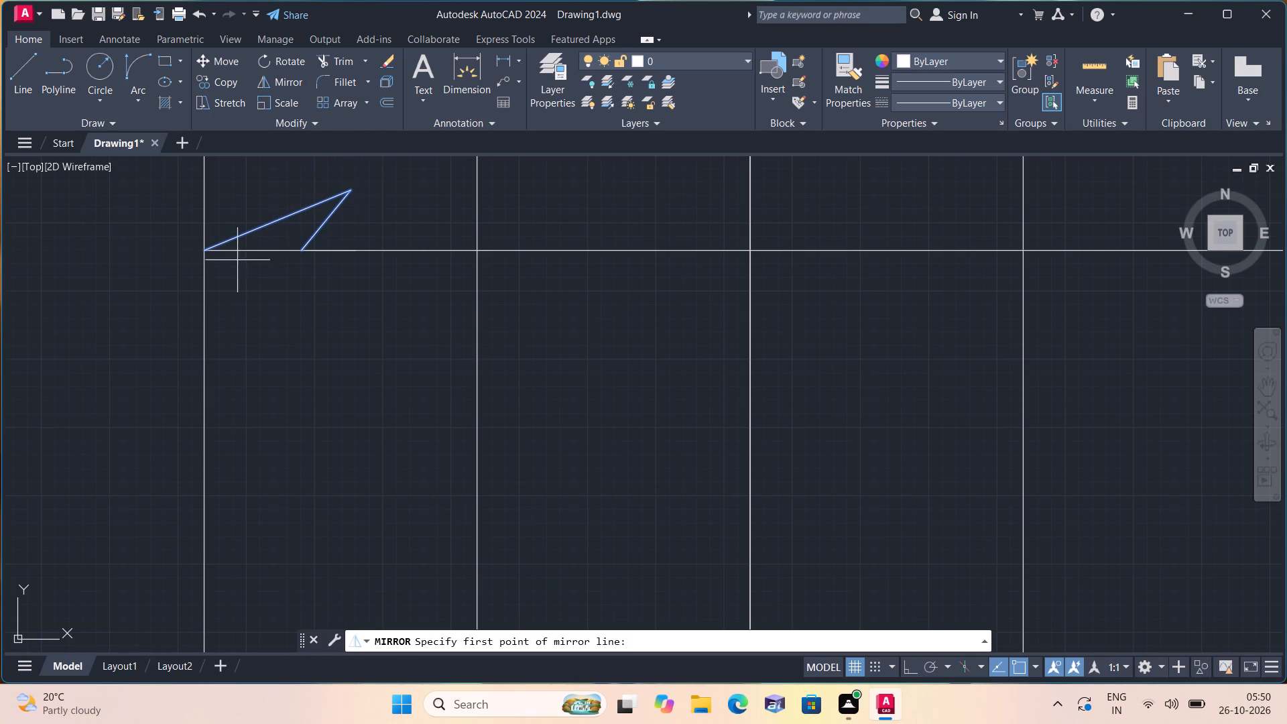
left_click(206, 249)
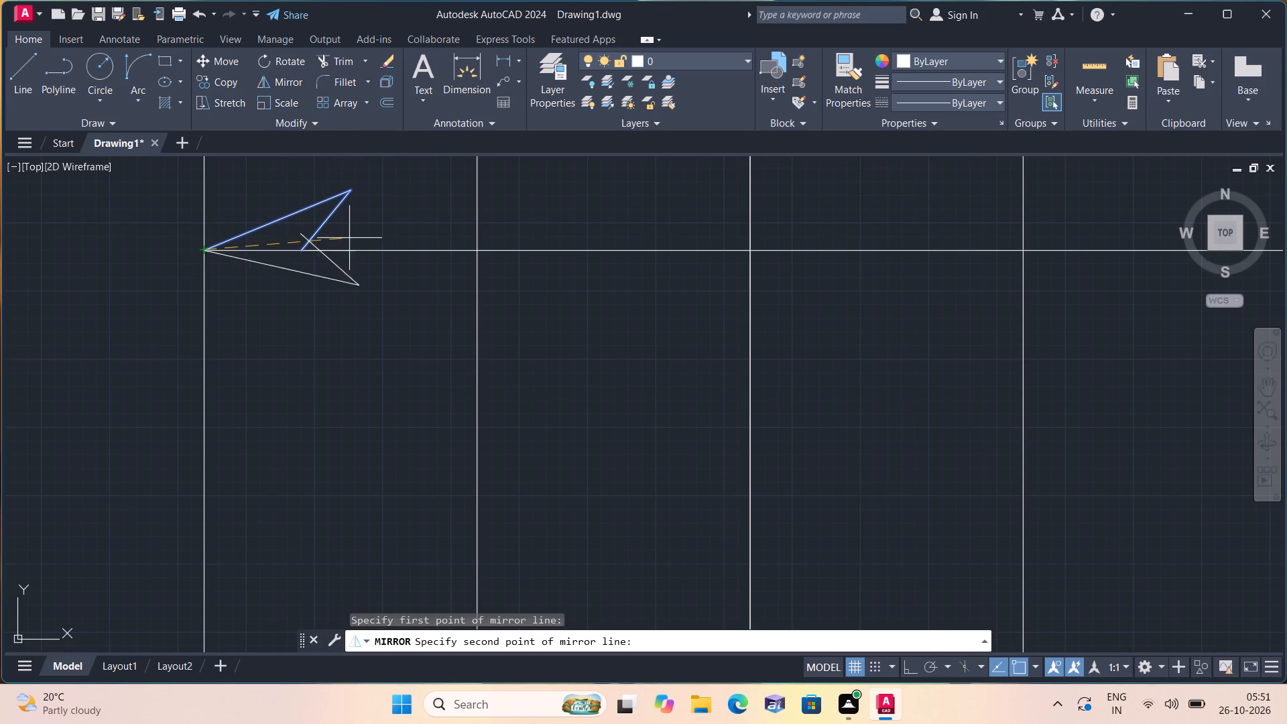
key("F8")
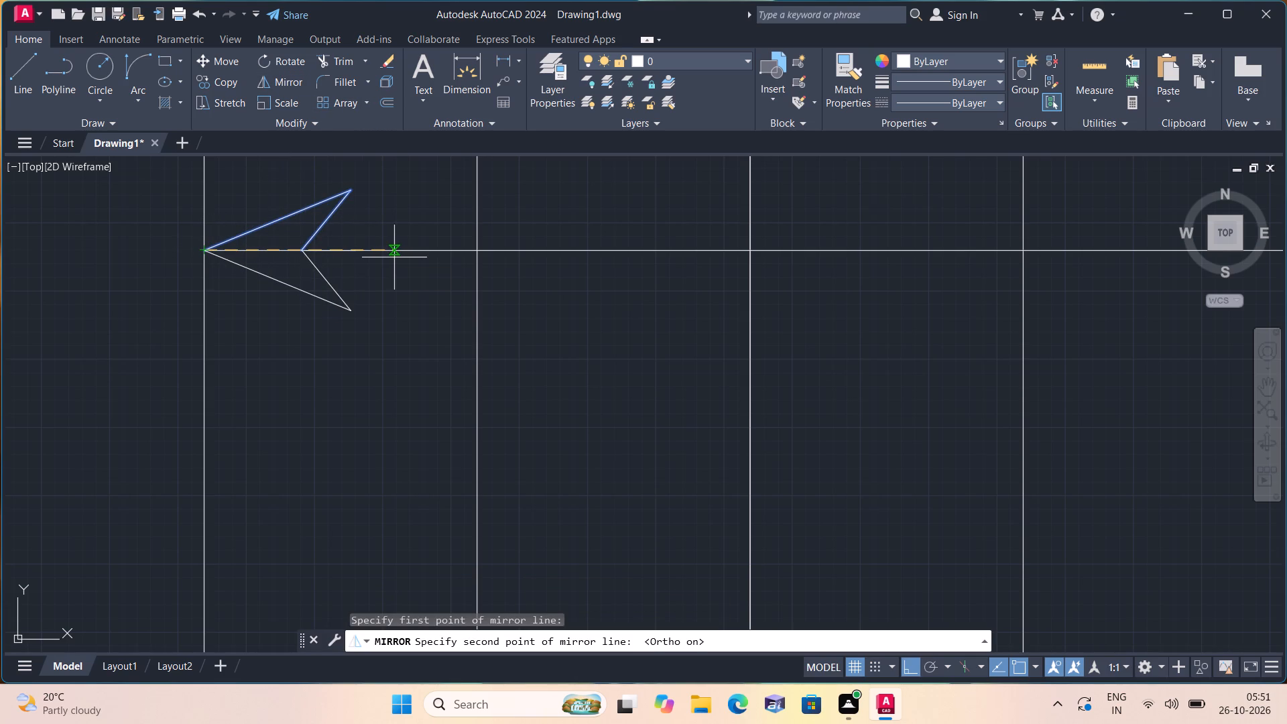
left_click(394, 257)
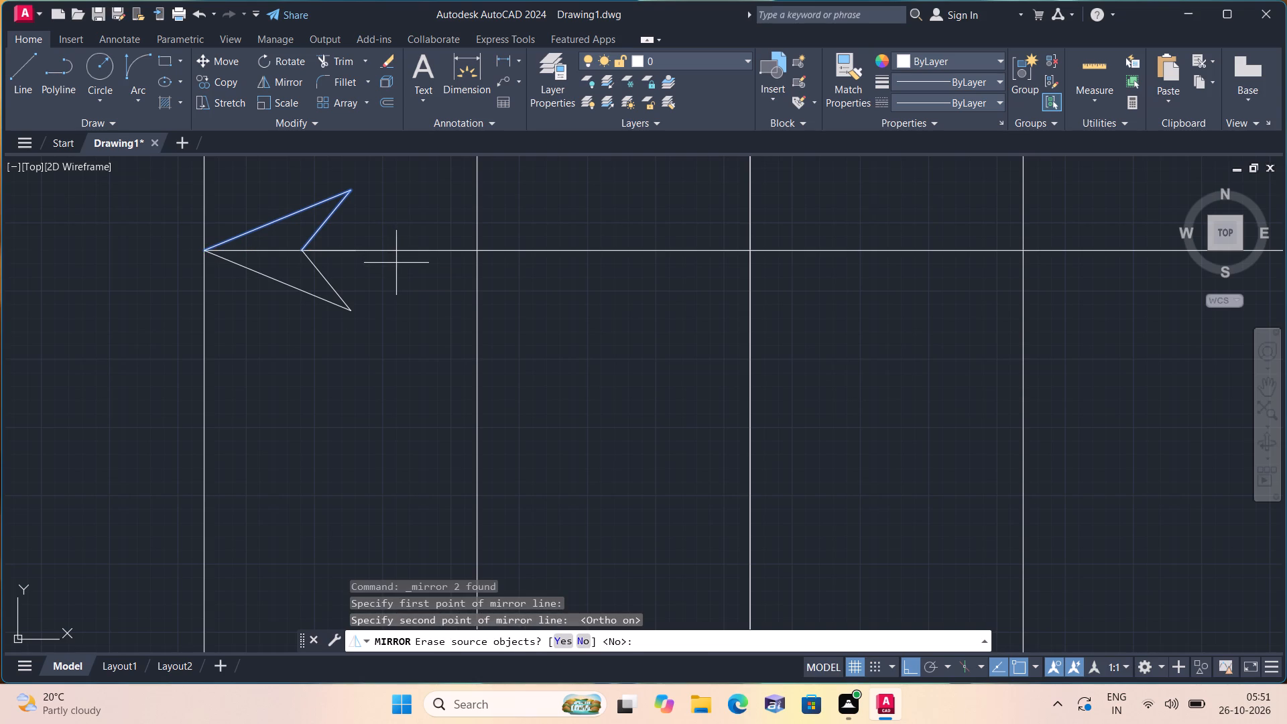
type("n")
key("space")
Draw a 1' by 1' square with lines in the lower right corner of the small room beside the staircase passage.
scroll(404, 328, "down", 5)
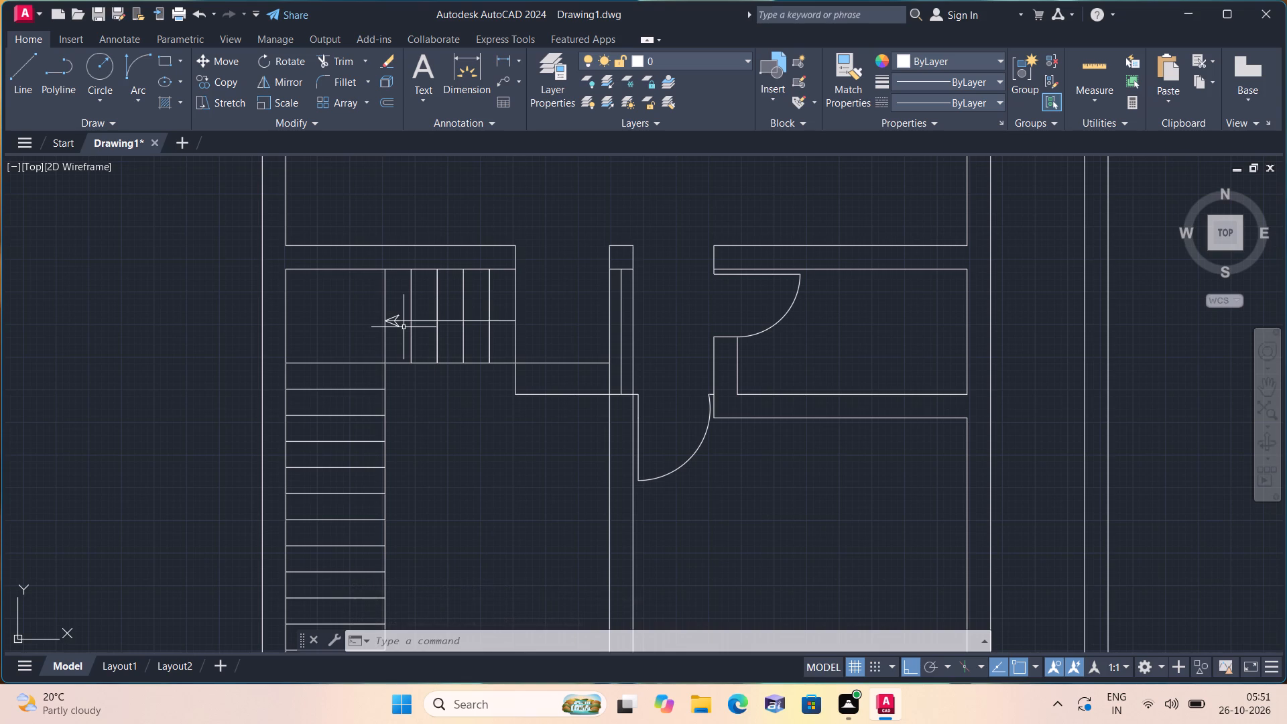
scroll(434, 325, "down", 1)
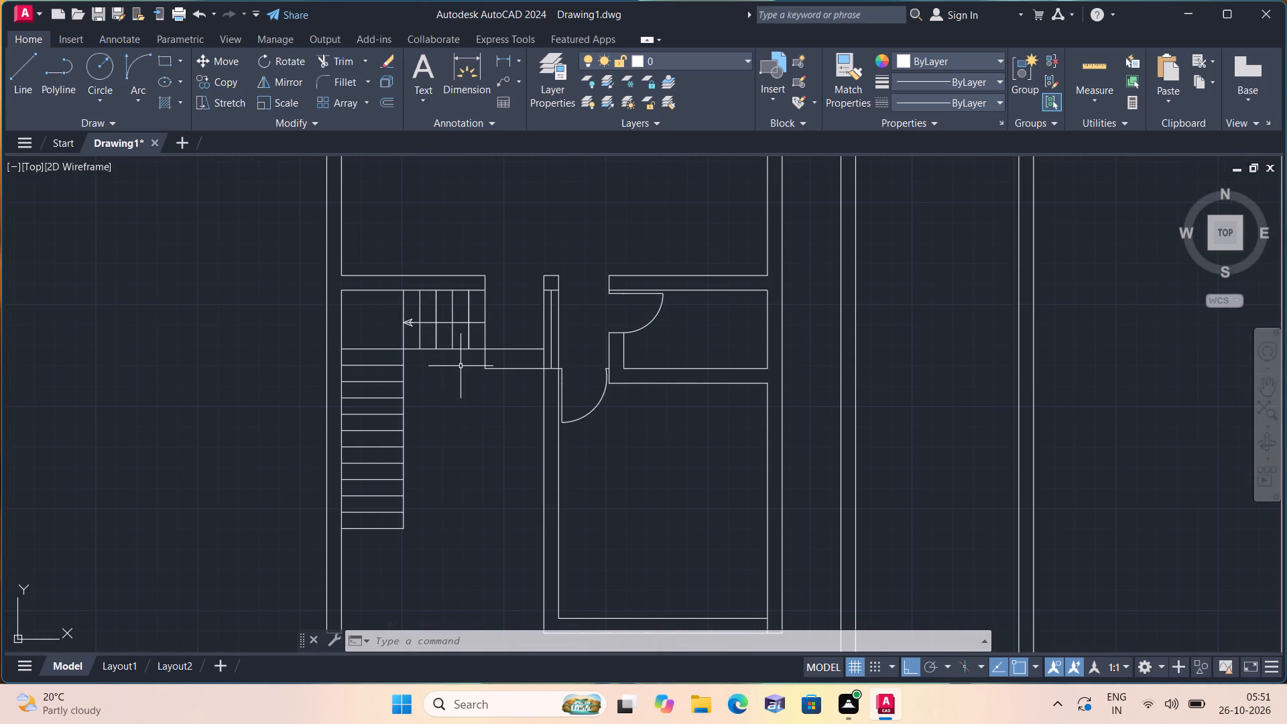
middle_click_drag(461, 366, 532, 430)
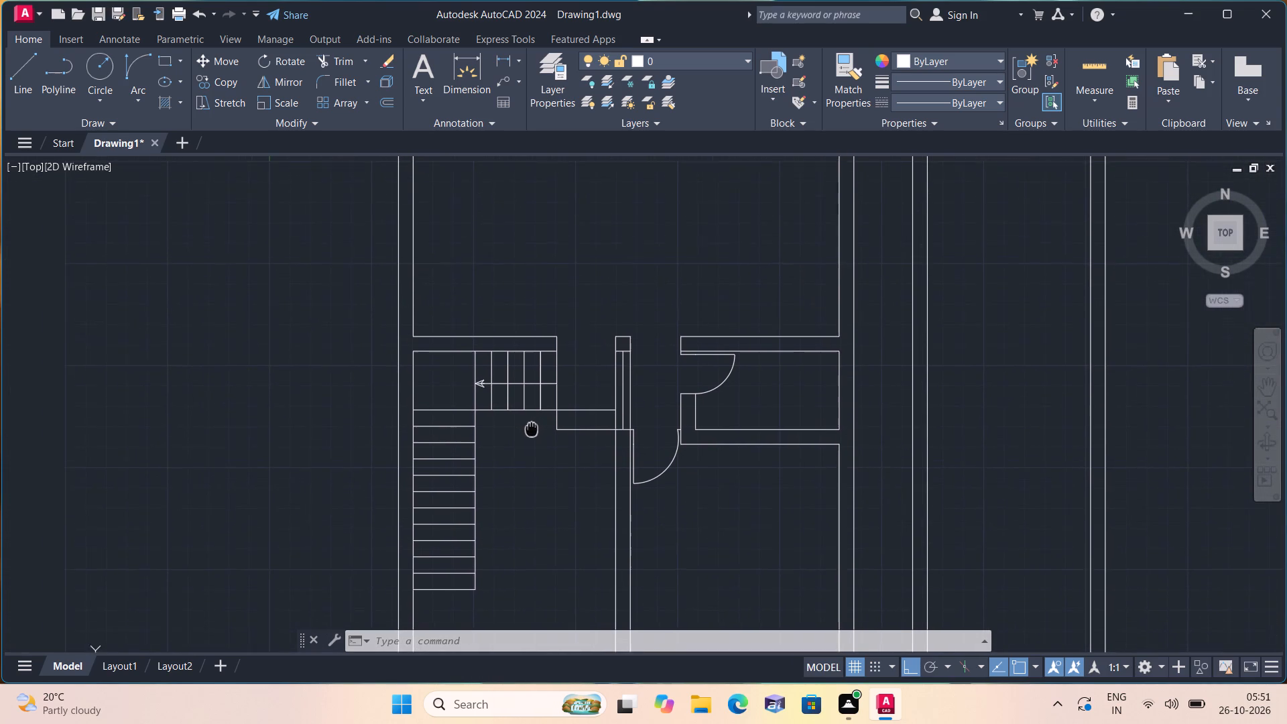
middle_click_drag(532, 430, 527, 436)
key("l")
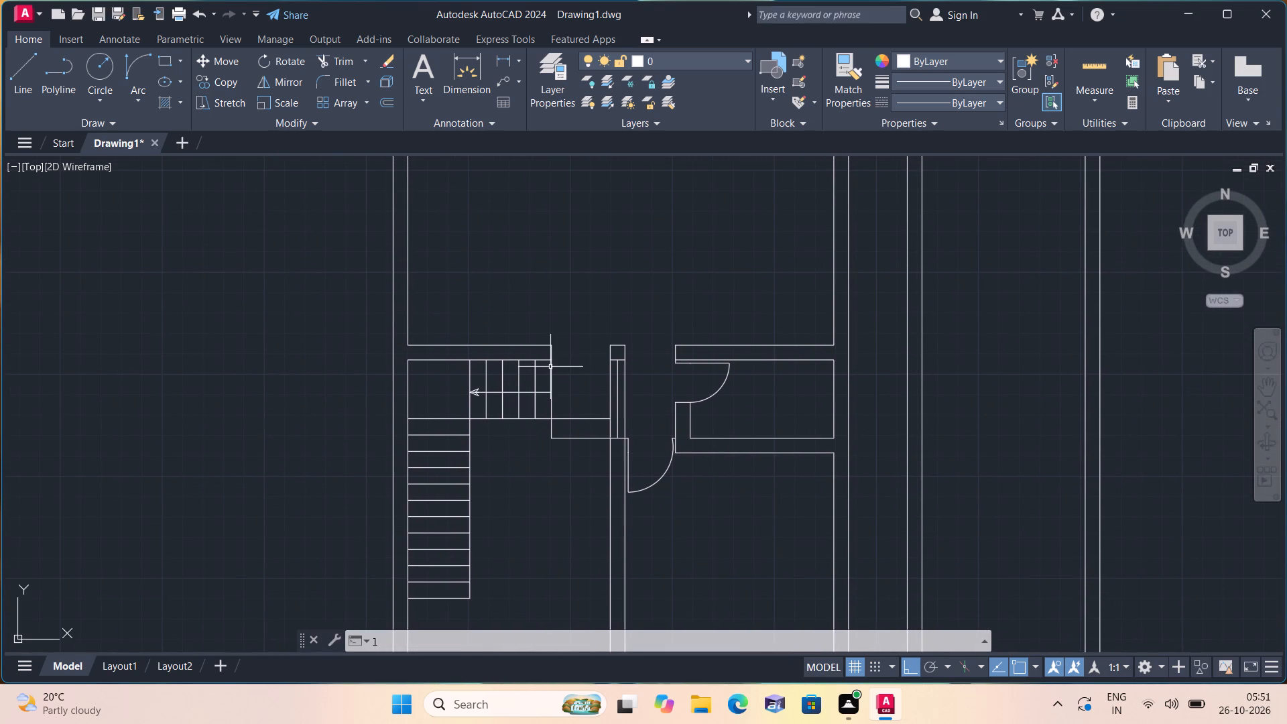
key("space")
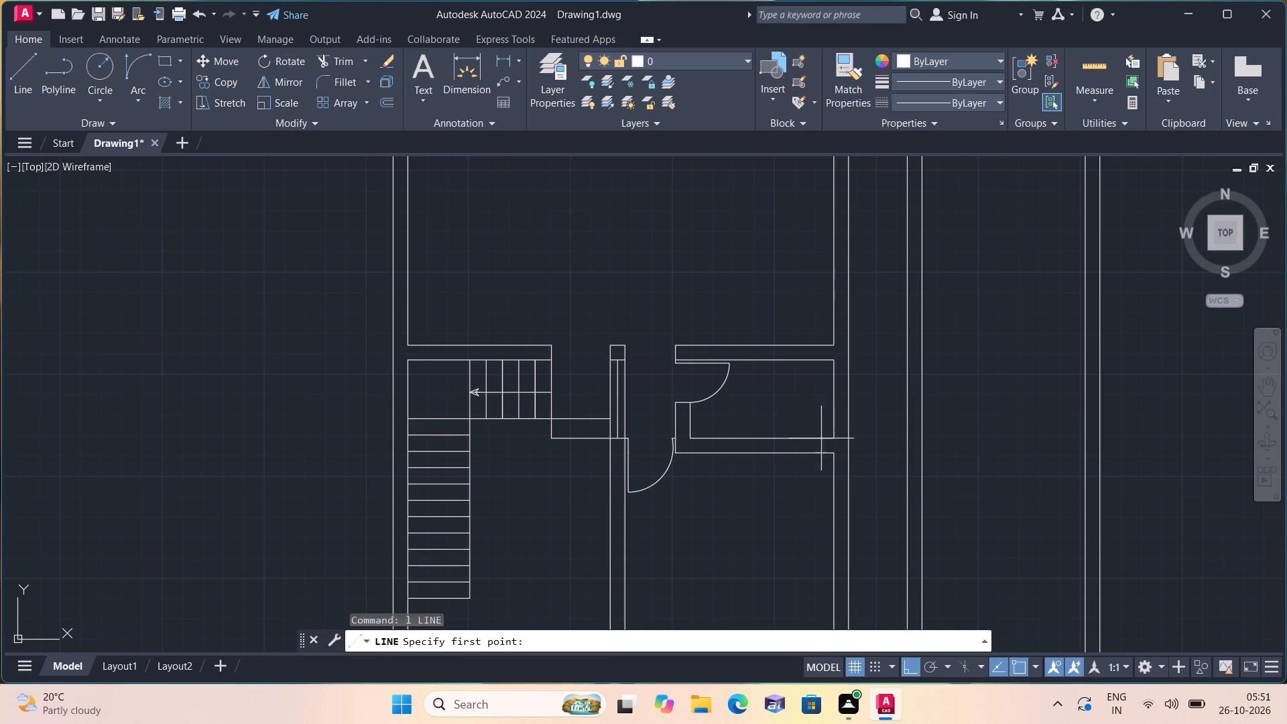
left_click(837, 435)
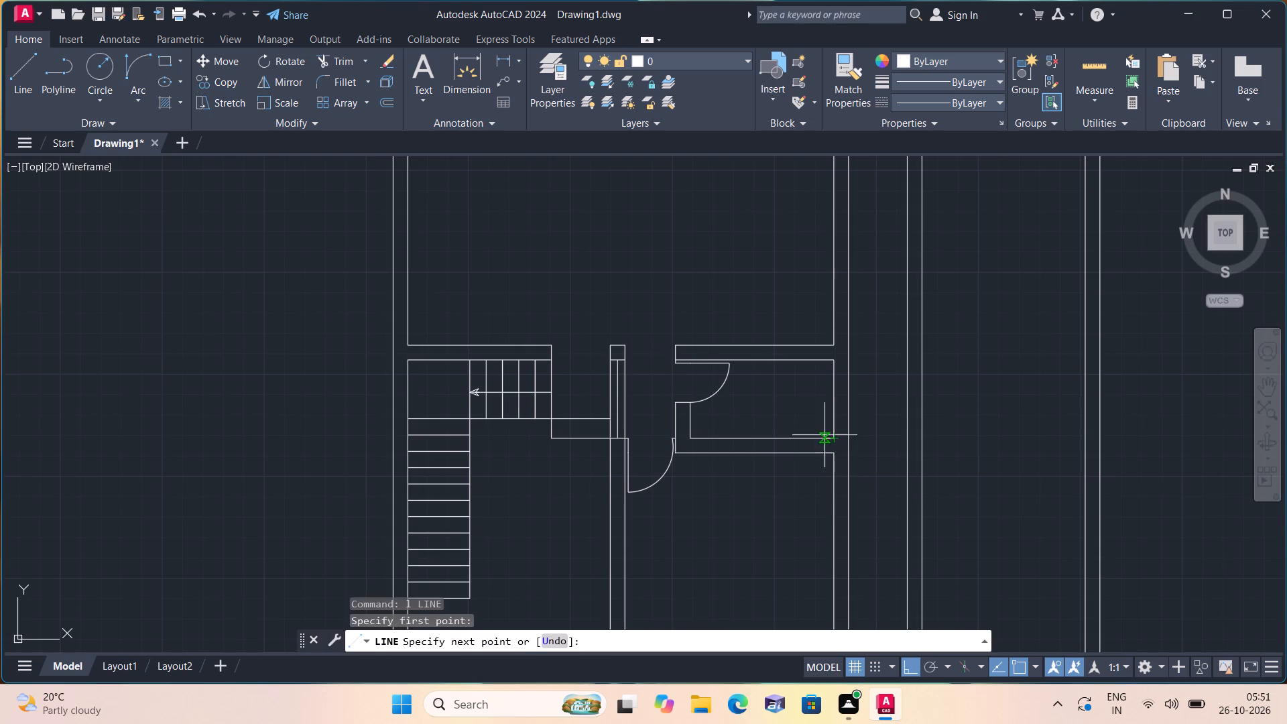
scroll(753, 428, "down", 1)
middle_click_drag(746, 424, 565, 403)
type("1'")
key("space")
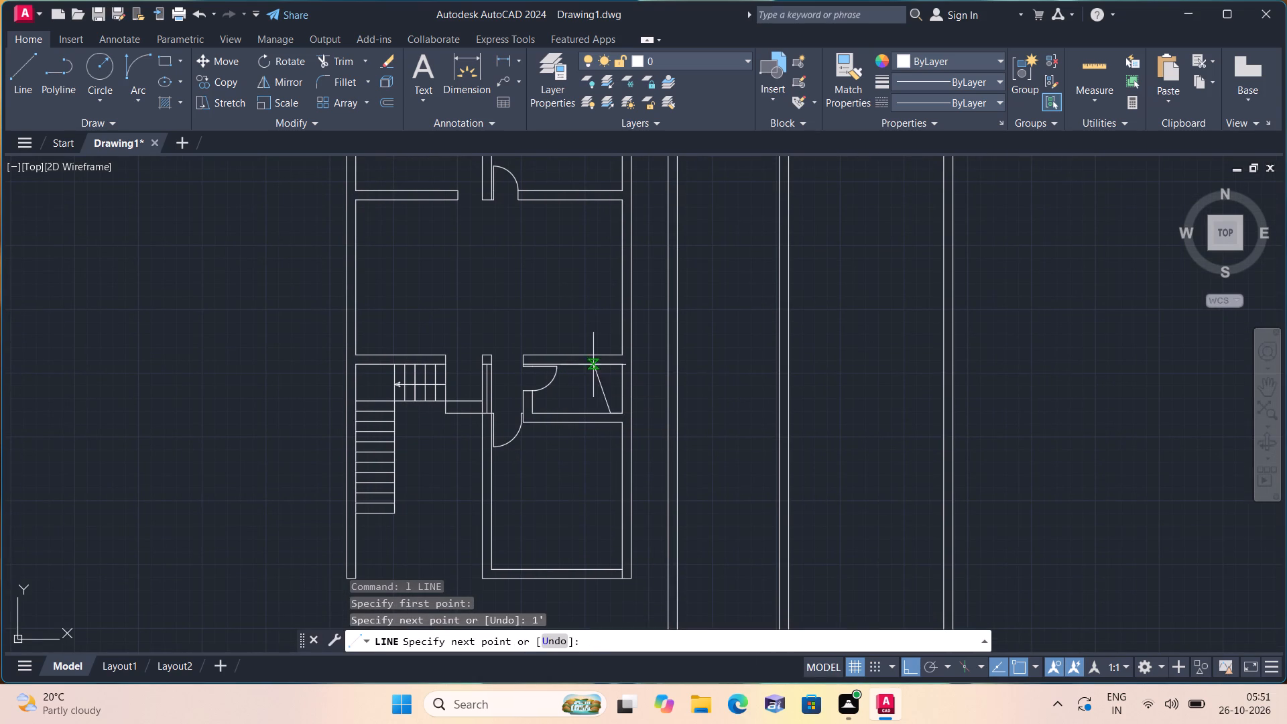
key("1")
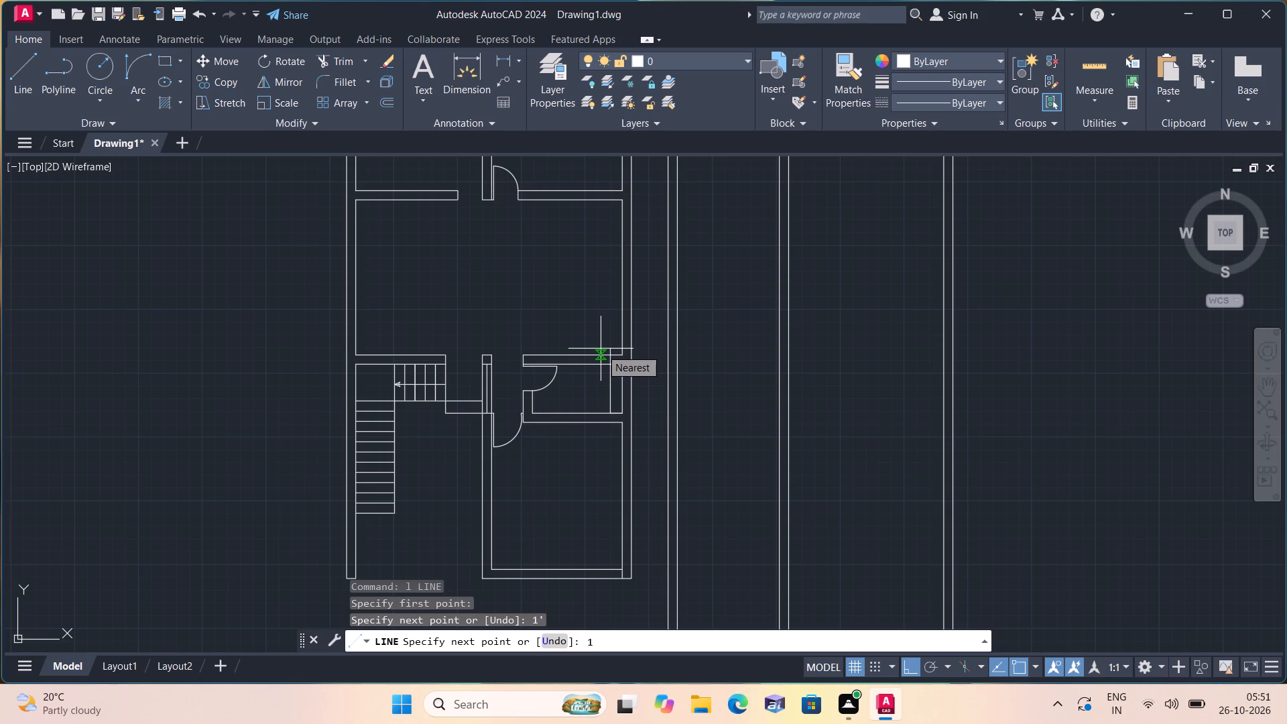
key("apostrophe")
key("space")
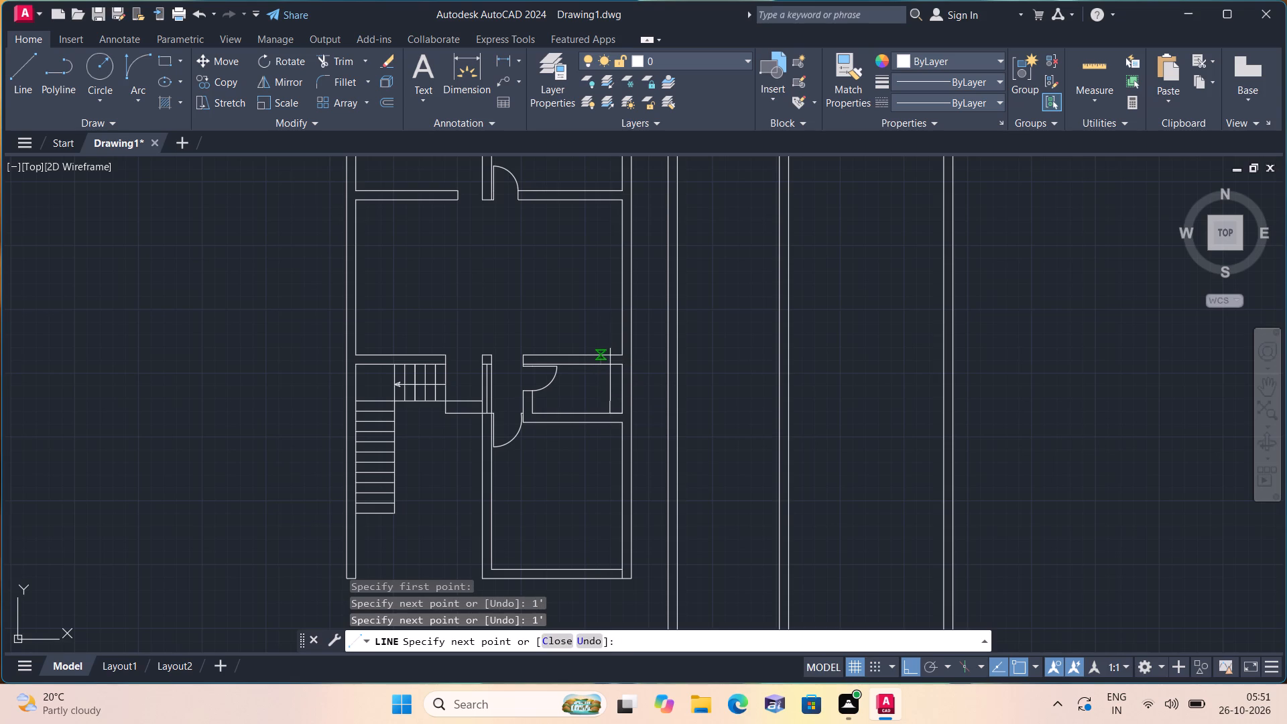
left_click(622, 404)
key("space")
Erase the square's bottom line where it overlaps the small room's lower wall line.
scroll(619, 410, "up", 3)
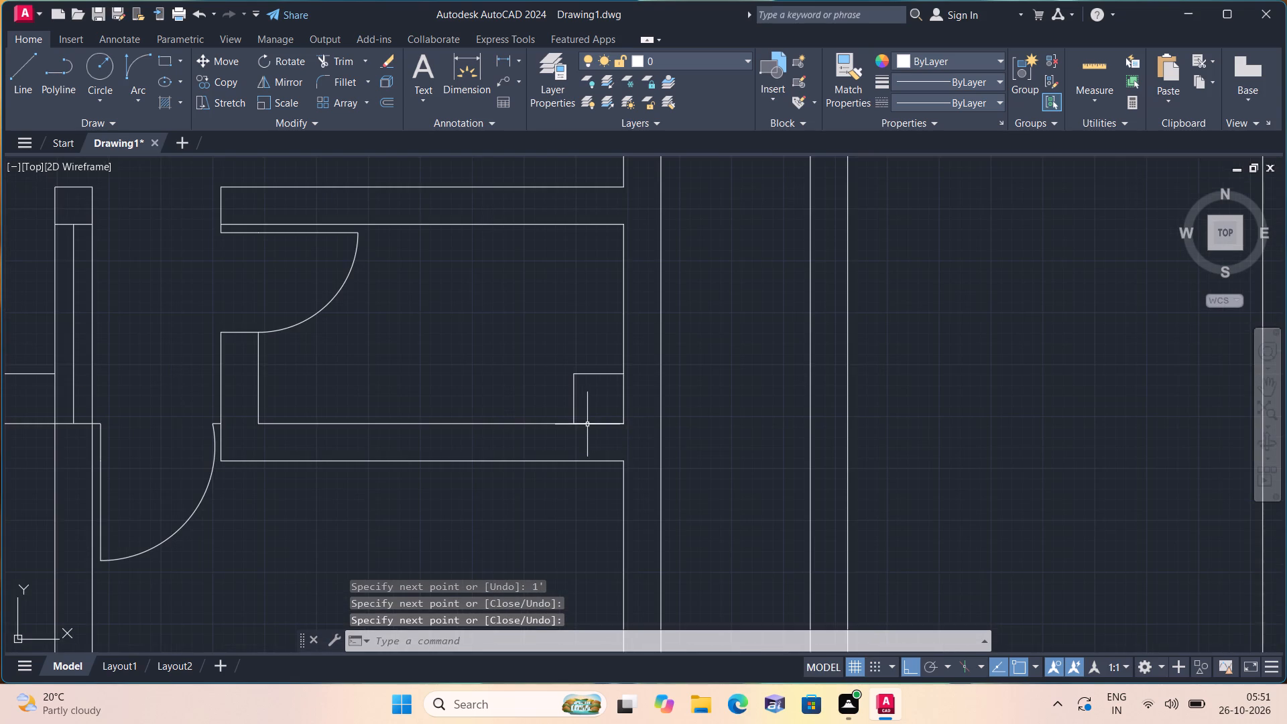
left_click(587, 424)
key("Delete")
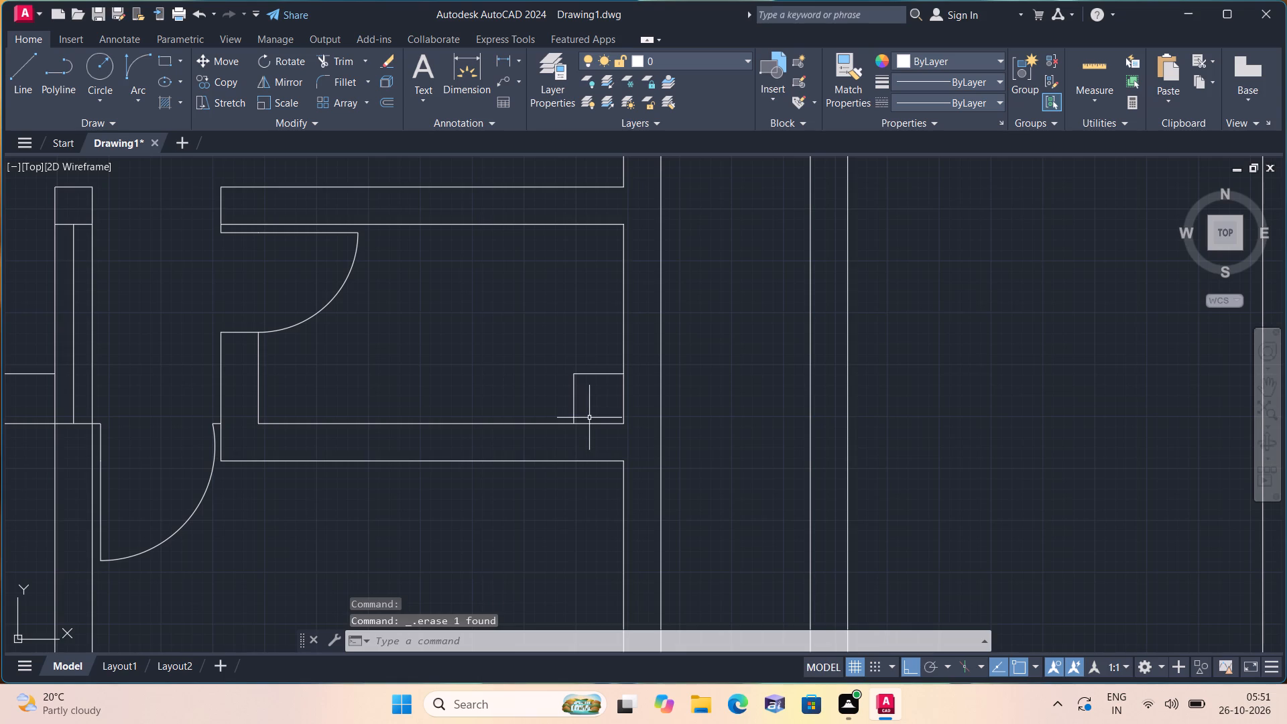
Draw two diagonal lines corner to corner across the 1' square in the small room to form an X.
key("l")
key("space")
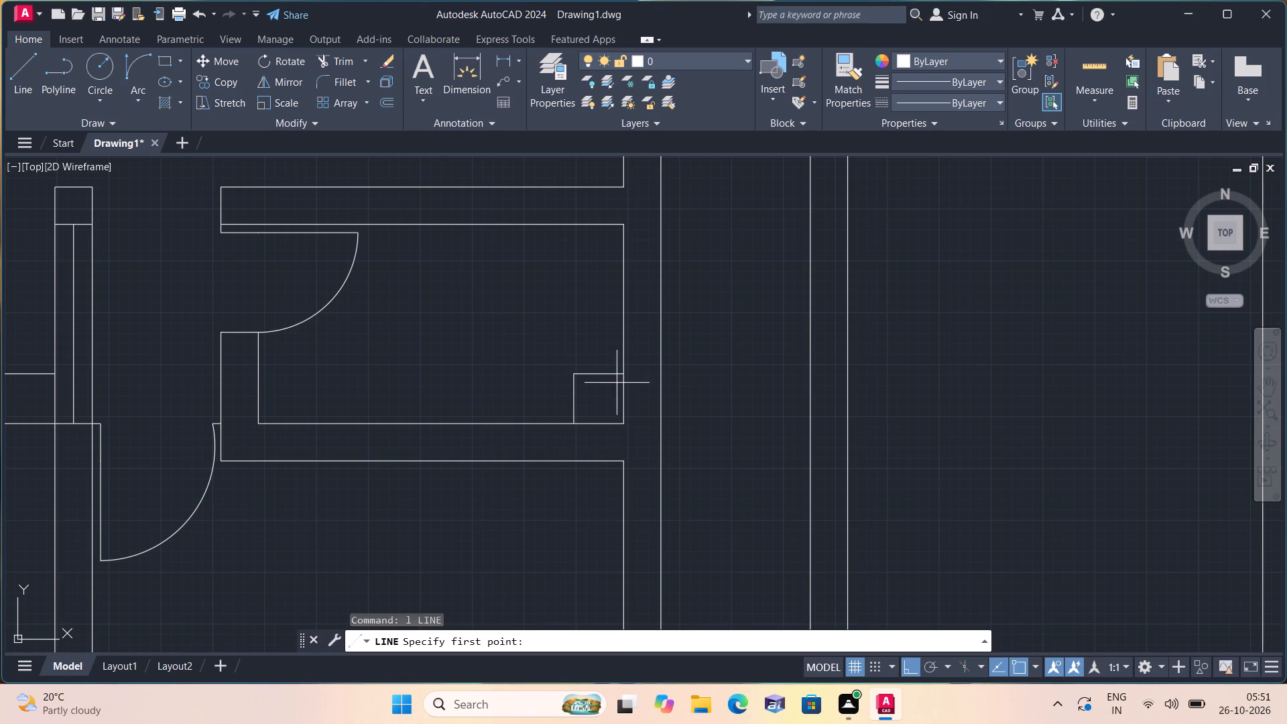
left_click(620, 373)
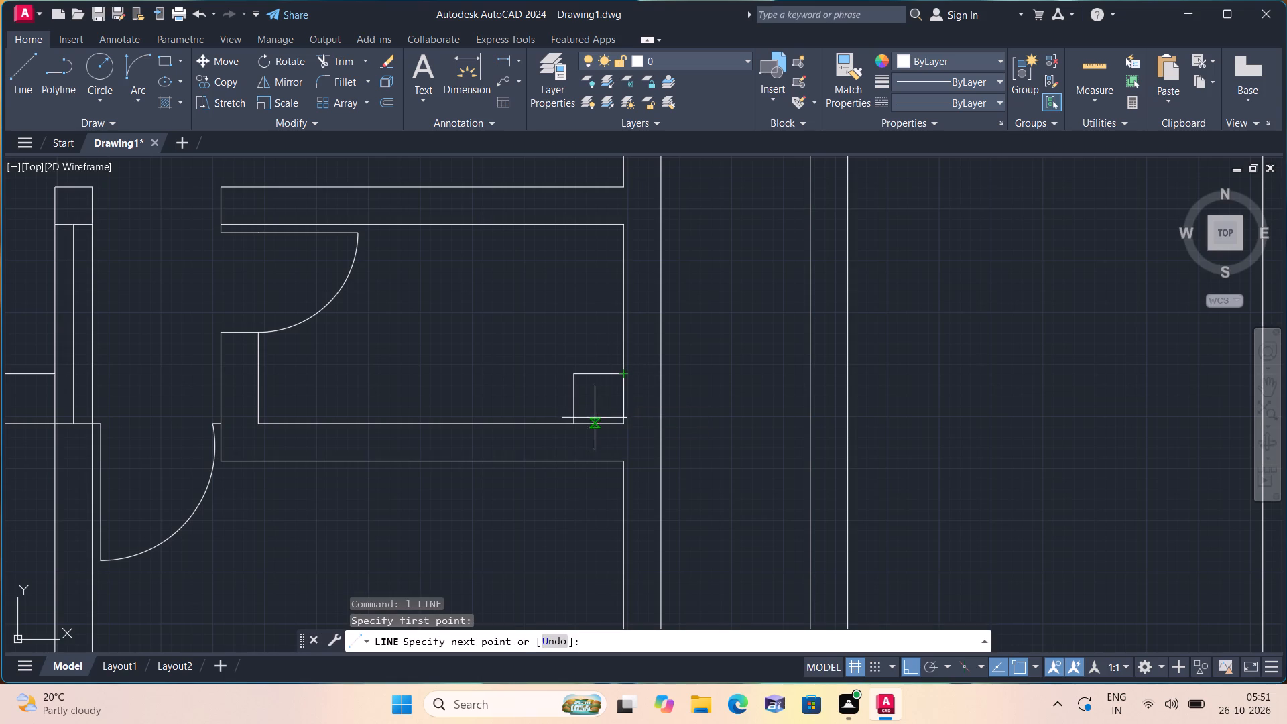
left_click(574, 425)
key("space")
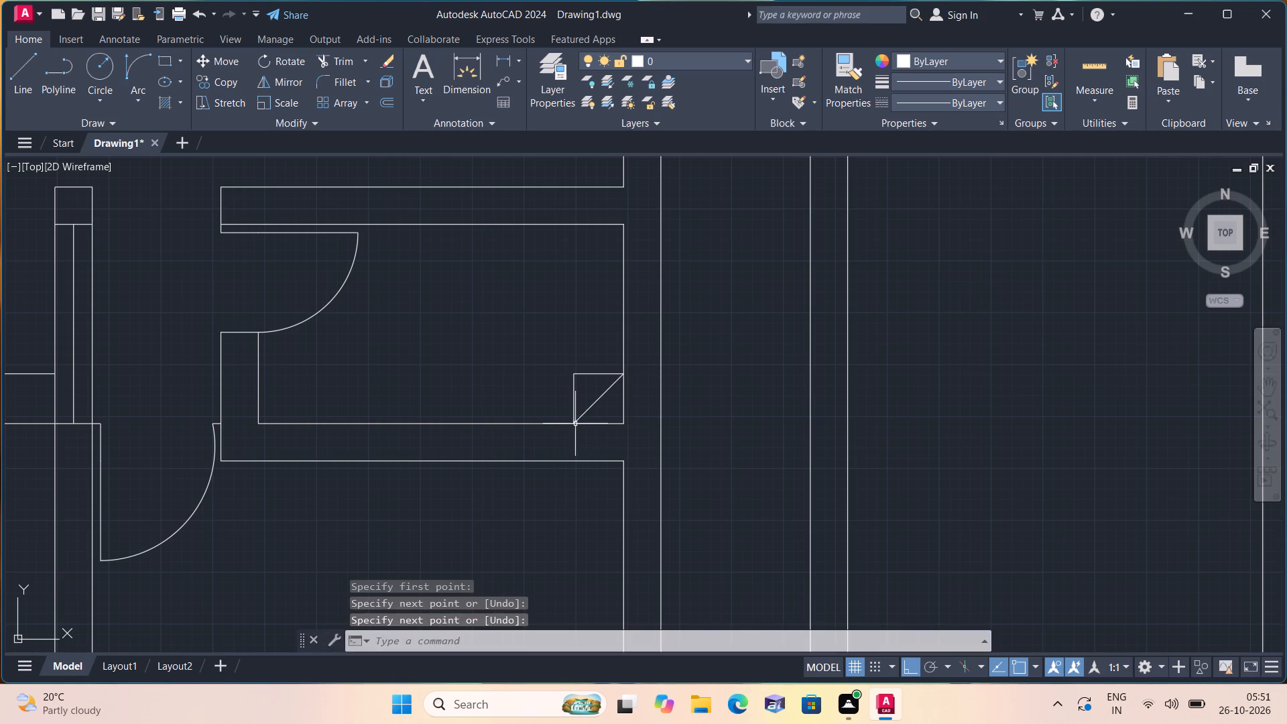
key("space")
left_click(620, 422)
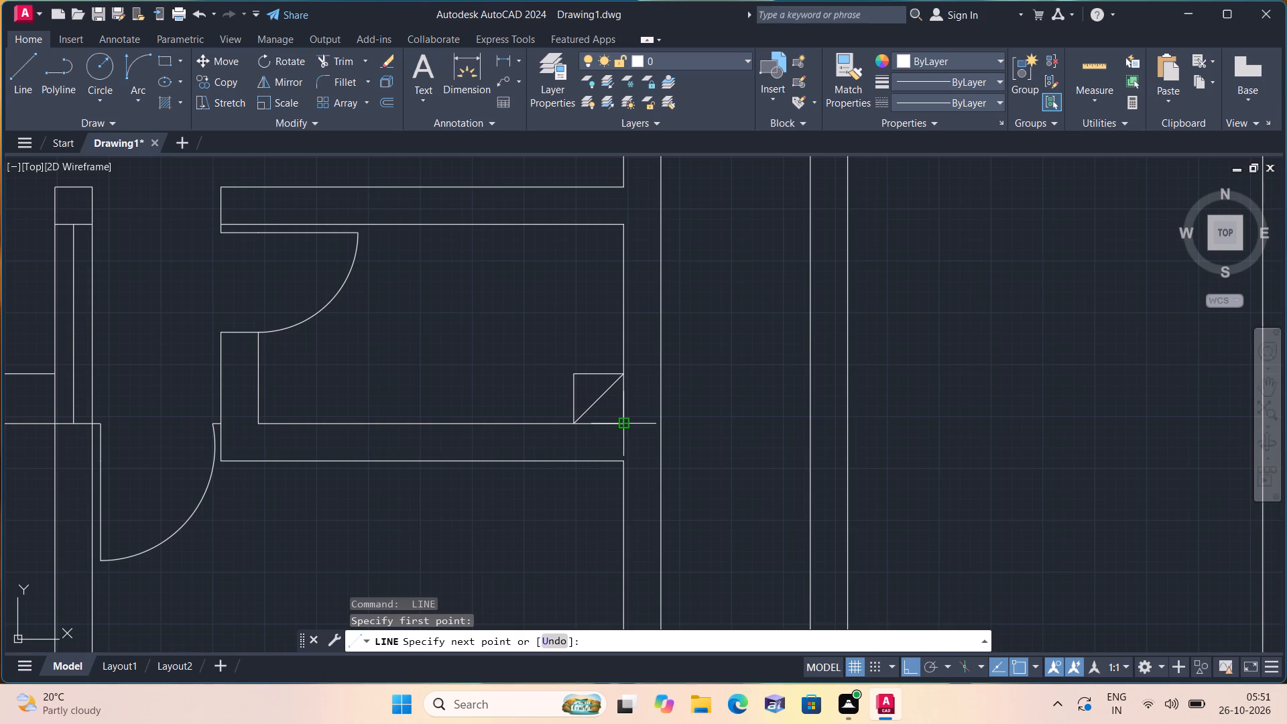
left_click(578, 373)
key("space")
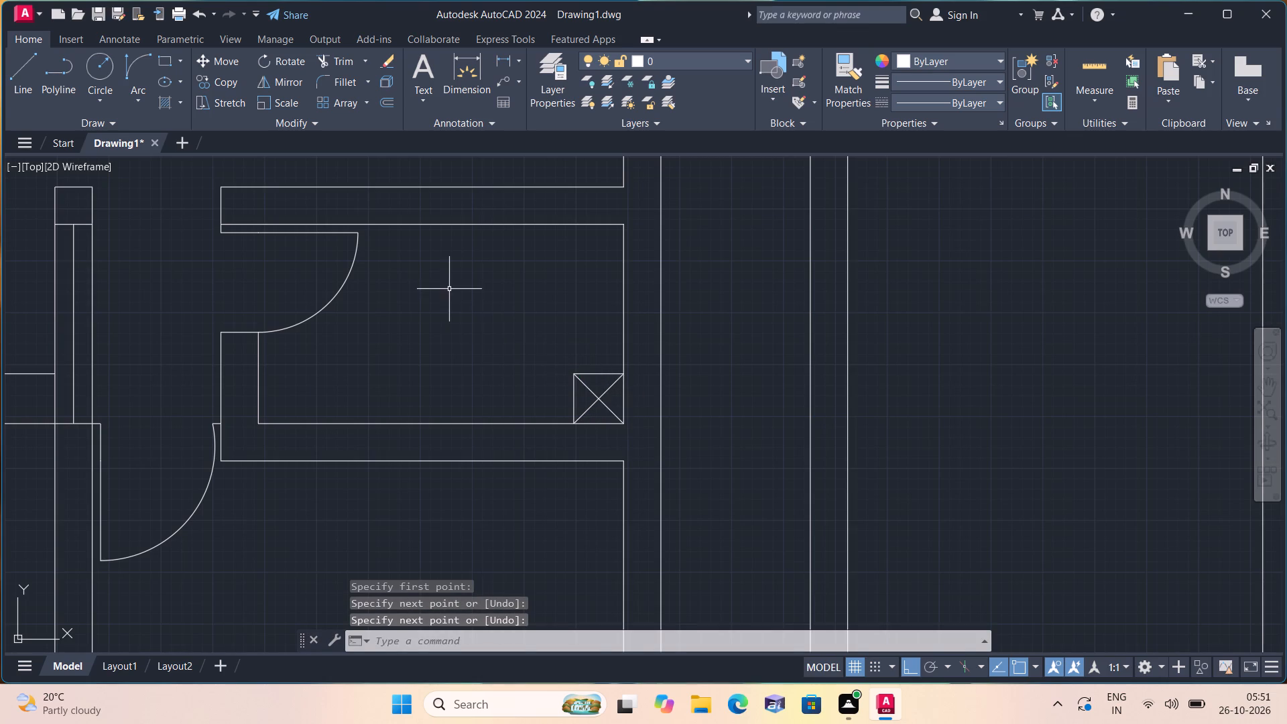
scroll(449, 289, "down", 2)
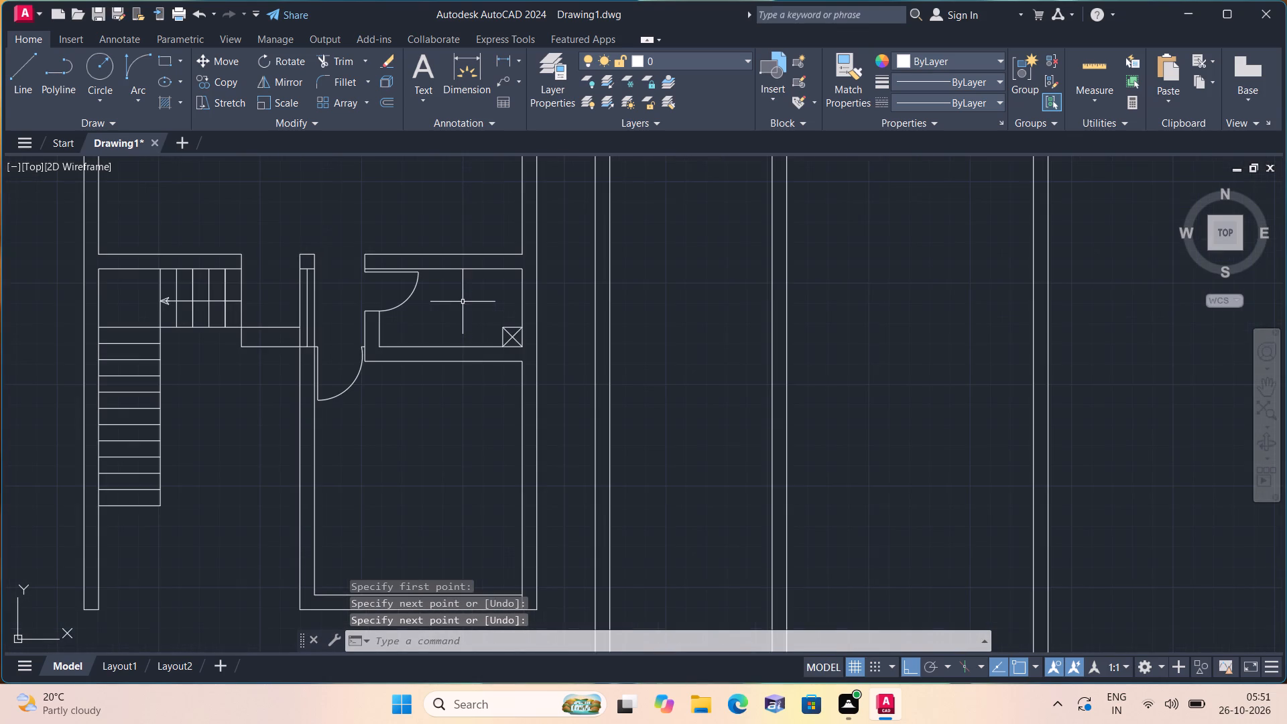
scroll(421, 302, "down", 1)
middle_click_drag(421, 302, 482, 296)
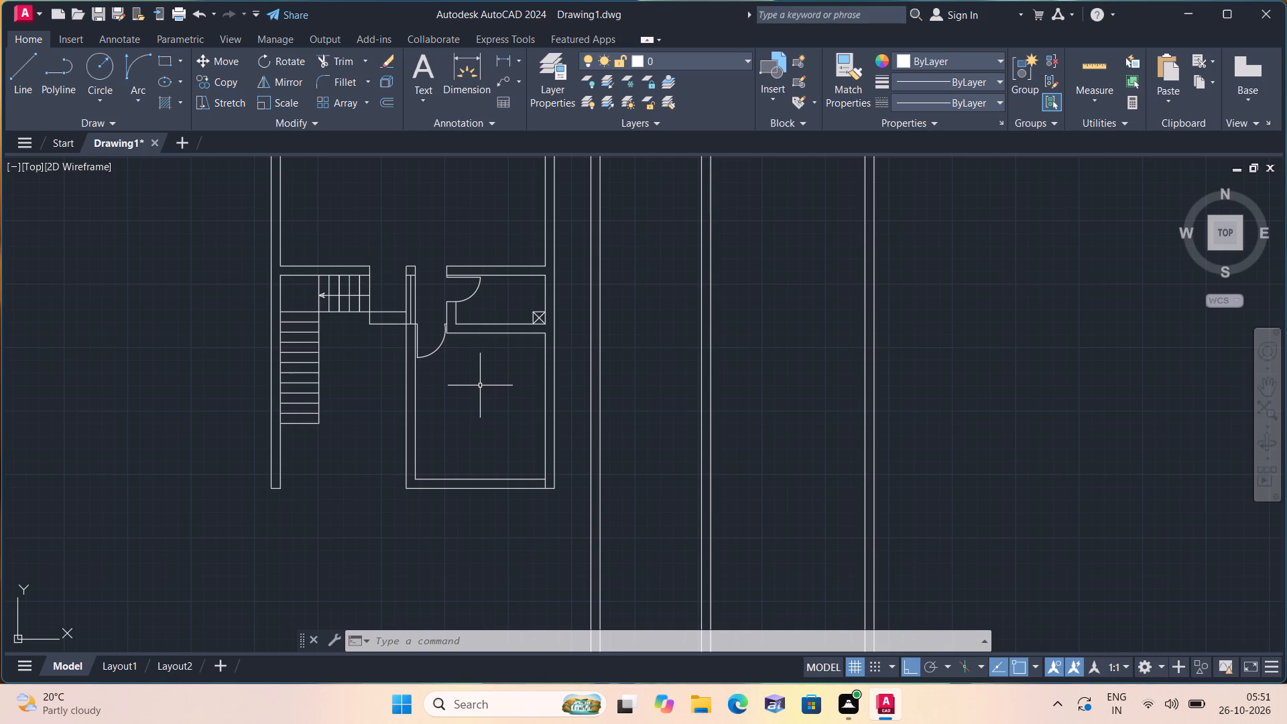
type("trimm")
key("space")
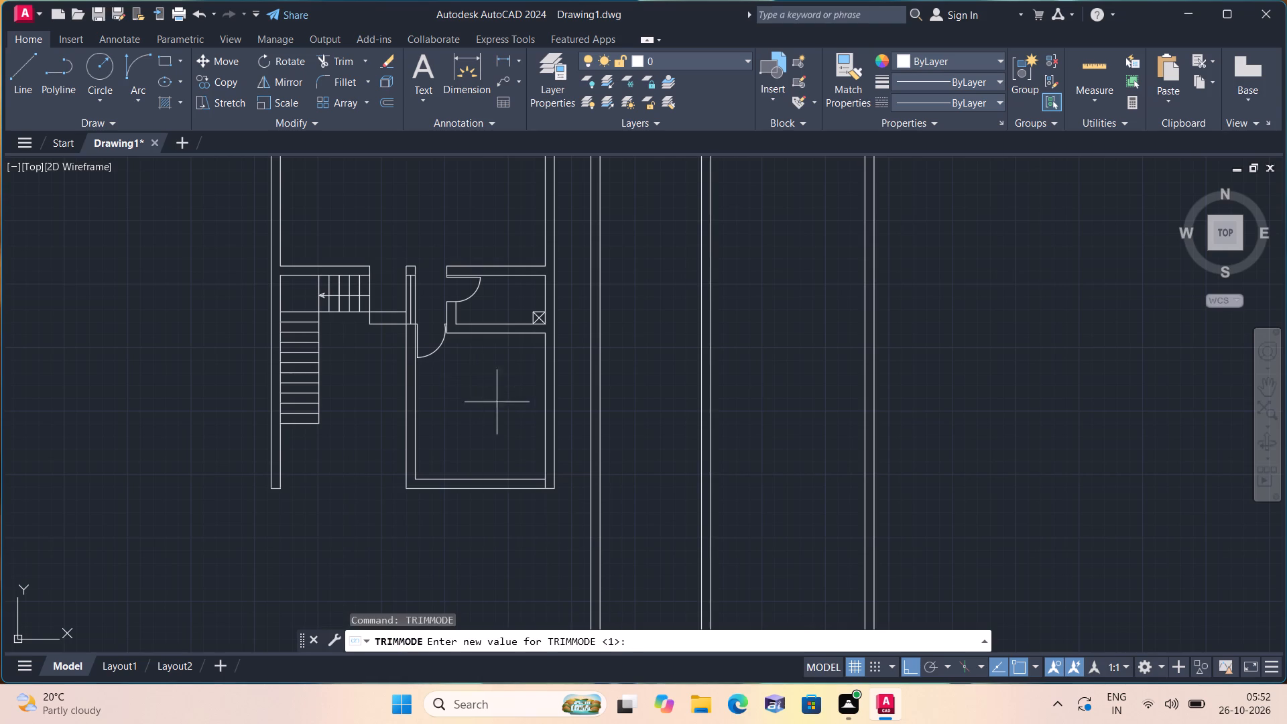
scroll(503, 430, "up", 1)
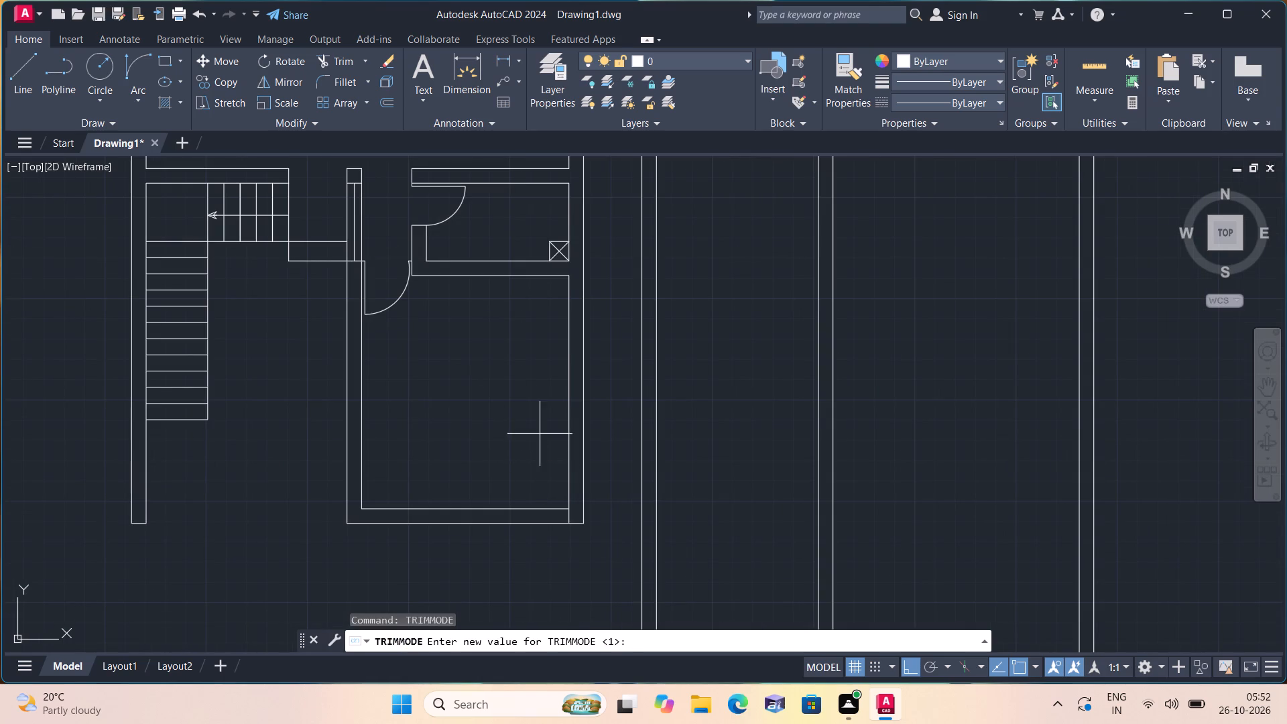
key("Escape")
Trim the short inner wall line crossing the bottom wall at the lower room's bottom right corner.
type("trim")
key("space")
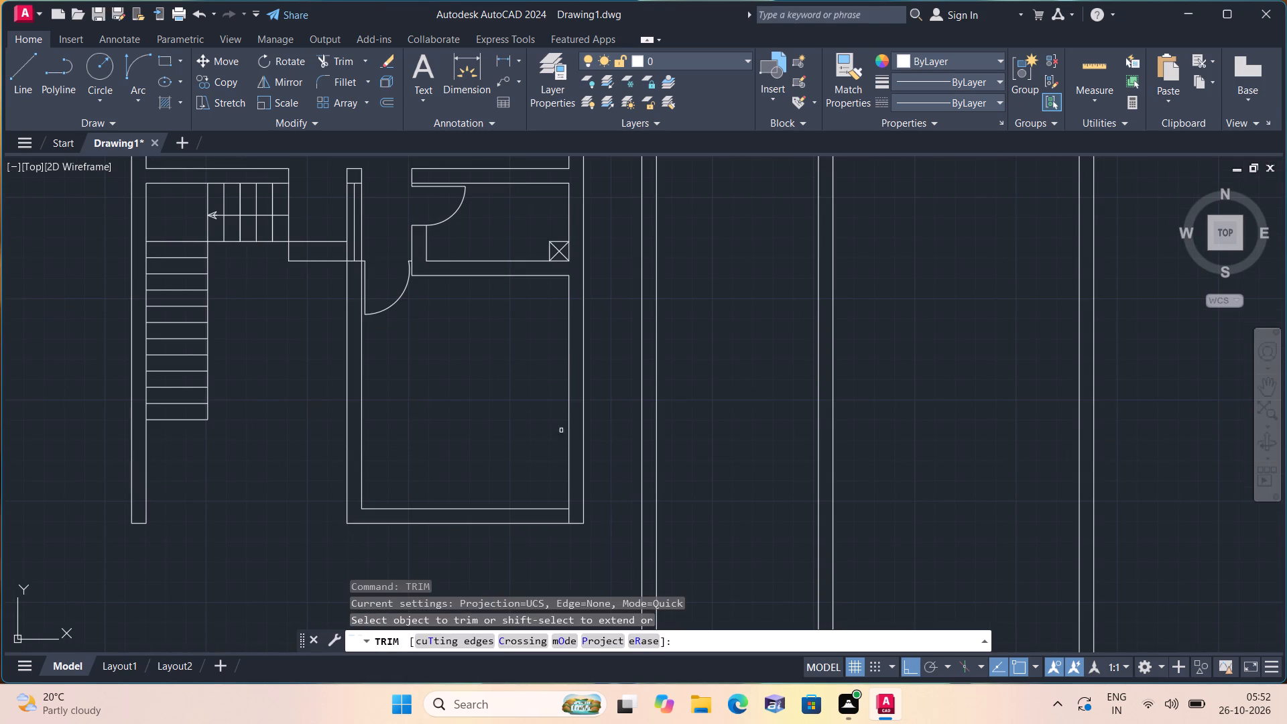
scroll(581, 521, "up", 1)
left_click(558, 513)
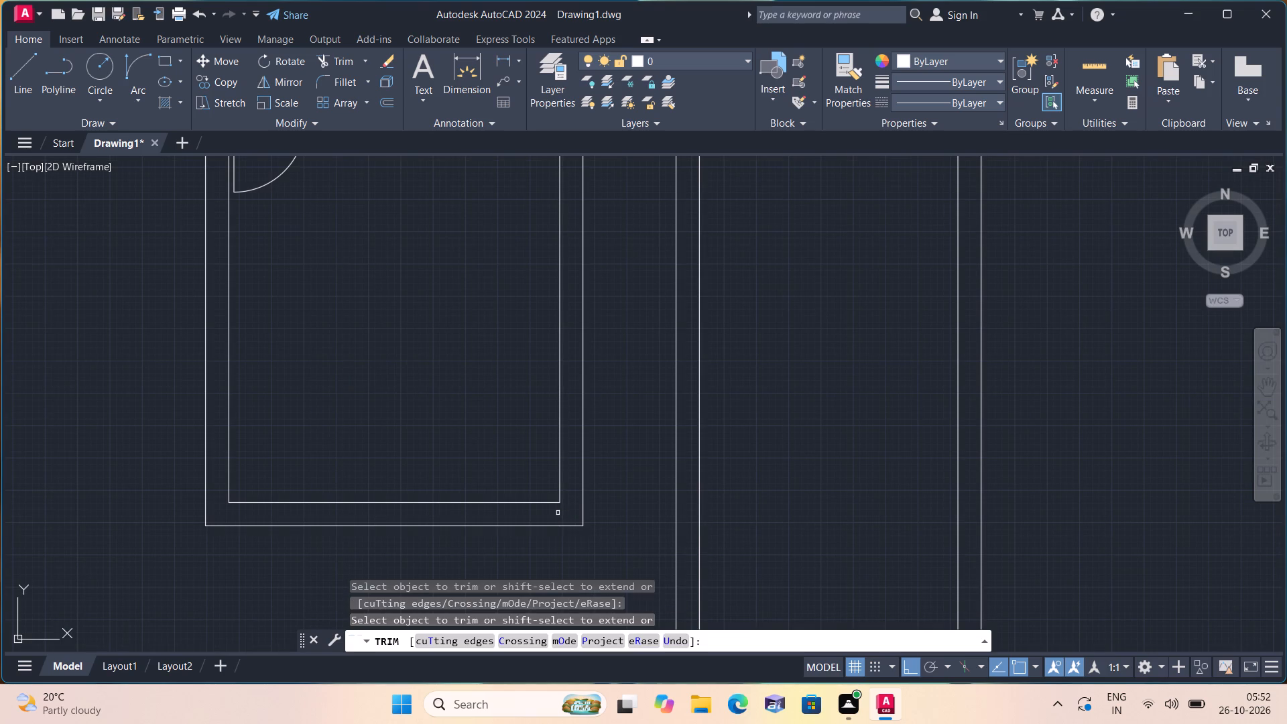
key("space")
Draw a closed 5' by 9" horizontal rectangle with lines in the empty space left of the floor plan.
scroll(566, 448, "down", 3)
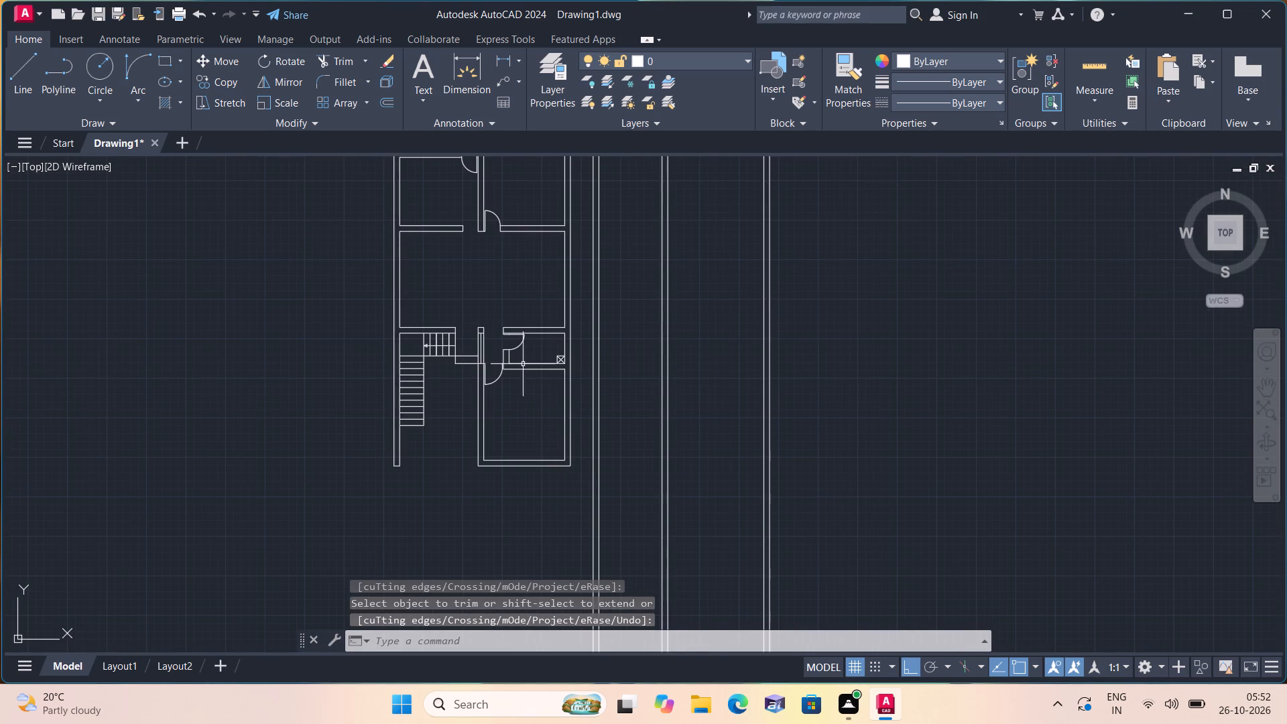
middle_click_drag(519, 359, 607, 359)
scroll(519, 359, "down", 1)
key("l")
key("space")
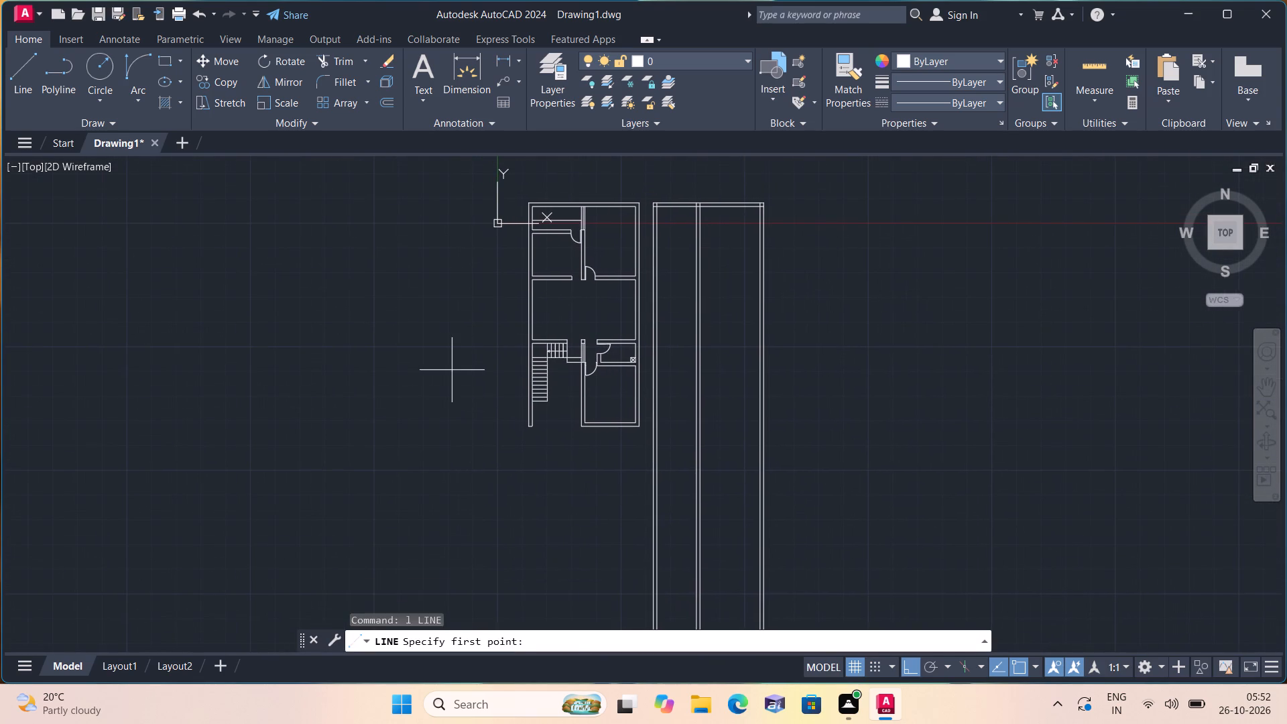
left_click(413, 367)
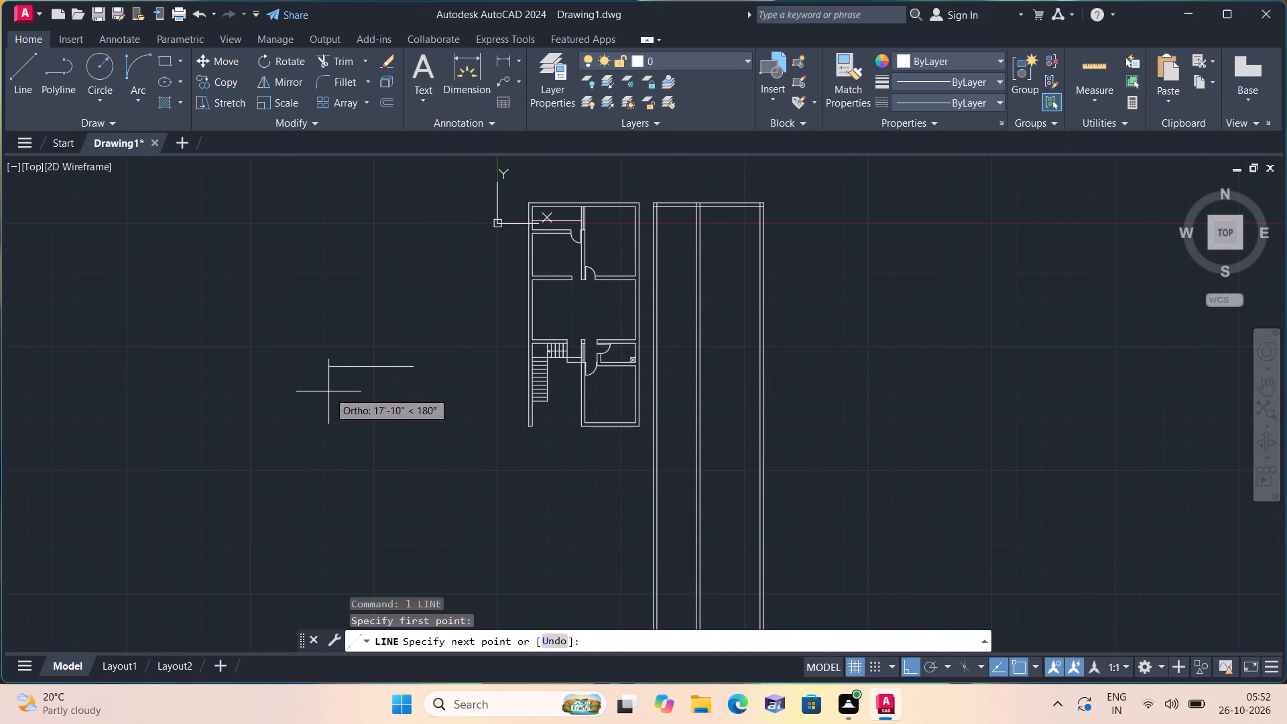
type("5'")
key("space")
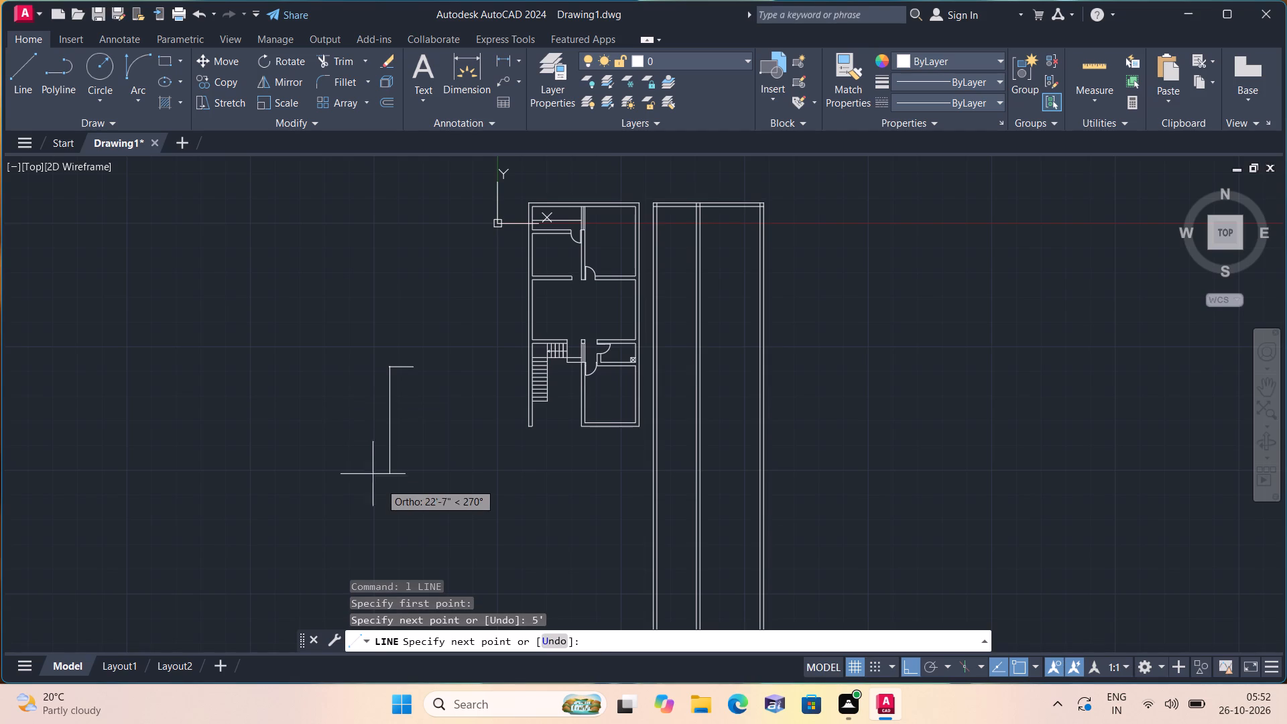
key("9")
type("\"")
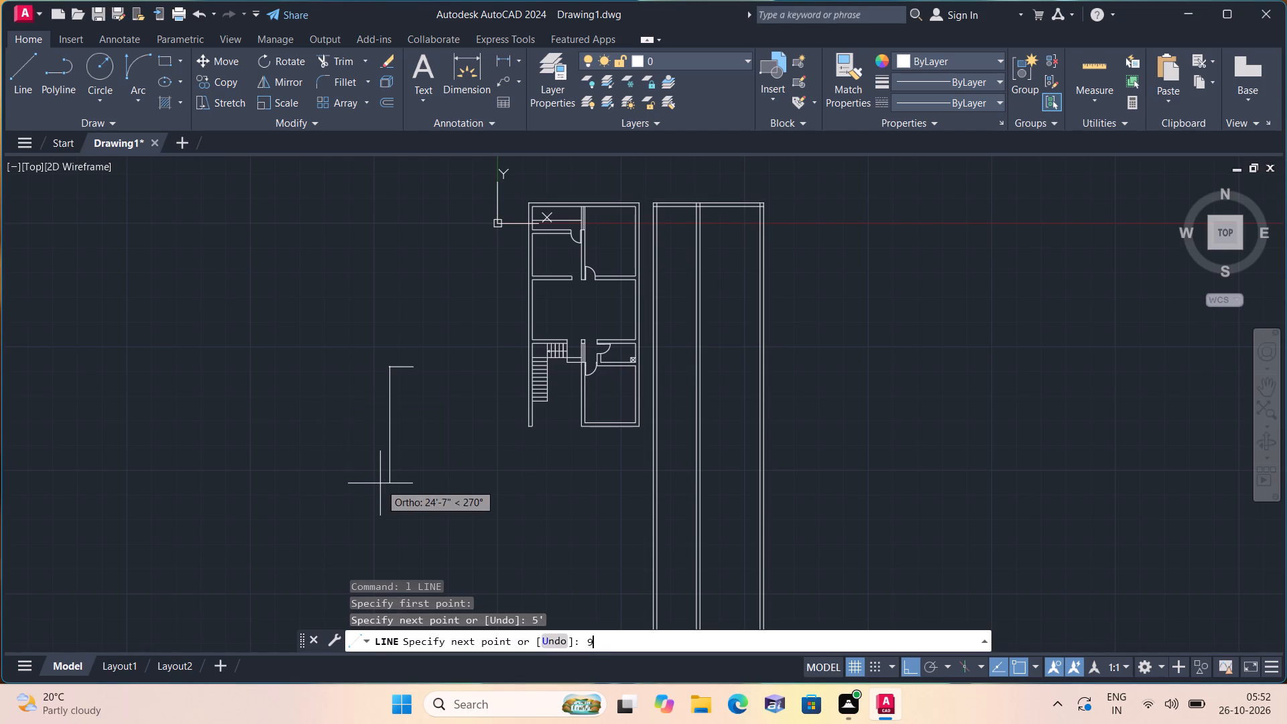
key("space")
type("5'")
key("space")
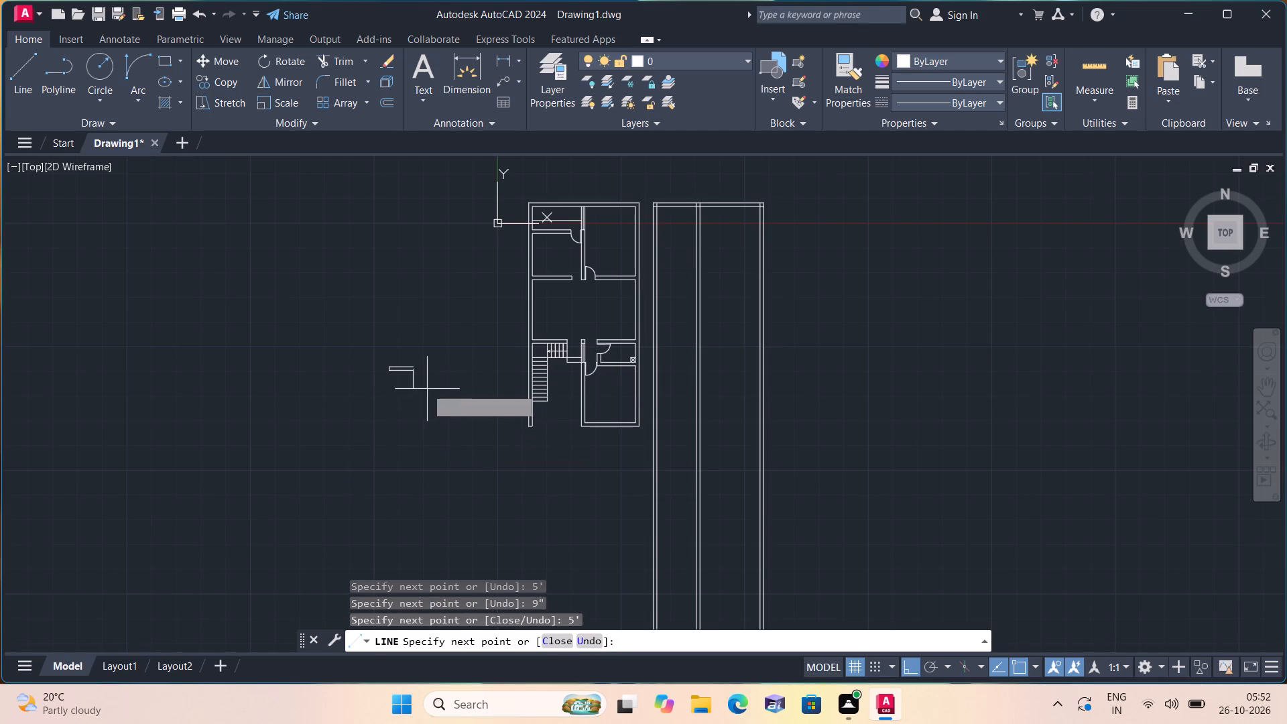
scroll(418, 379, "up", 3)
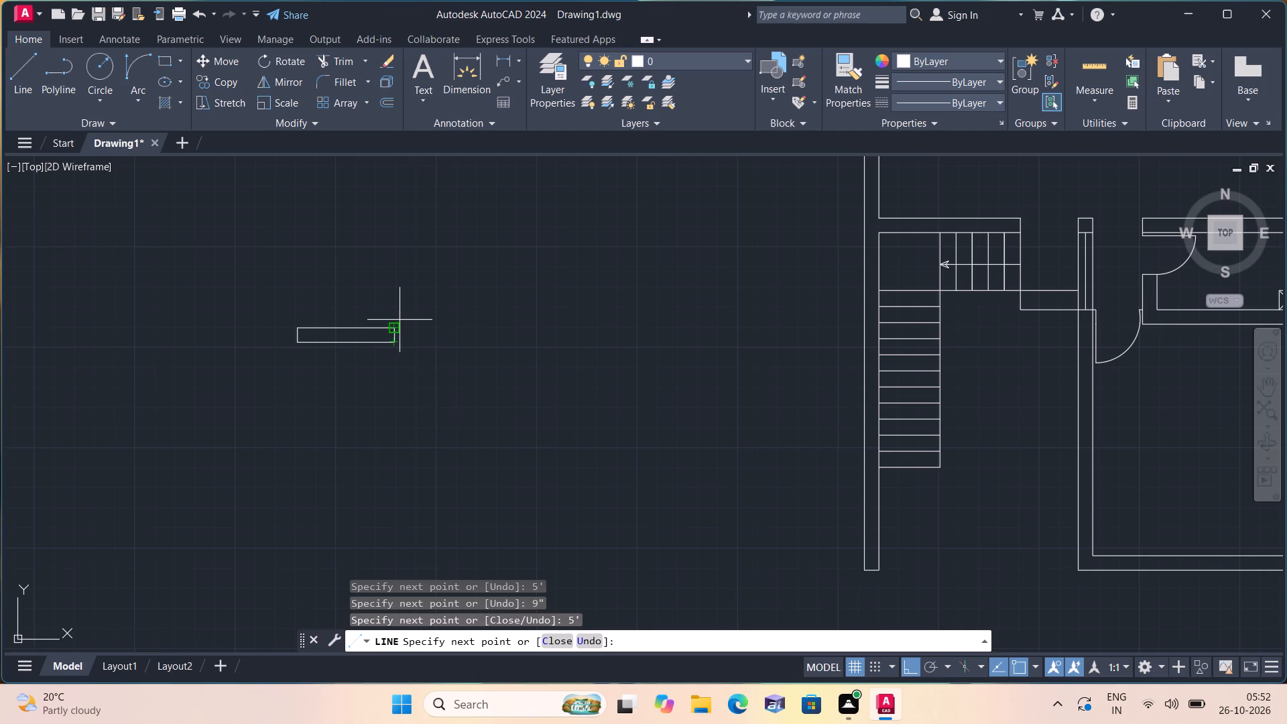
left_click(395, 327)
key("space")
Draw a horizontal centre line through the 5' by 9" rectangle between its short sides' midpoints to form a window symbol.
scroll(397, 336, "up", 2)
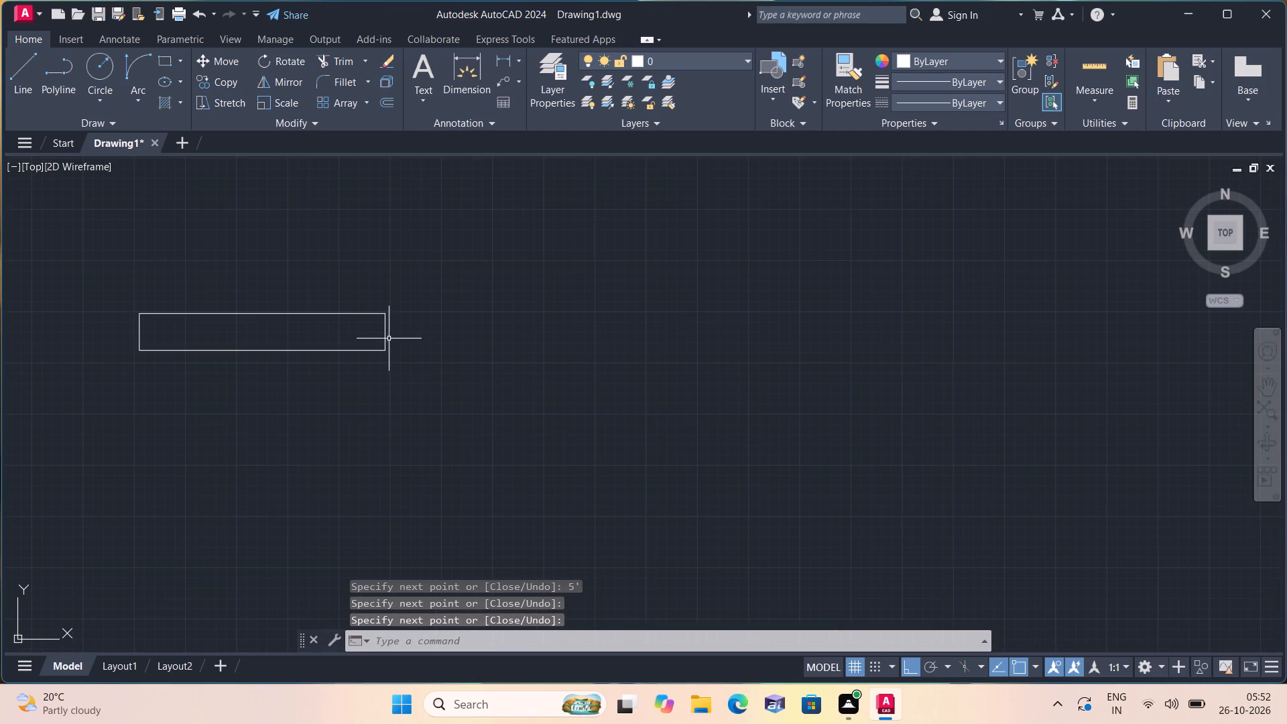
key("space")
left_click_drag(387, 331, 369, 331)
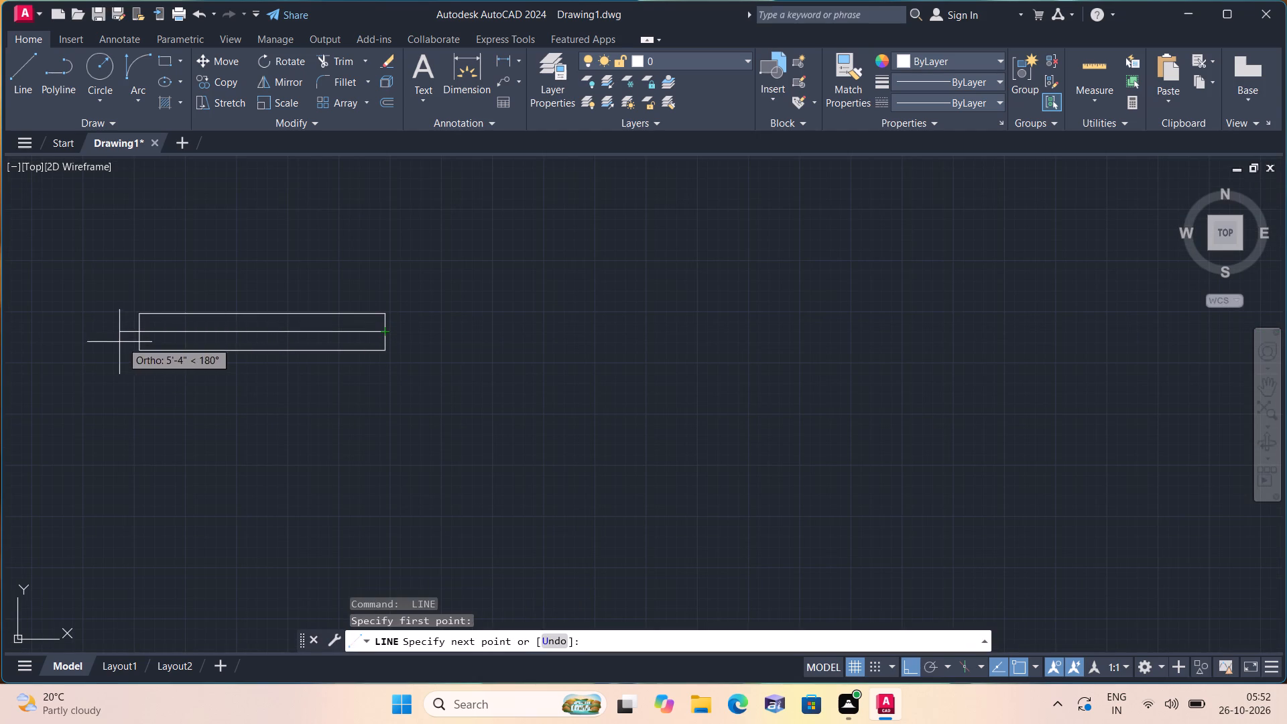
left_click(143, 327)
key("space")
Turn Ortho off and copy the window symbol by its top midpoint to the middle of the lower room's bottom wall.
scroll(381, 430, "down", 4)
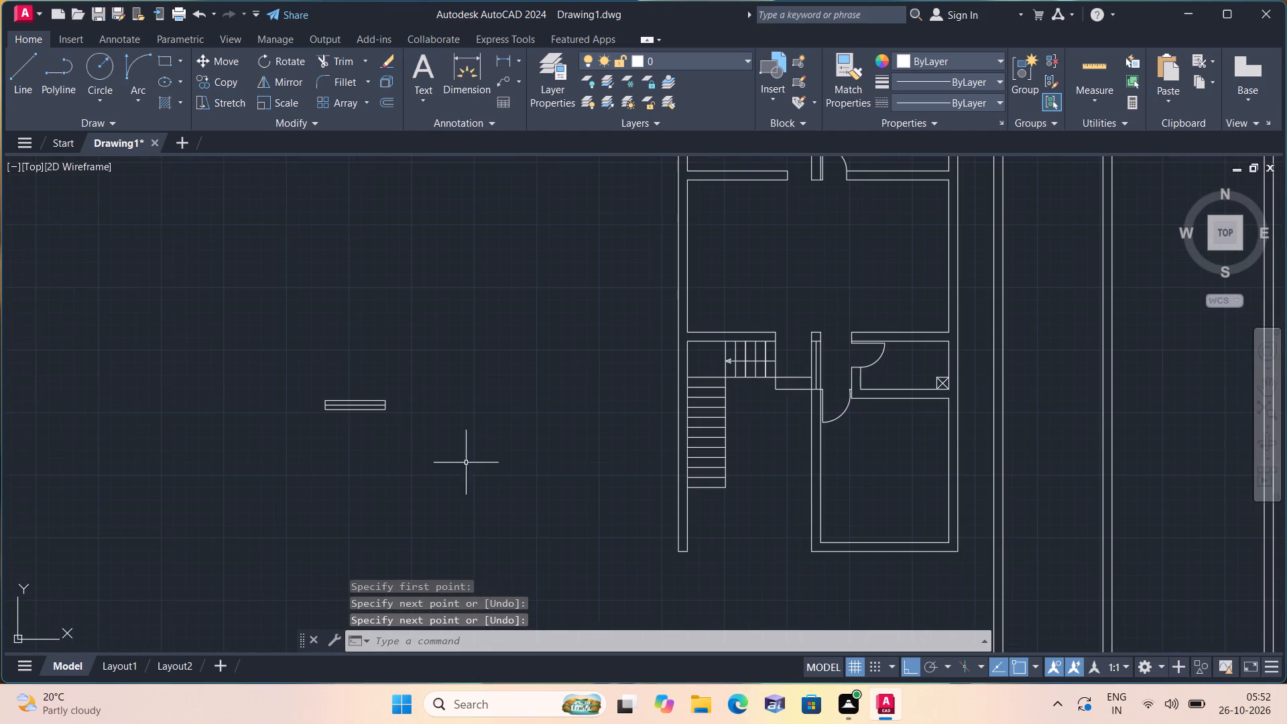
left_click(909, 666)
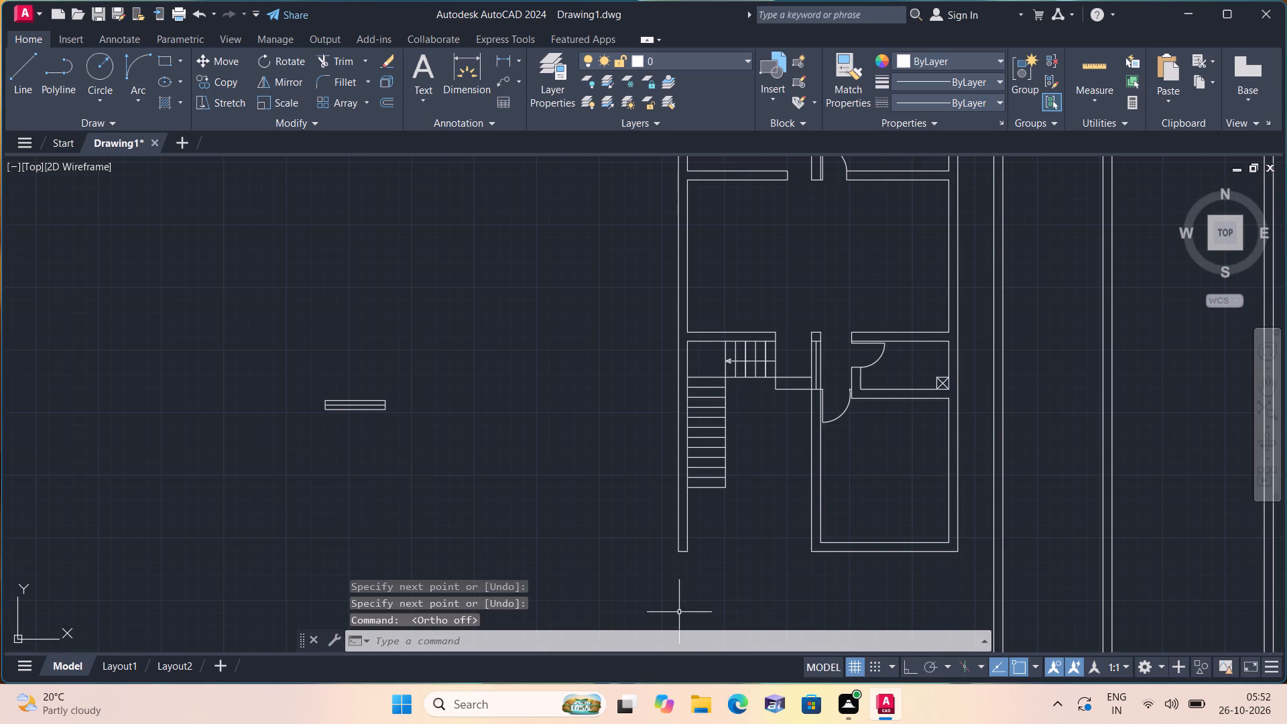
left_click(405, 453)
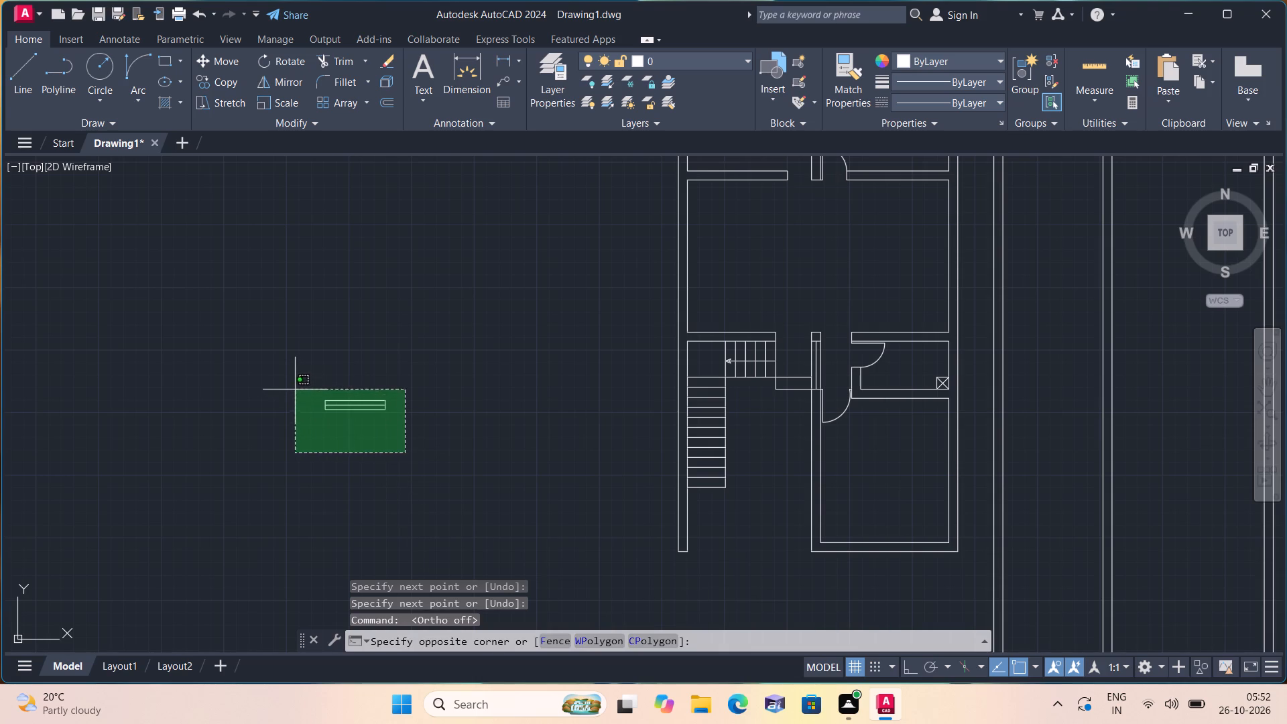
left_click(294, 388)
left_click(223, 78)
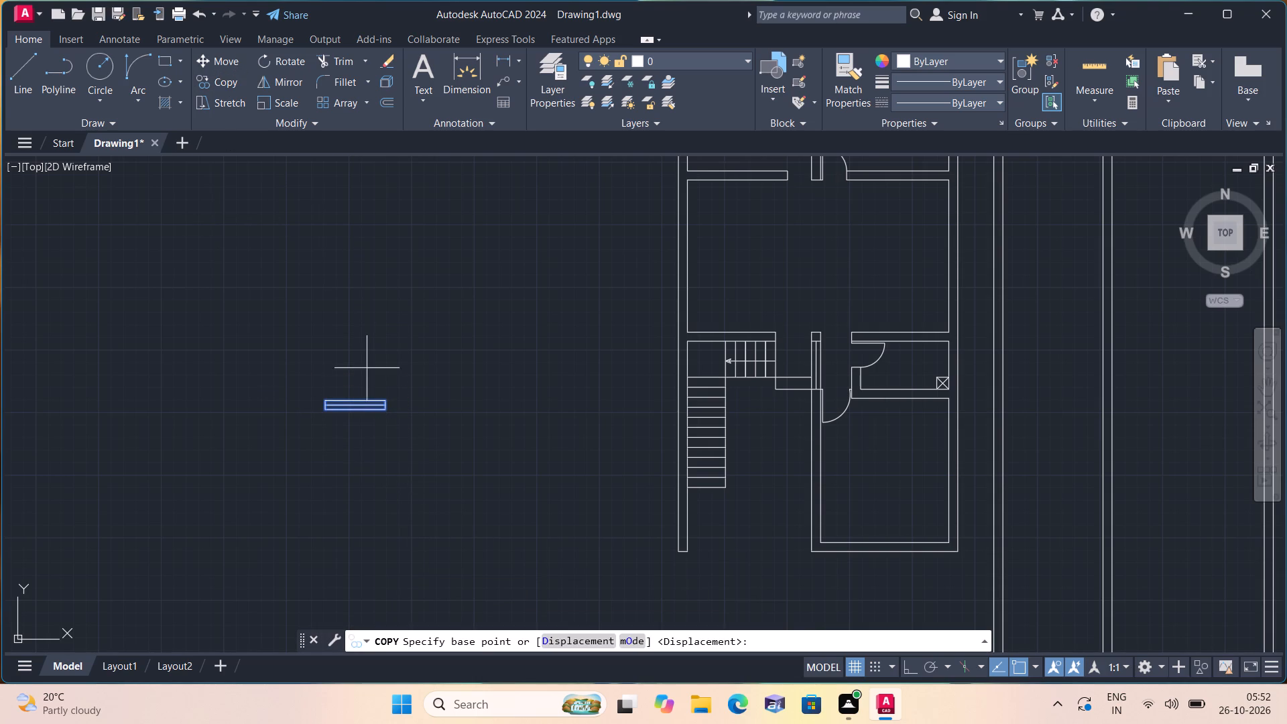
left_click(356, 401)
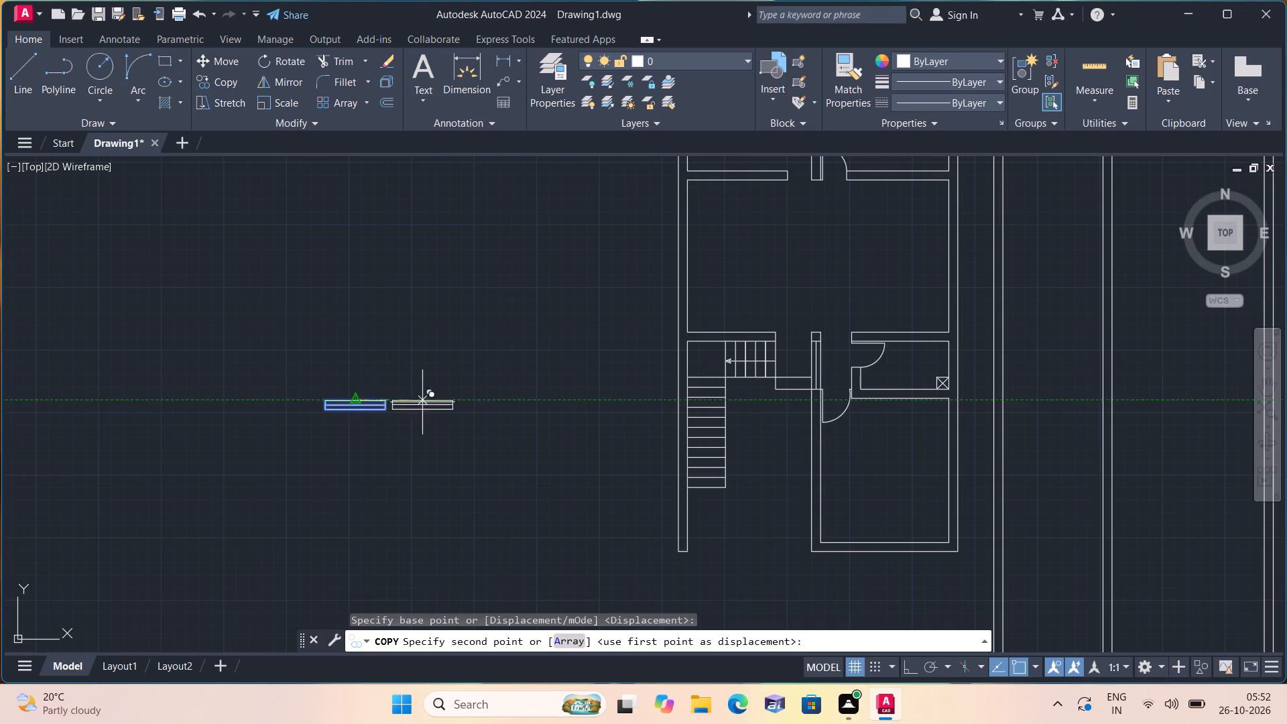
middle_click_drag(772, 489, 587, 404)
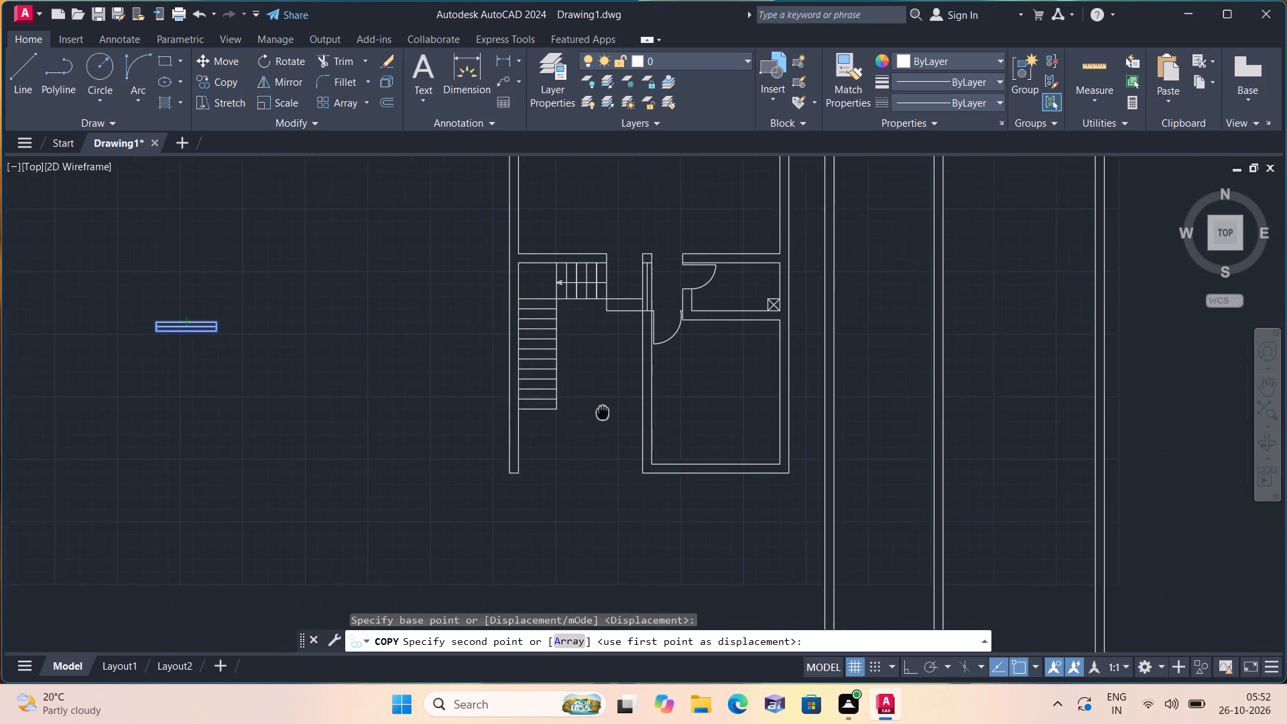
middle_click_drag(587, 404, 583, 404)
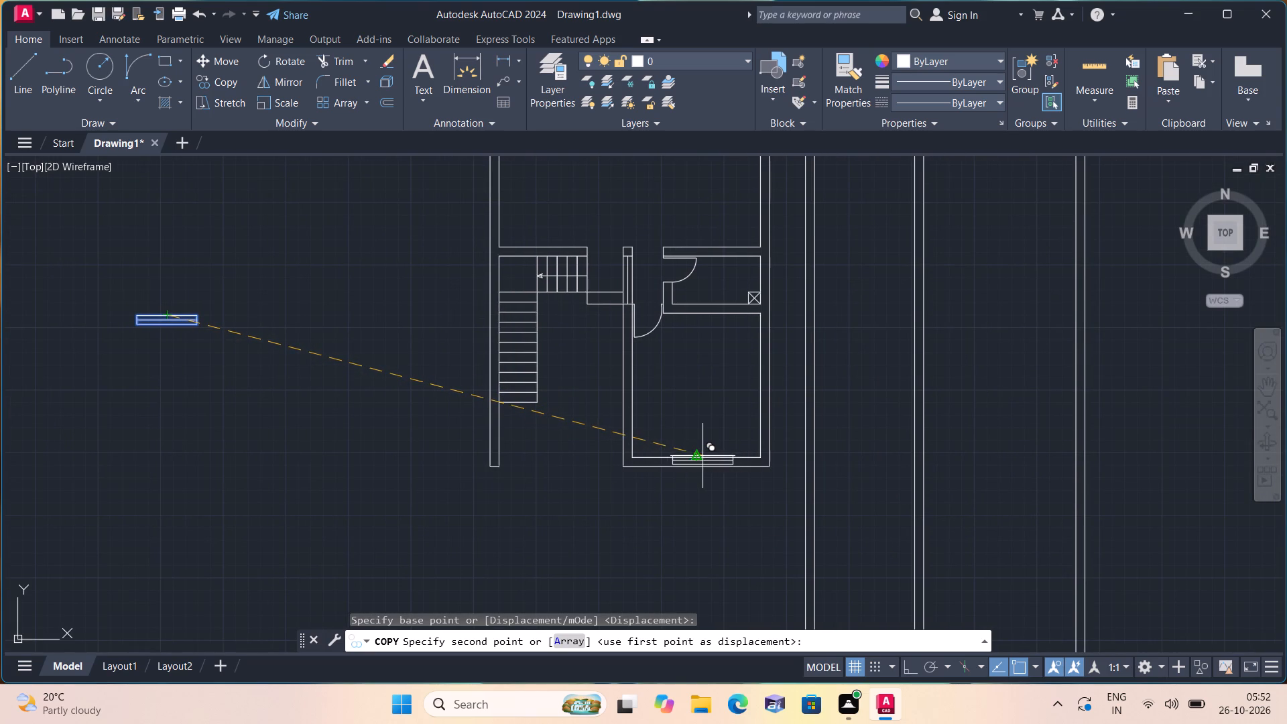
left_click(700, 456)
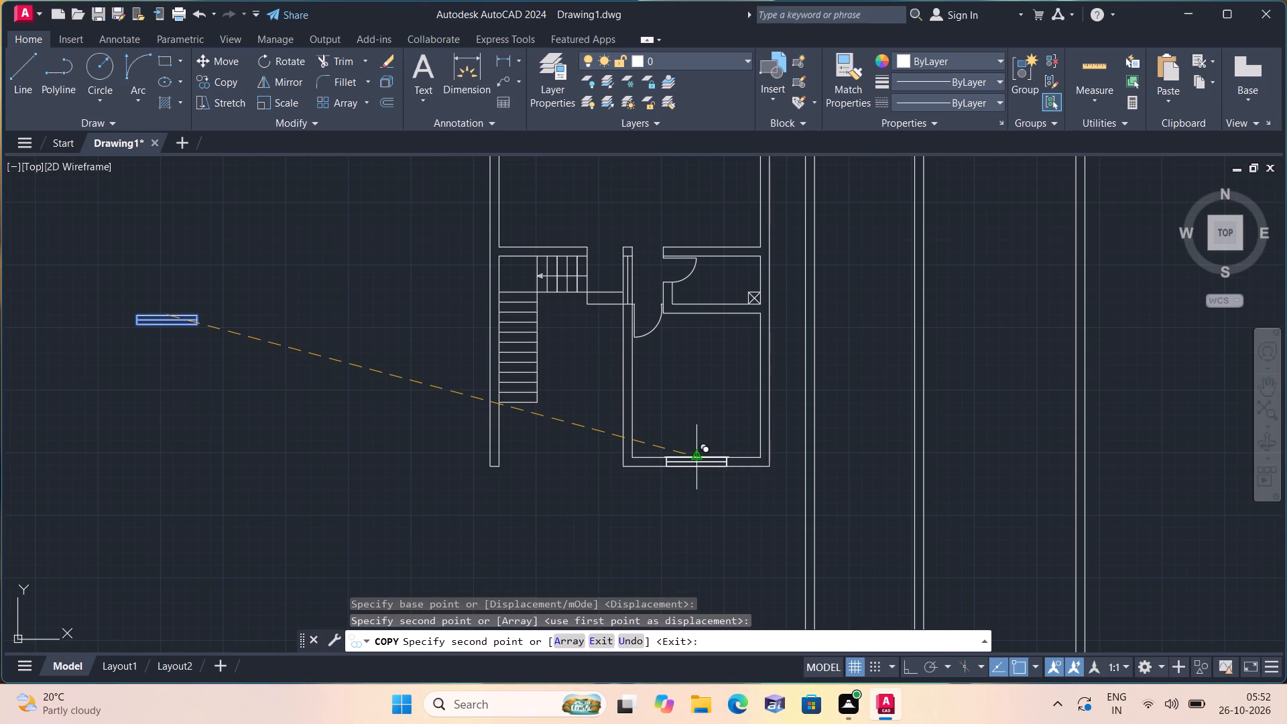
Place another copy of the window symbol in the wall above the staircase, centred on the landing's edge line.
scroll(691, 435, "down", 1)
scroll(566, 309, "up", 4)
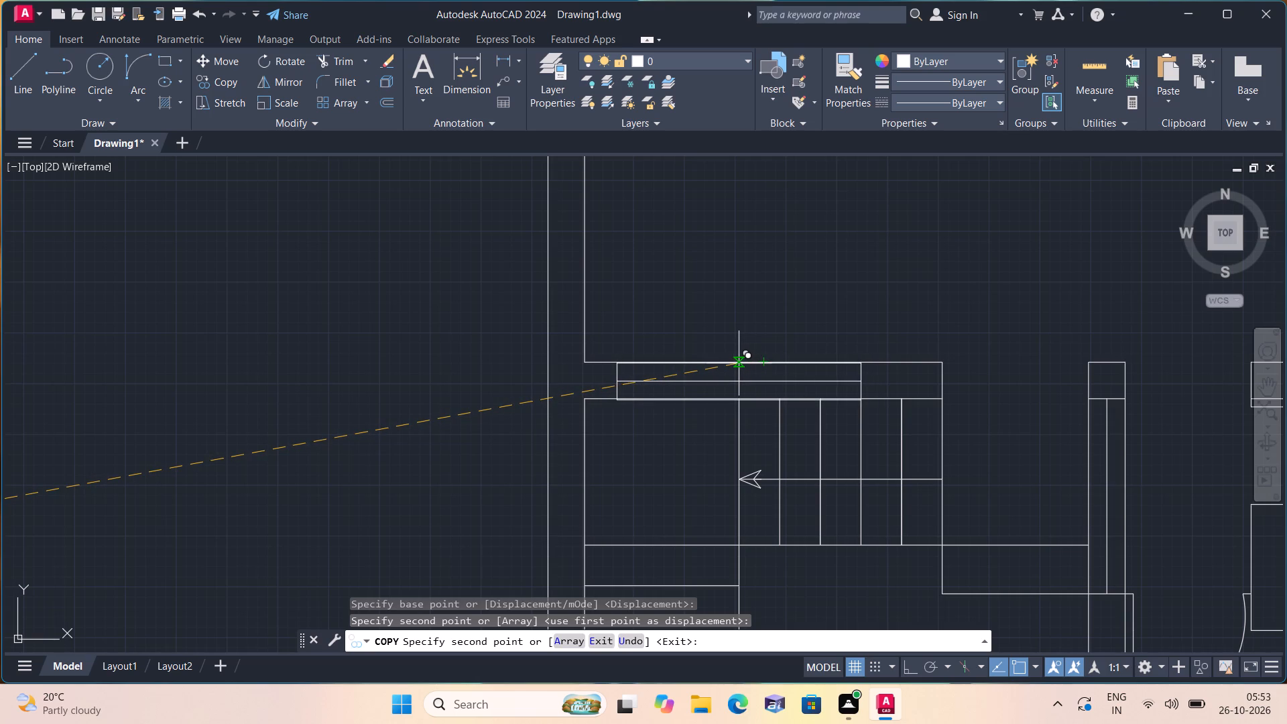
left_click(739, 363)
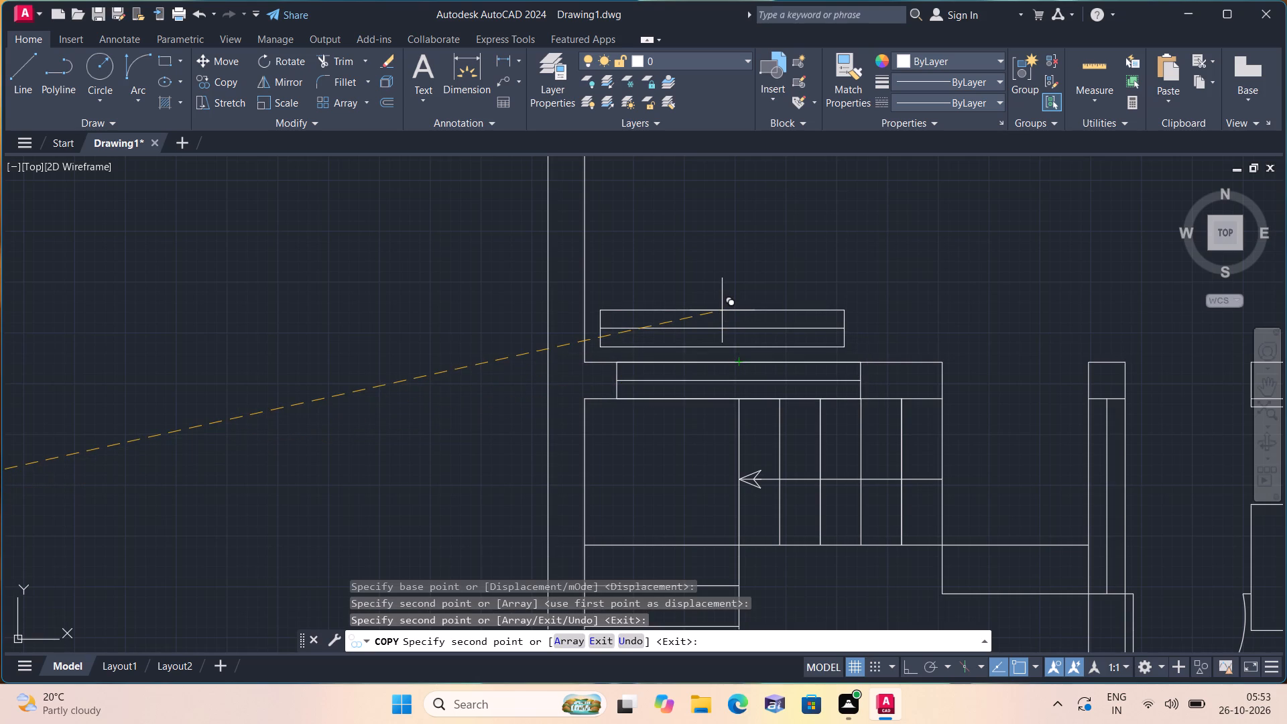
scroll(722, 310, "down", 1)
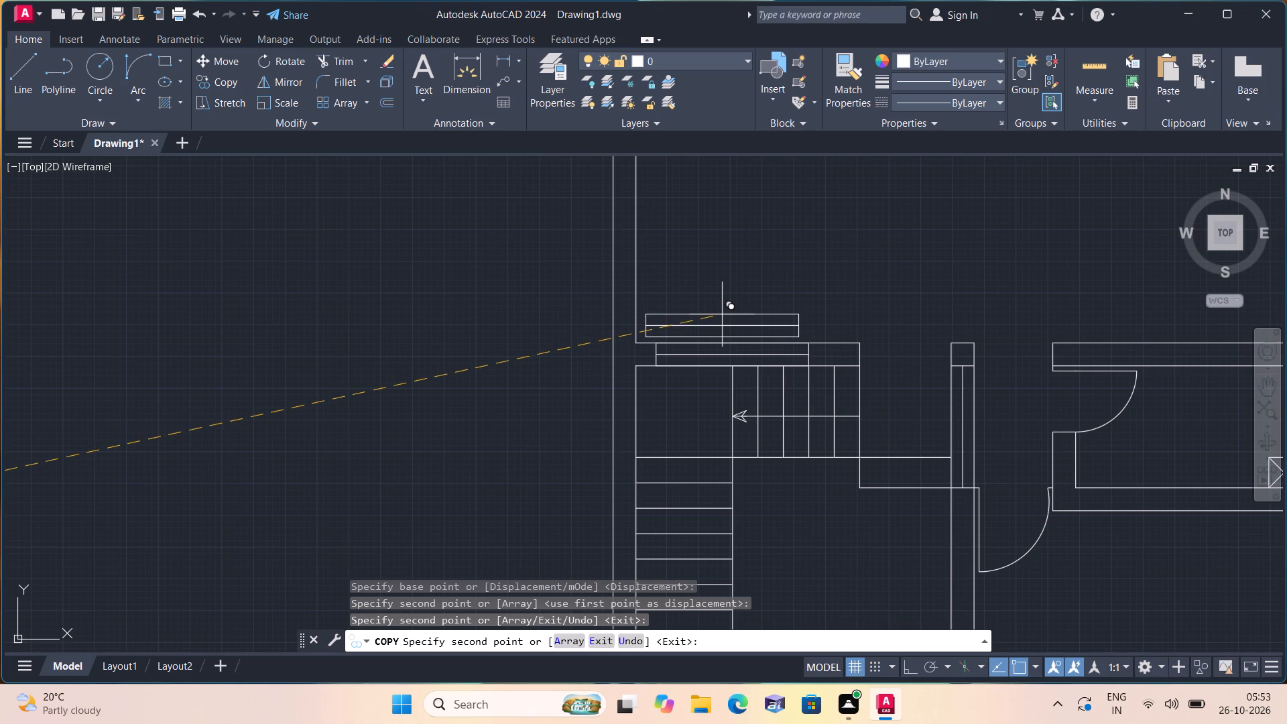
key("Escape")
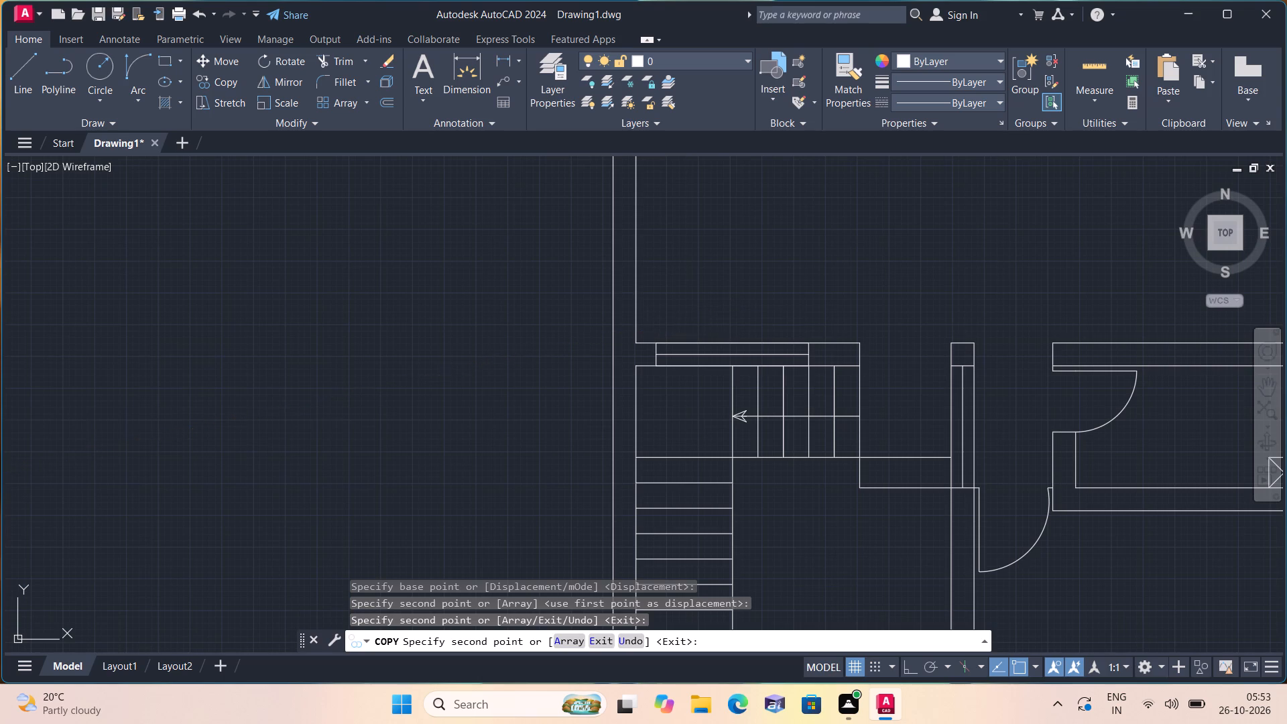
Move the original window symbol by its top midpoint to the middle of the upper-left room's top wall, beside the door.
scroll(722, 314, "down", 2)
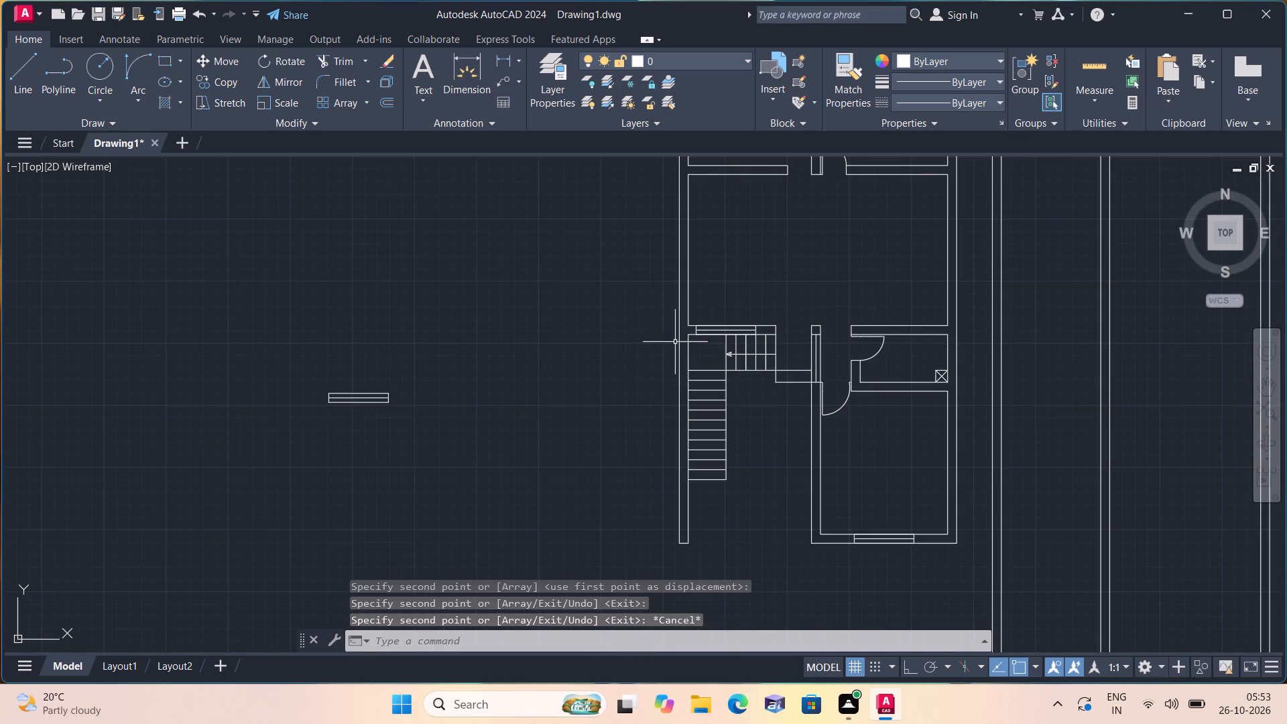
middle_click_drag(683, 330, 709, 442)
scroll(683, 331, "down", 1)
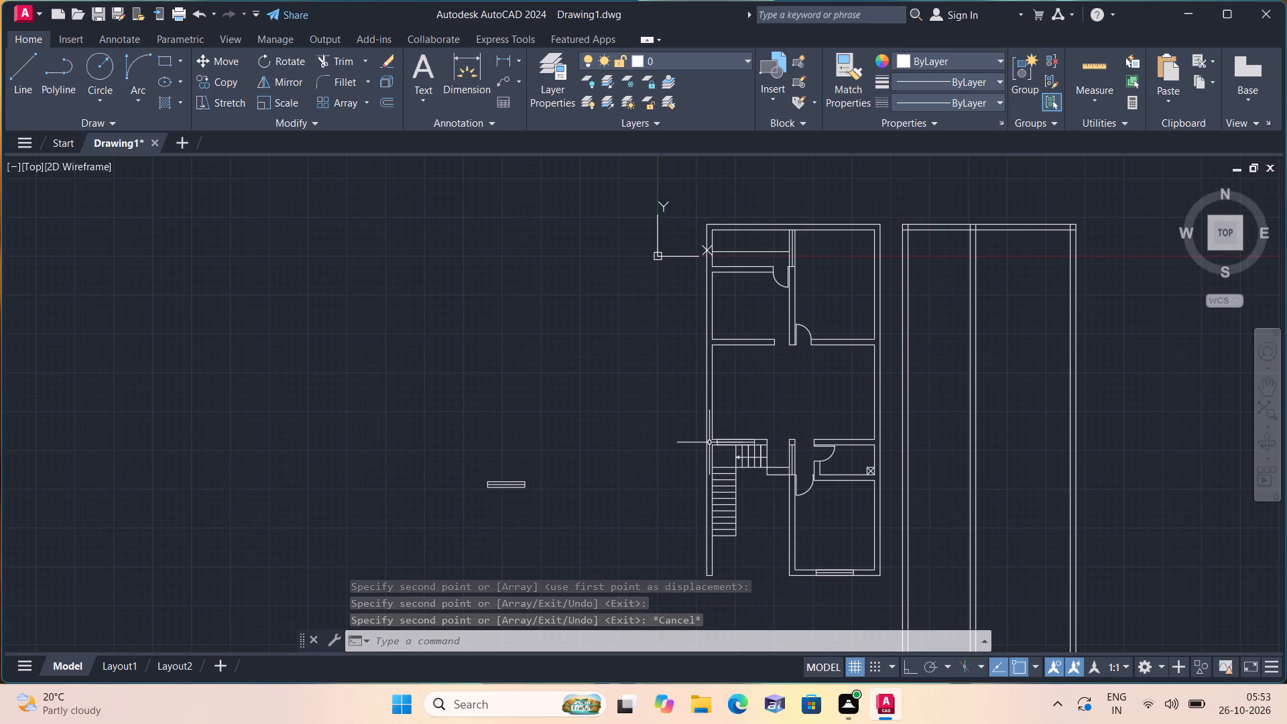
scroll(707, 438, "down", 1)
left_click_drag(624, 487, 608, 469)
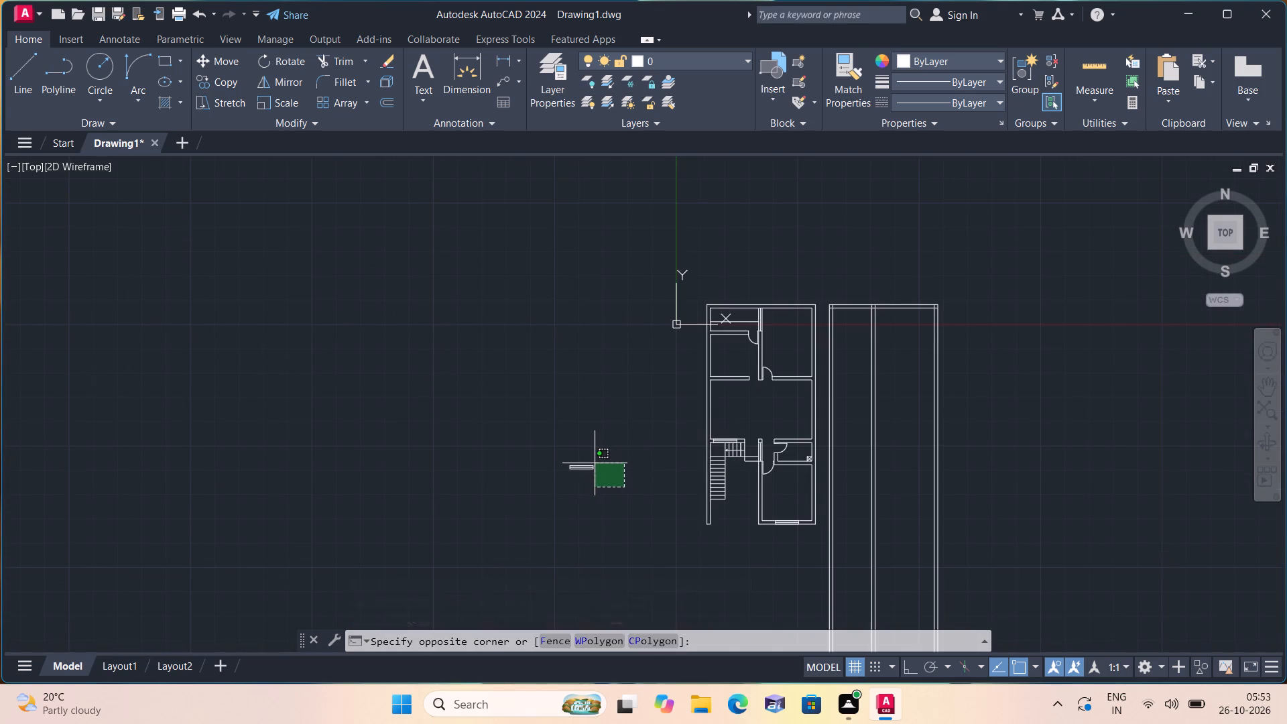
left_click(552, 439)
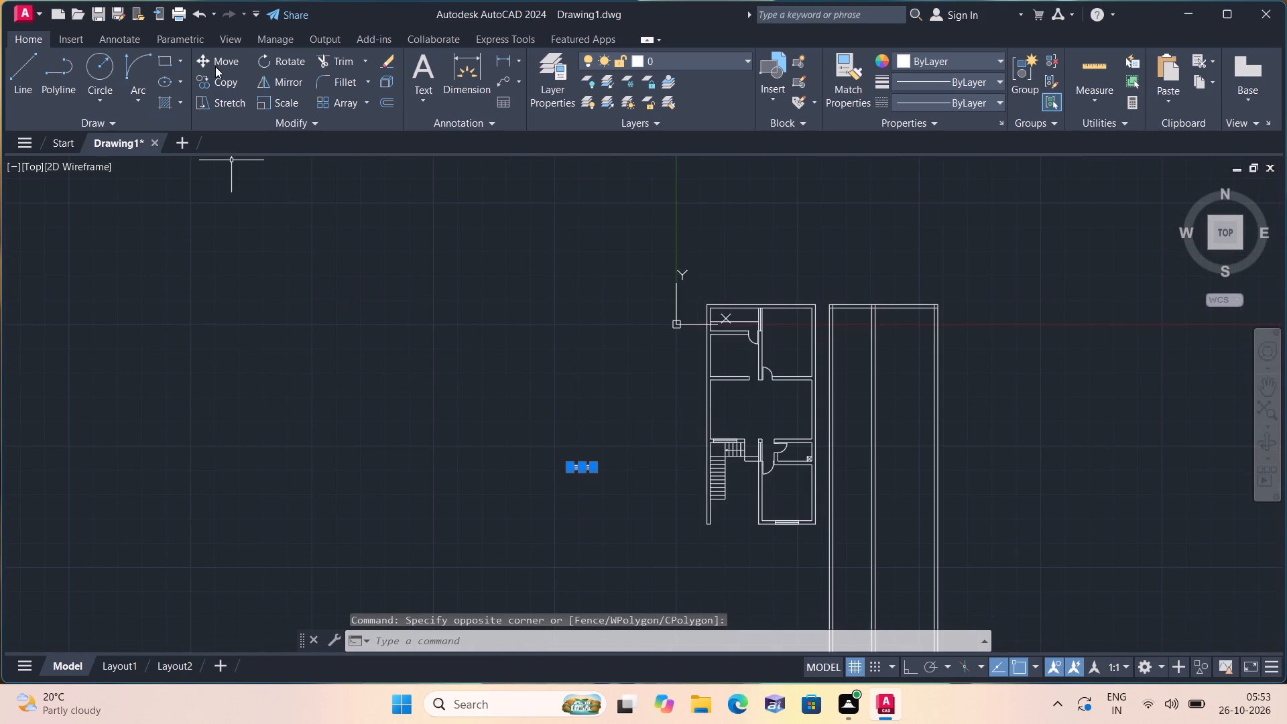
left_click(215, 52)
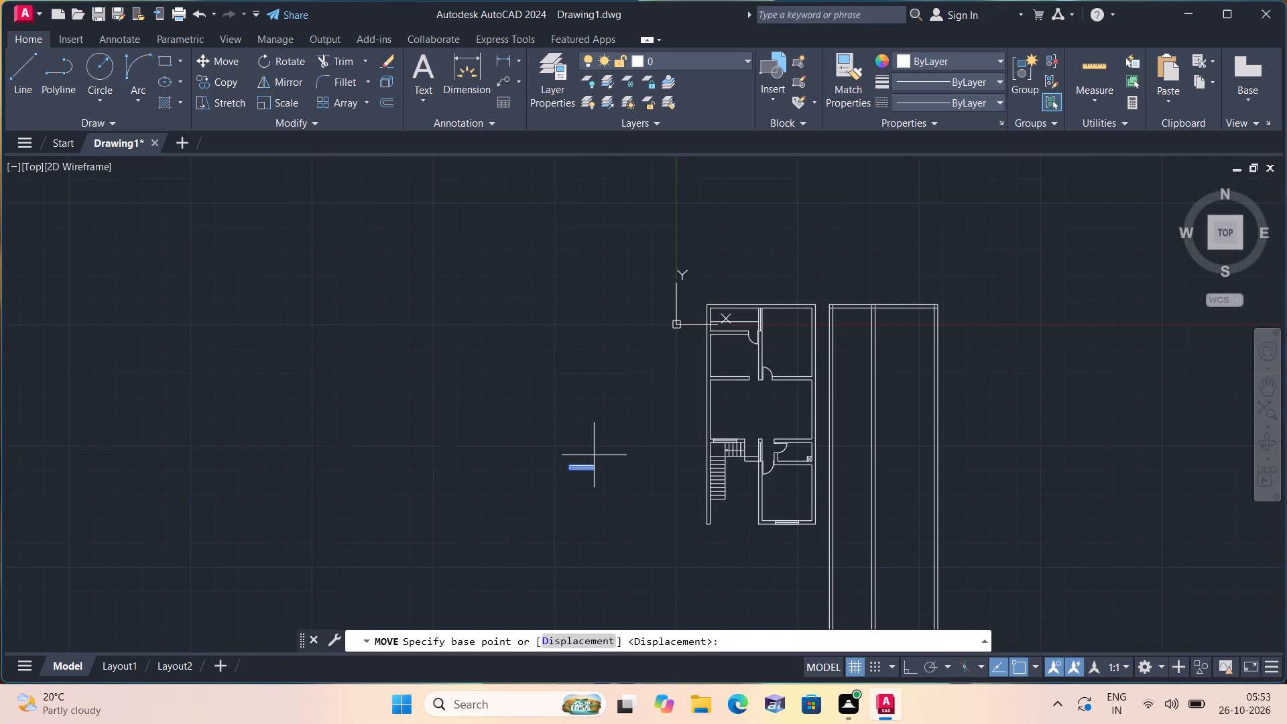
left_click(585, 462)
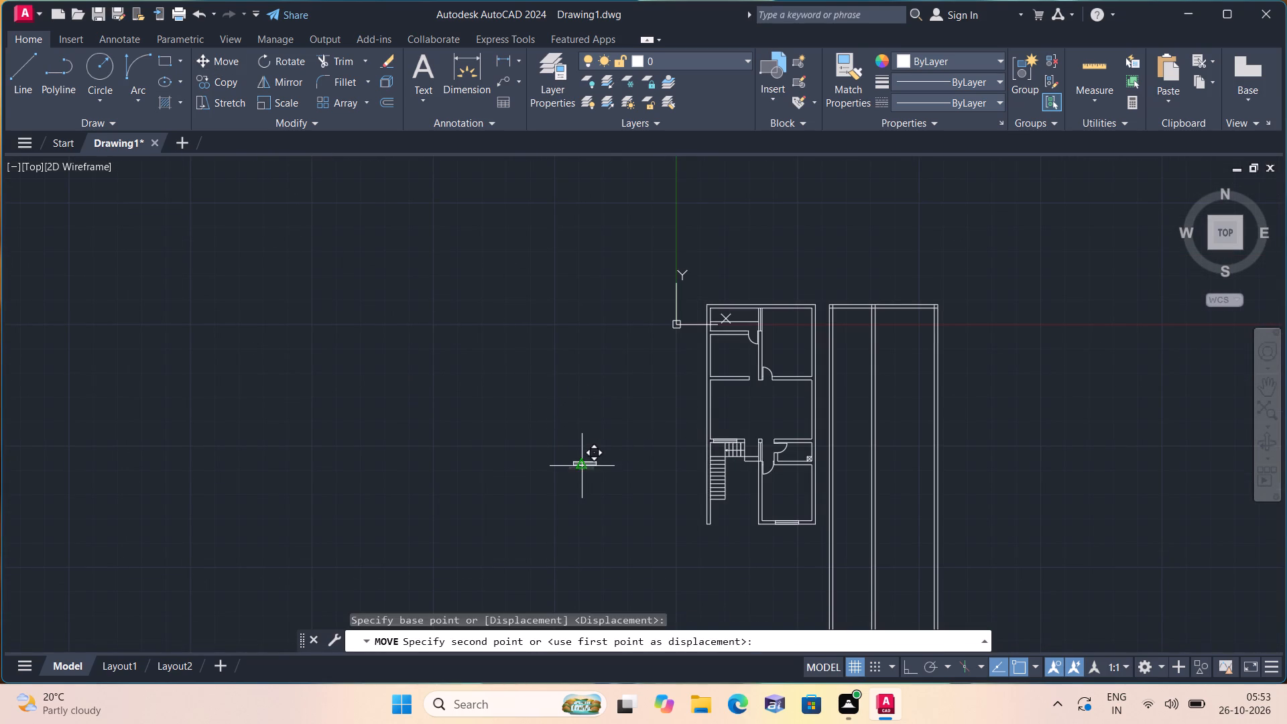
scroll(642, 382, "up", 1)
scroll(770, 304, "up", 3)
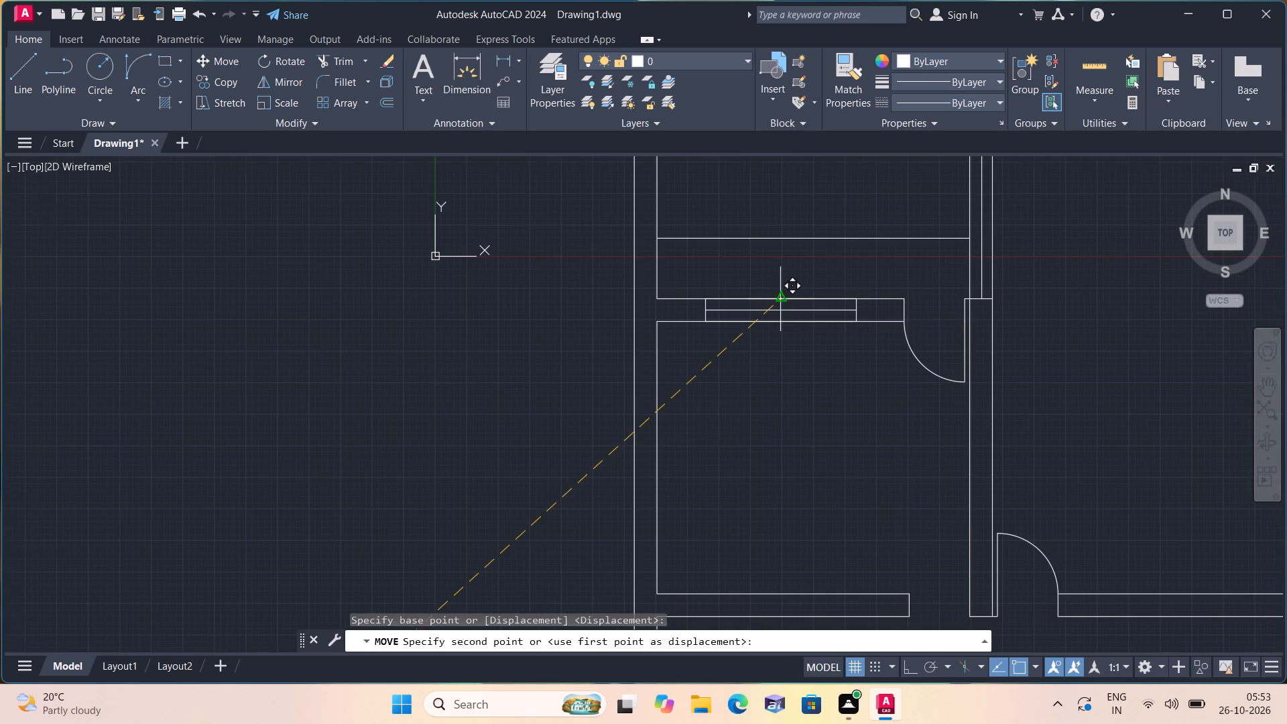
left_click(786, 297)
Draw two crossing diagonal lines corner to corner in the narrow rectangle at the floor plan's upper-left corner.
scroll(738, 379, "down", 2)
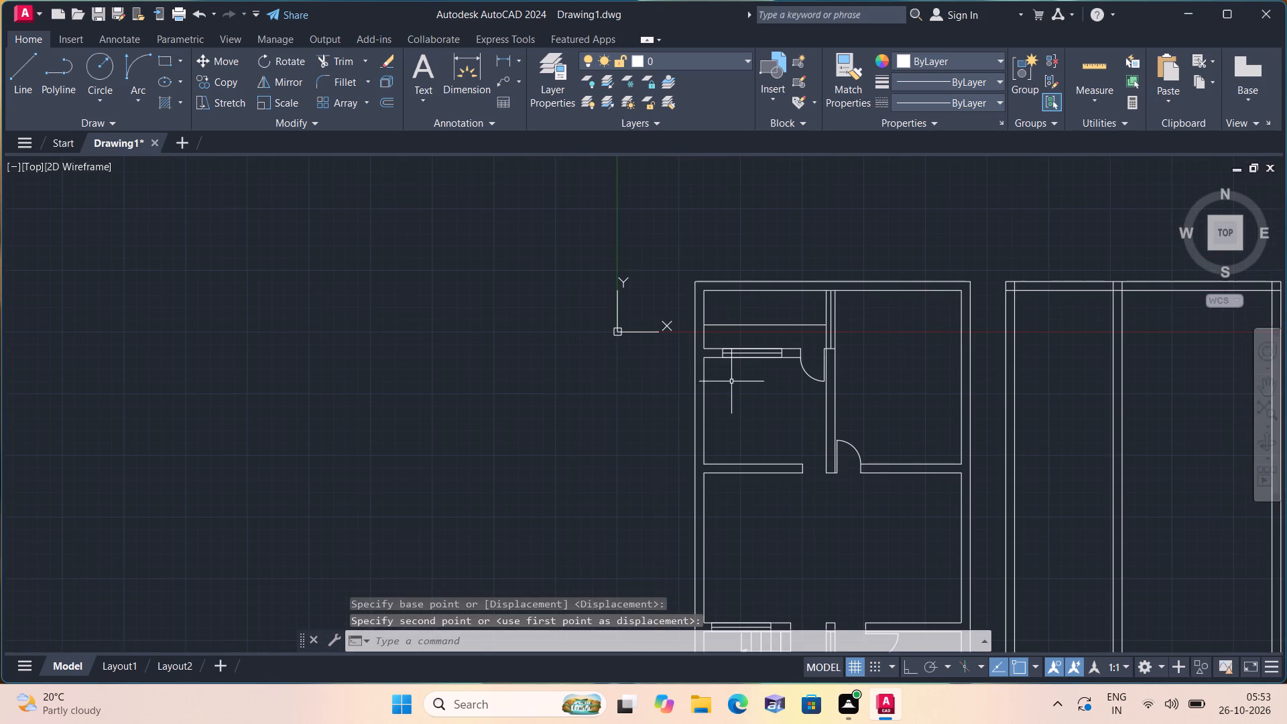
key("l")
key("space")
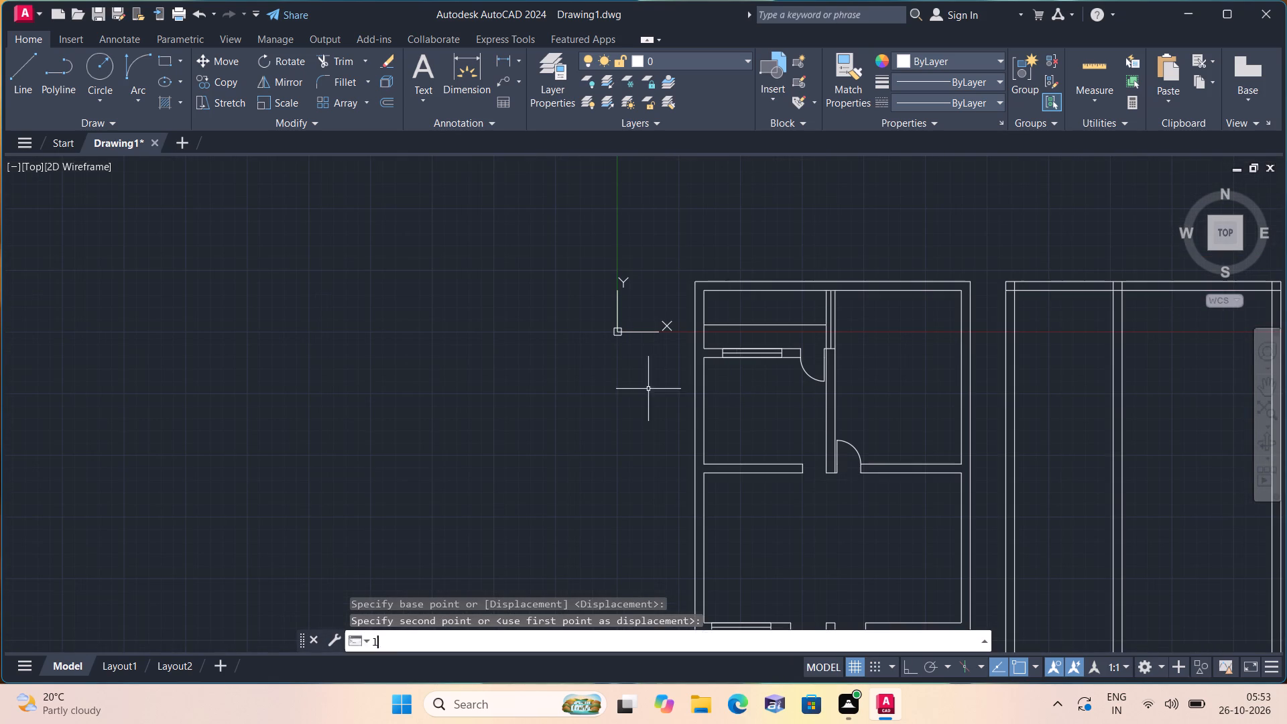
scroll(731, 317, "up", 1)
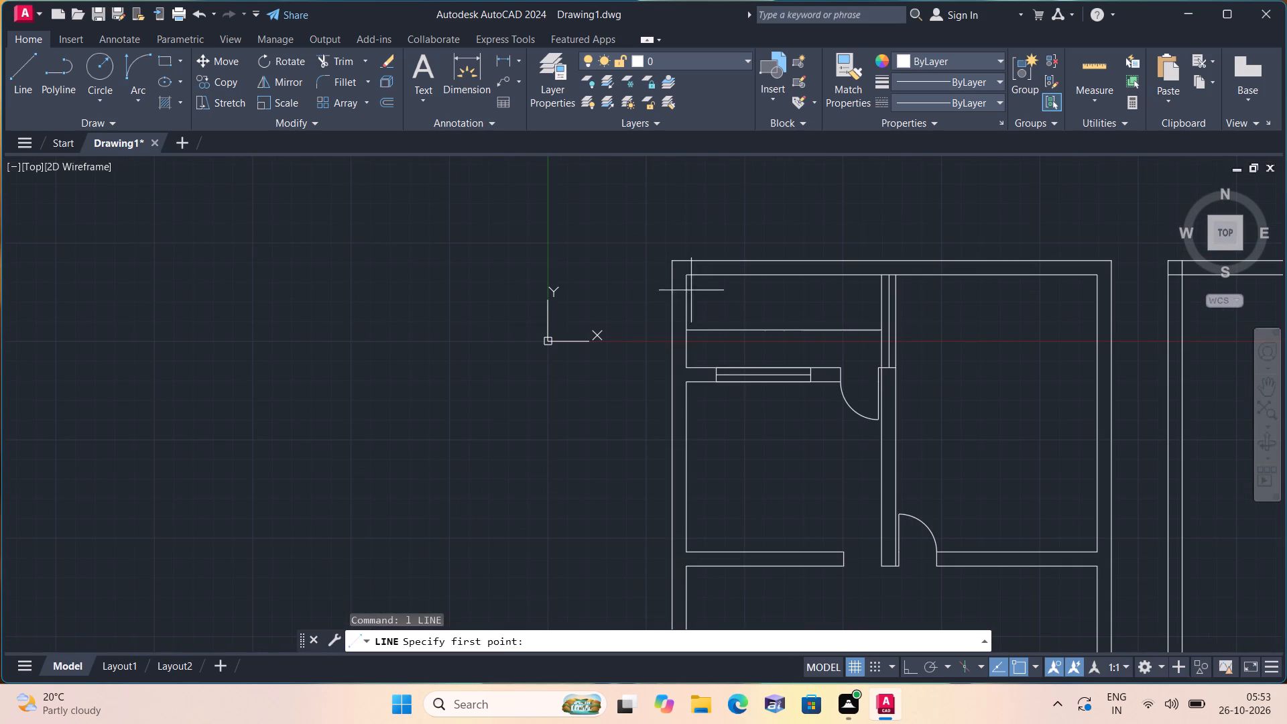
left_click(686, 276)
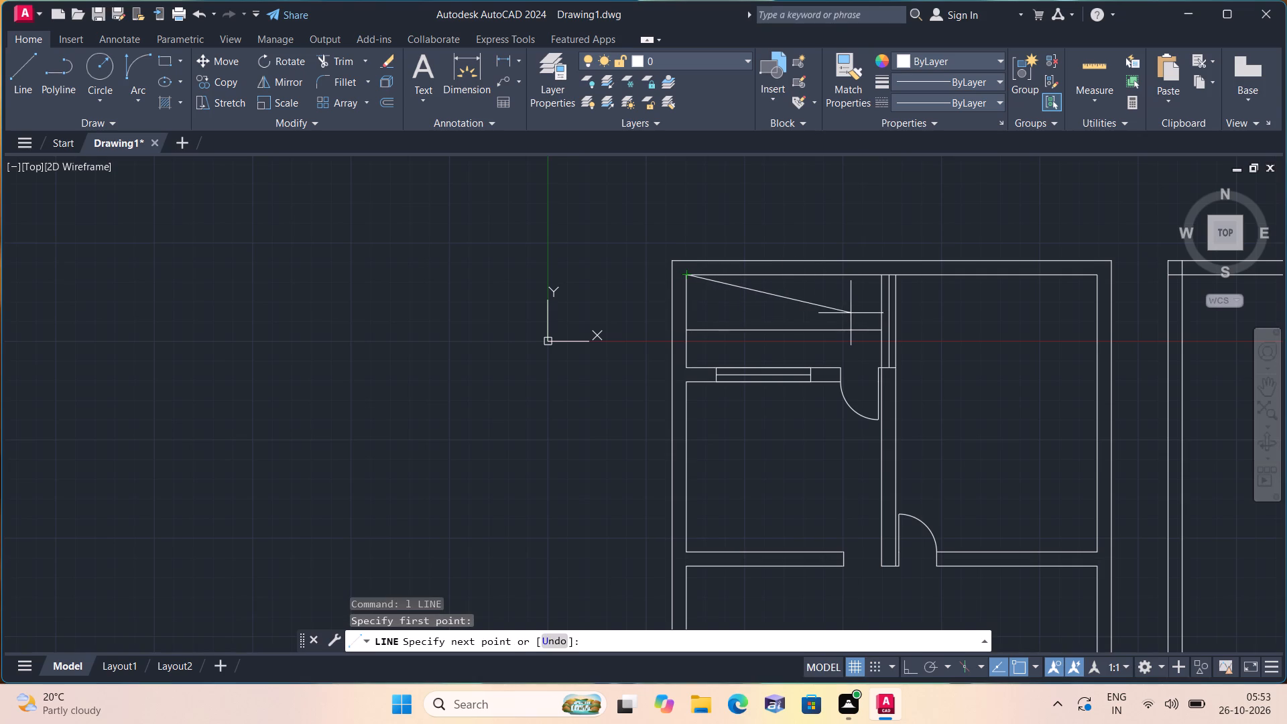
left_click(882, 333)
key("space")
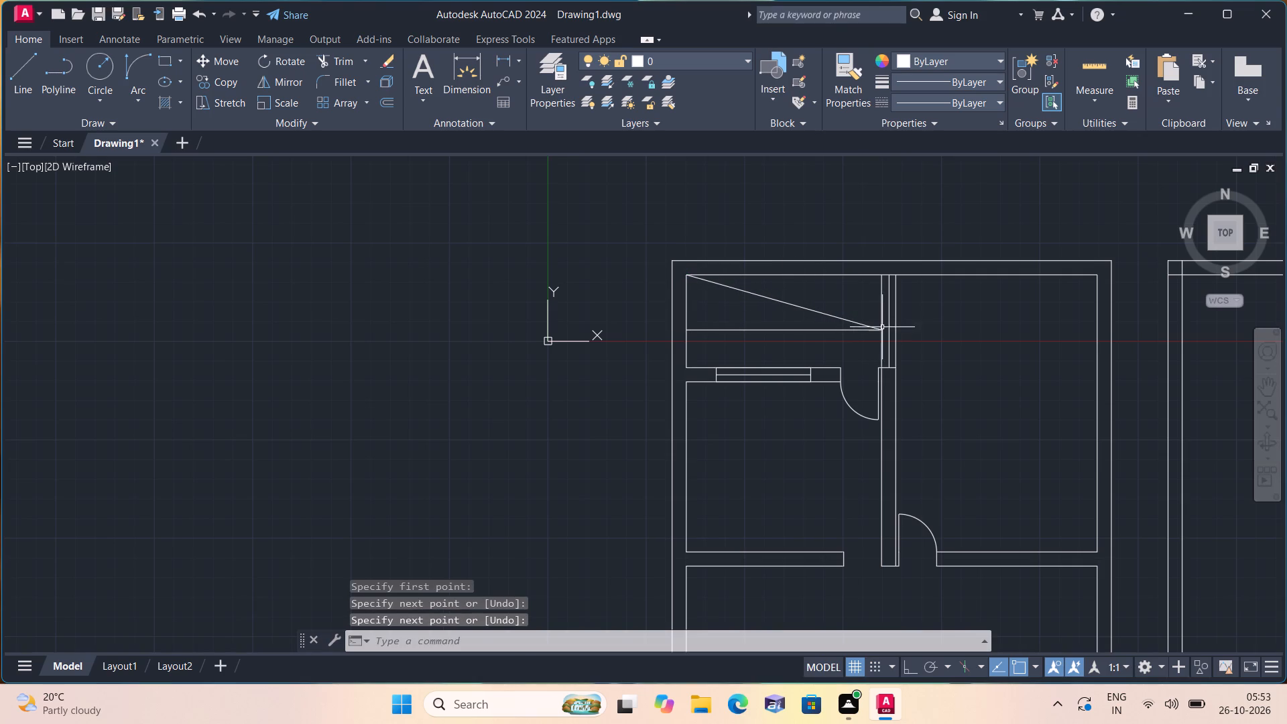
key("space")
left_click(876, 276)
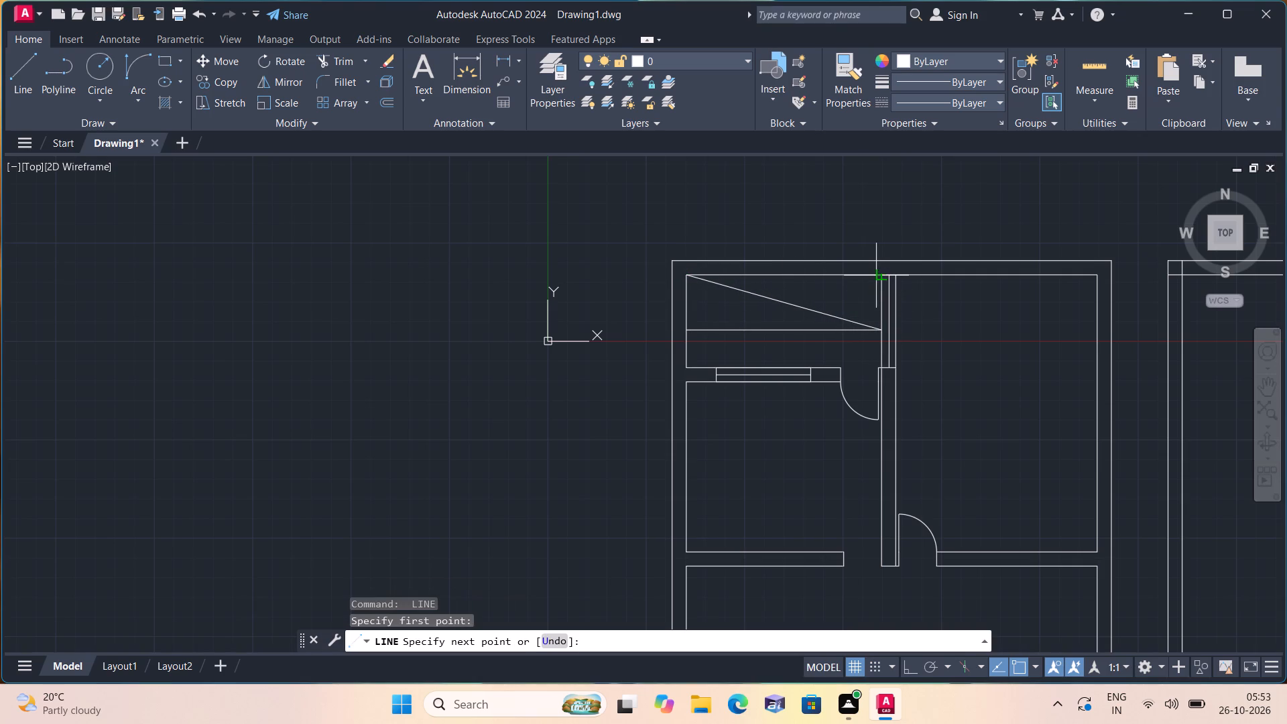
left_click(688, 330)
key("space")
Open the recent drawing beds_plan.dwg and copy its double bed with the patterned rug together with the small oval fixture.
scroll(514, 332, "down", 1)
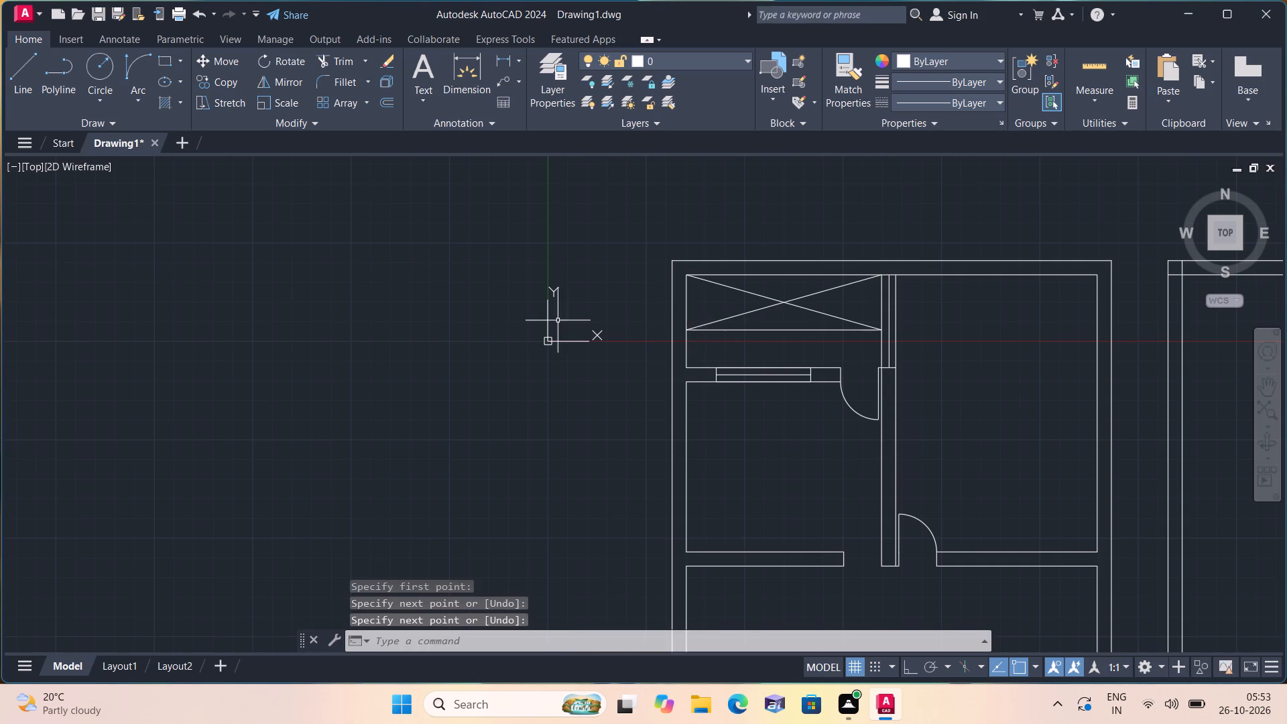
left_click(27, 3)
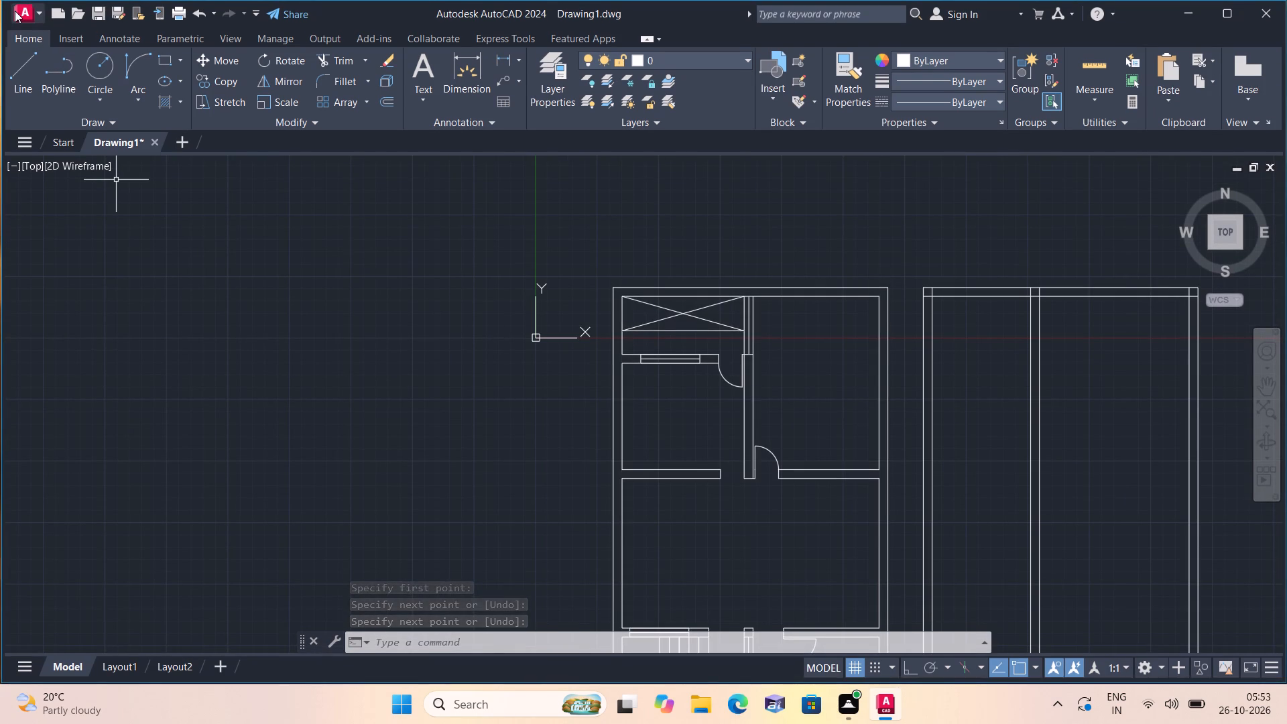
left_click(23, 11)
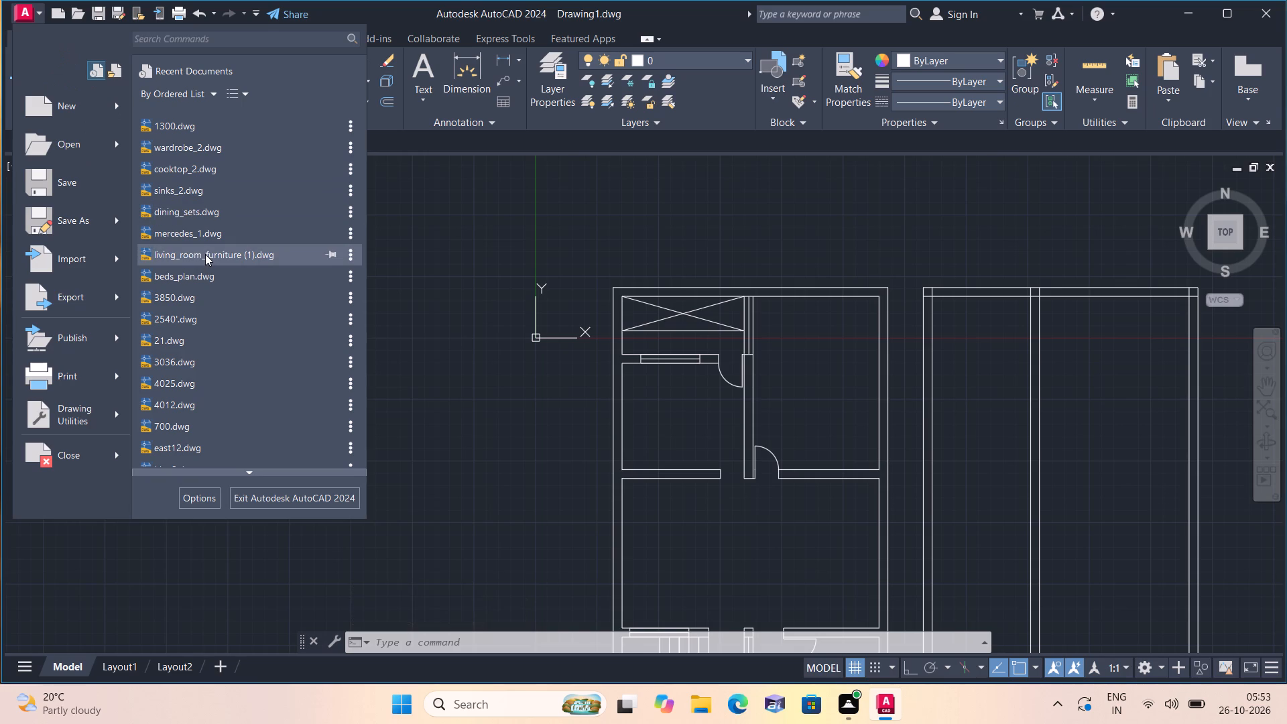
left_click(198, 269)
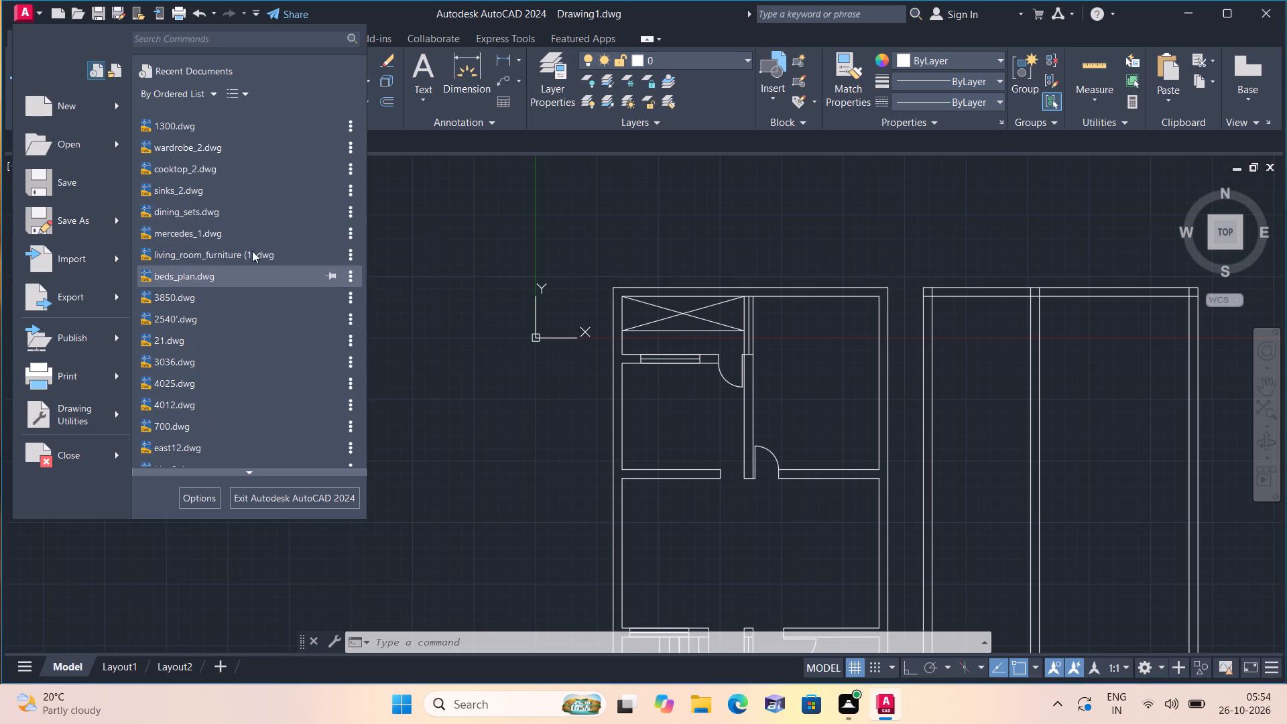
scroll(731, 273, "down", 2)
left_click(729, 293)
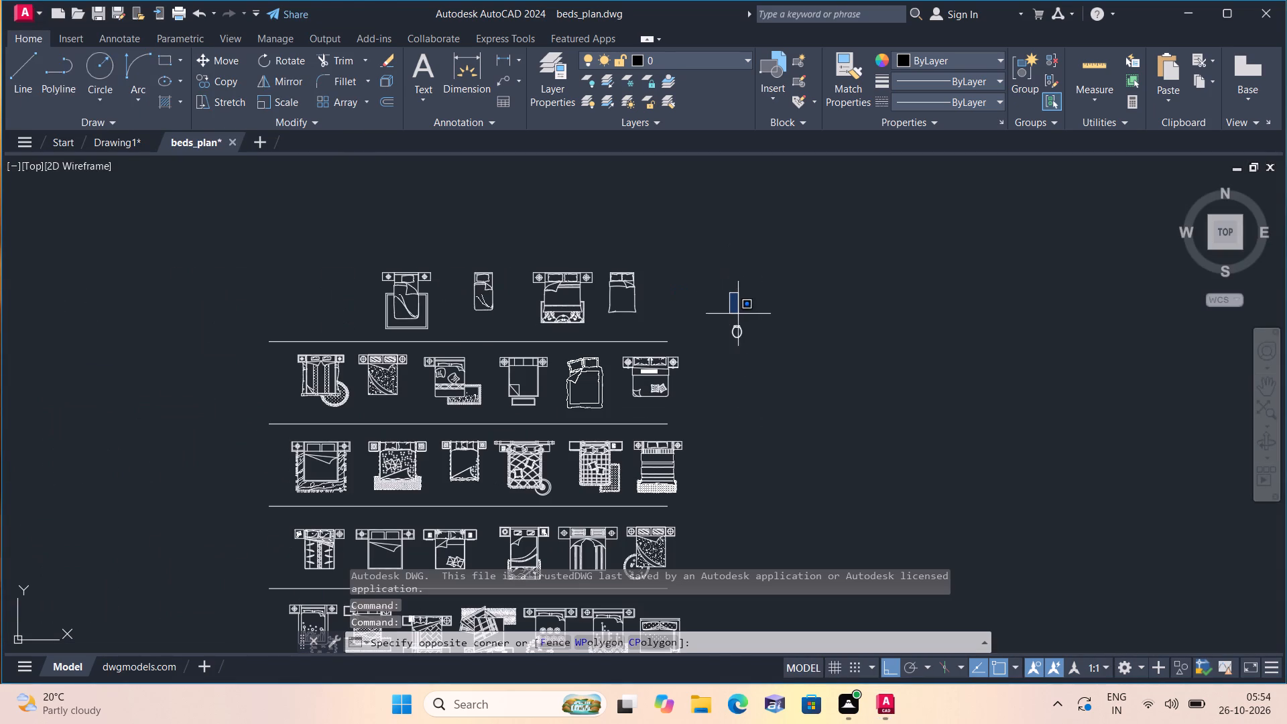
left_click(778, 383)
scroll(601, 315, "up", 1)
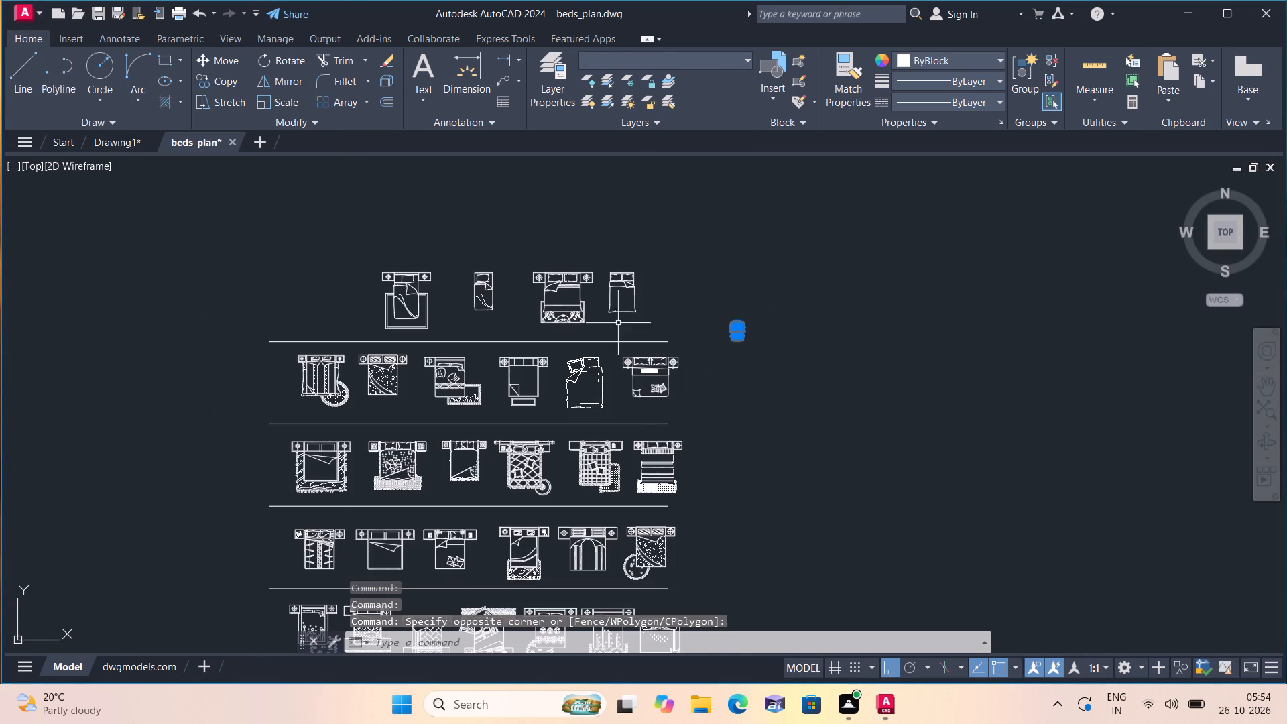
scroll(596, 313, "up", 1)
left_click_drag(587, 348, 579, 339)
left_click(383, 184)
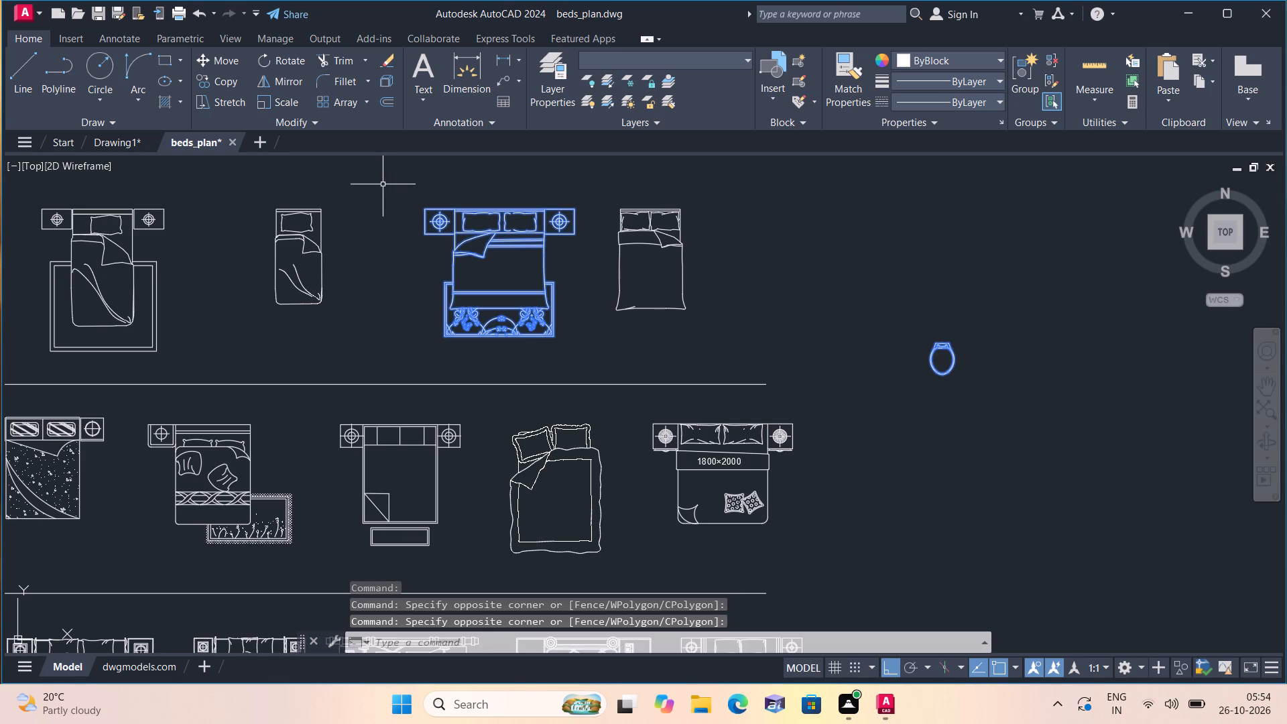
key("ctrl+c")
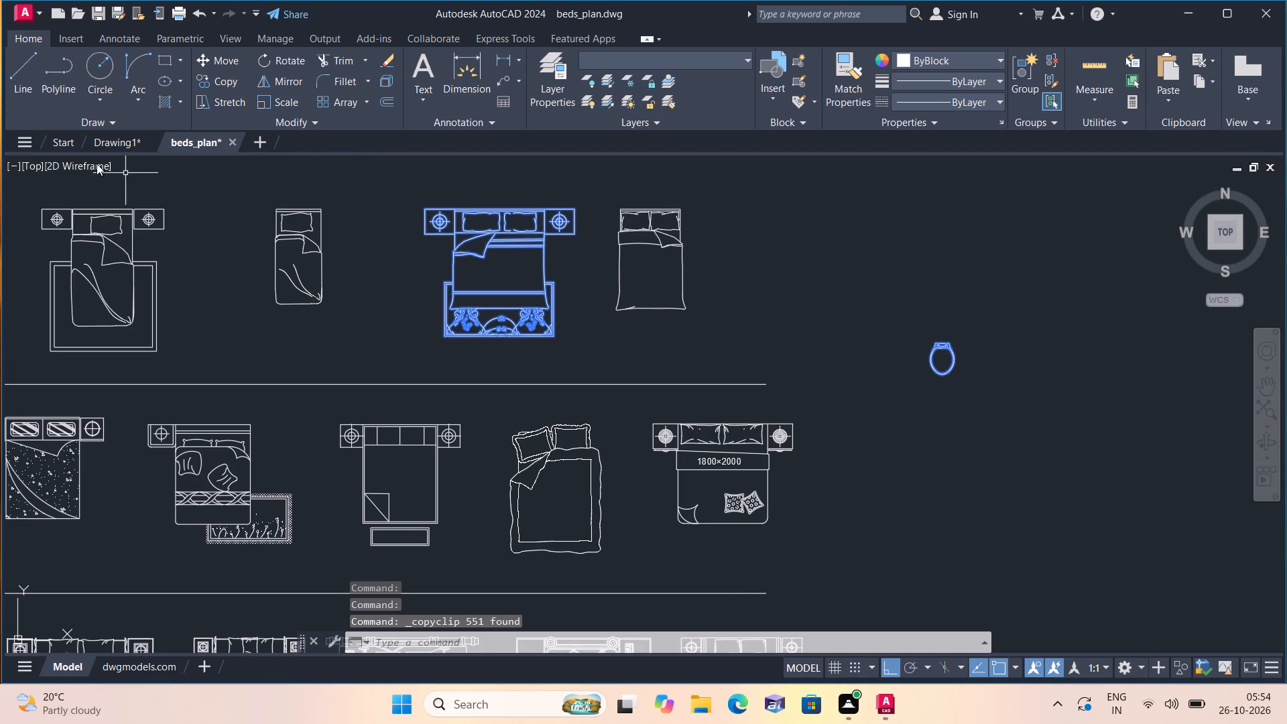
Paste the copied bed and oval fixture into Drawing1, in the empty space above and right of the floor plan.
left_click(120, 139)
key("ctrl+v")
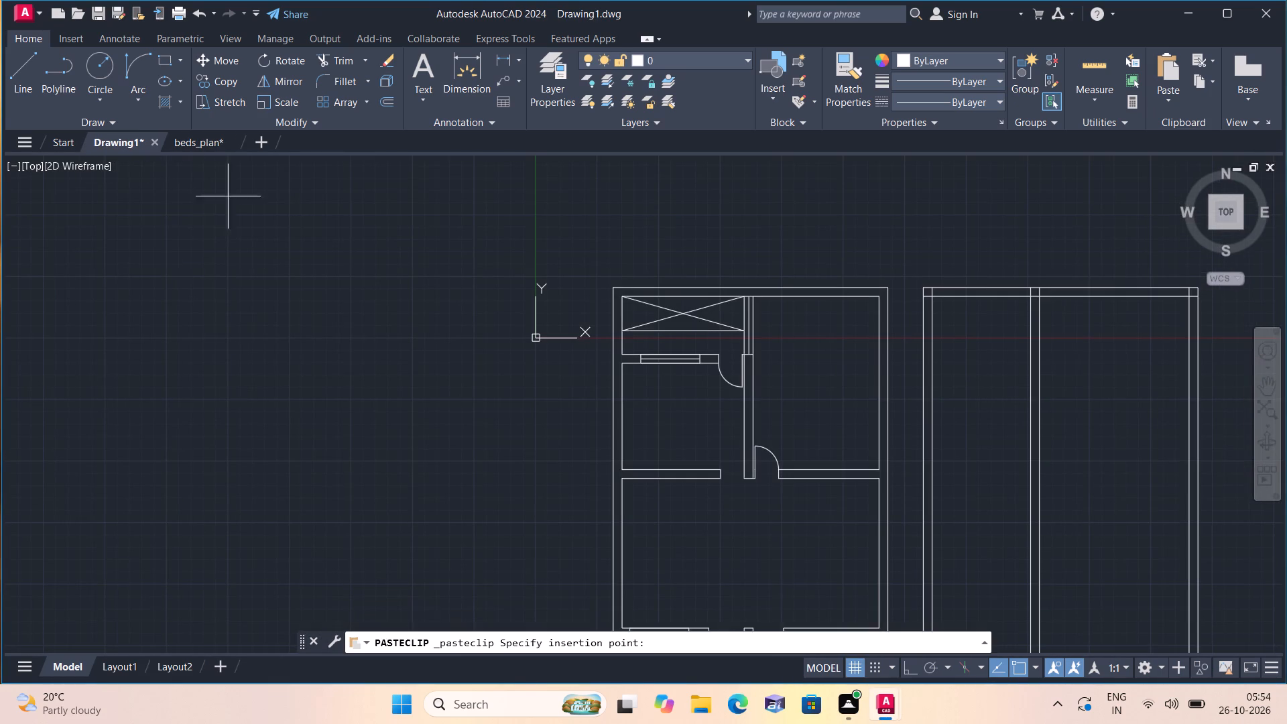
scroll(255, 225, "down", 3, "ctrl")
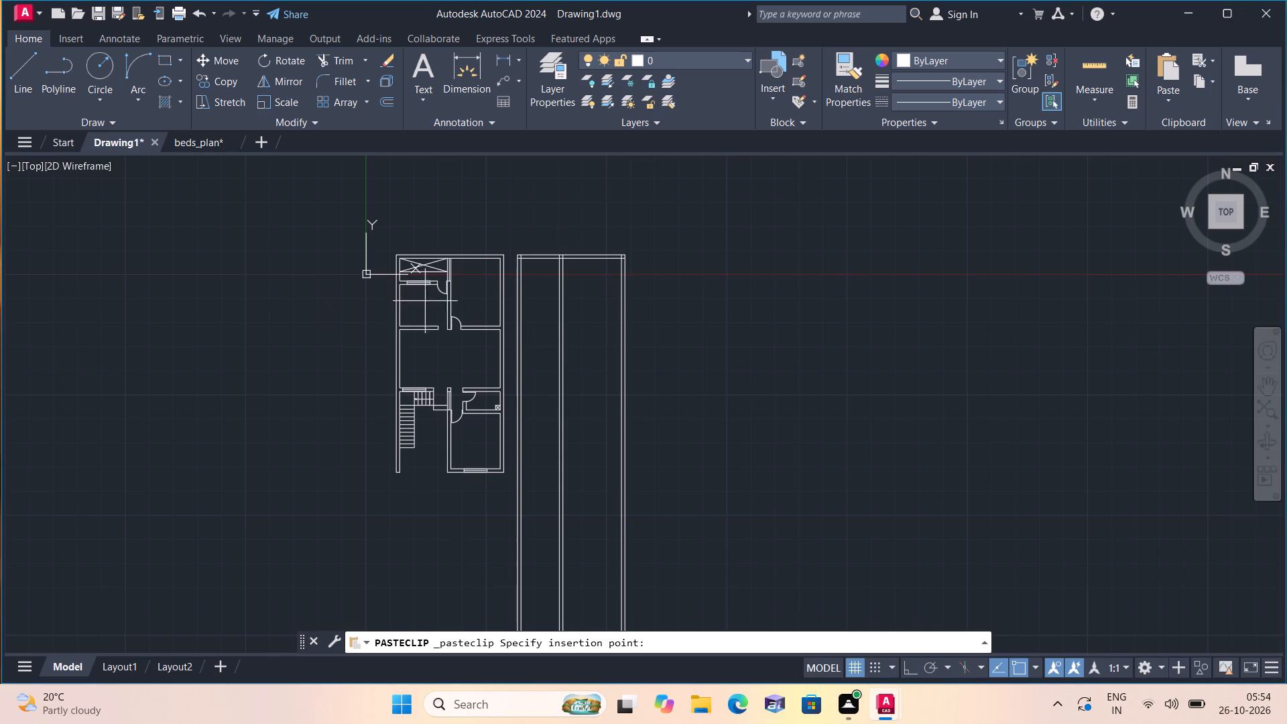
scroll(656, 308, "down", 3)
left_click(688, 321)
scroll(693, 319, "down", 5)
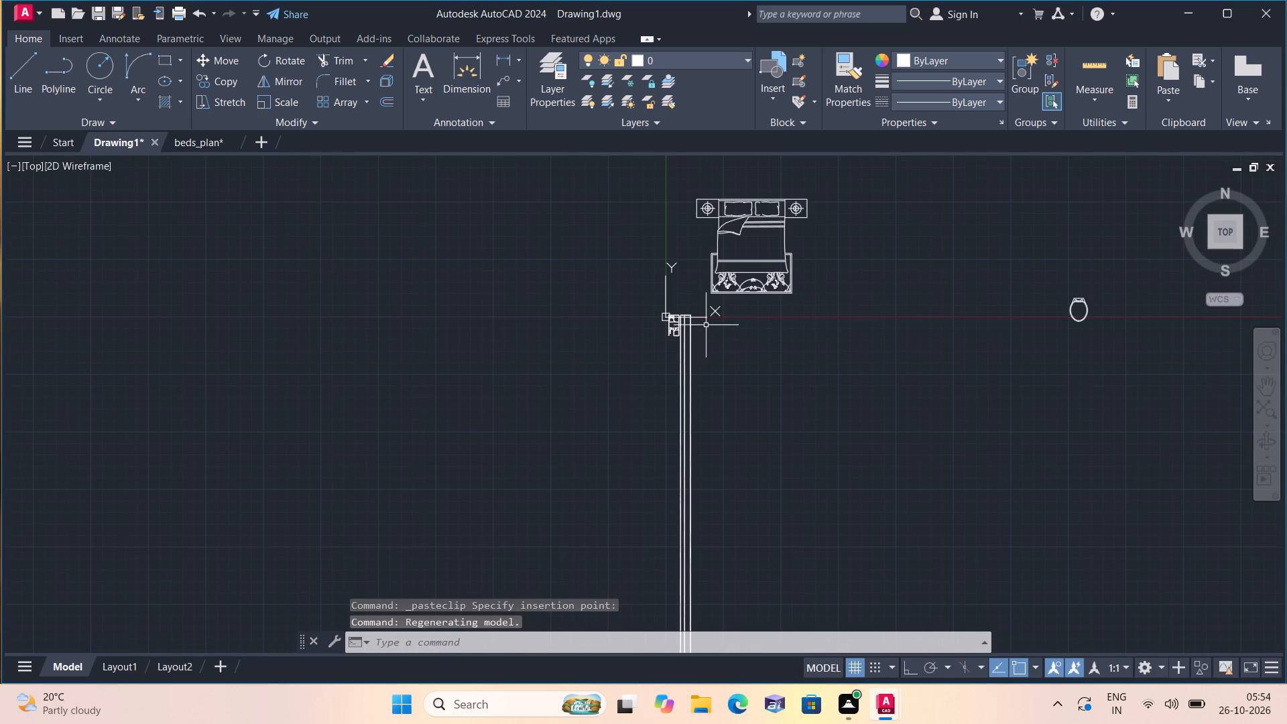
scroll(522, 255, "up", 2)
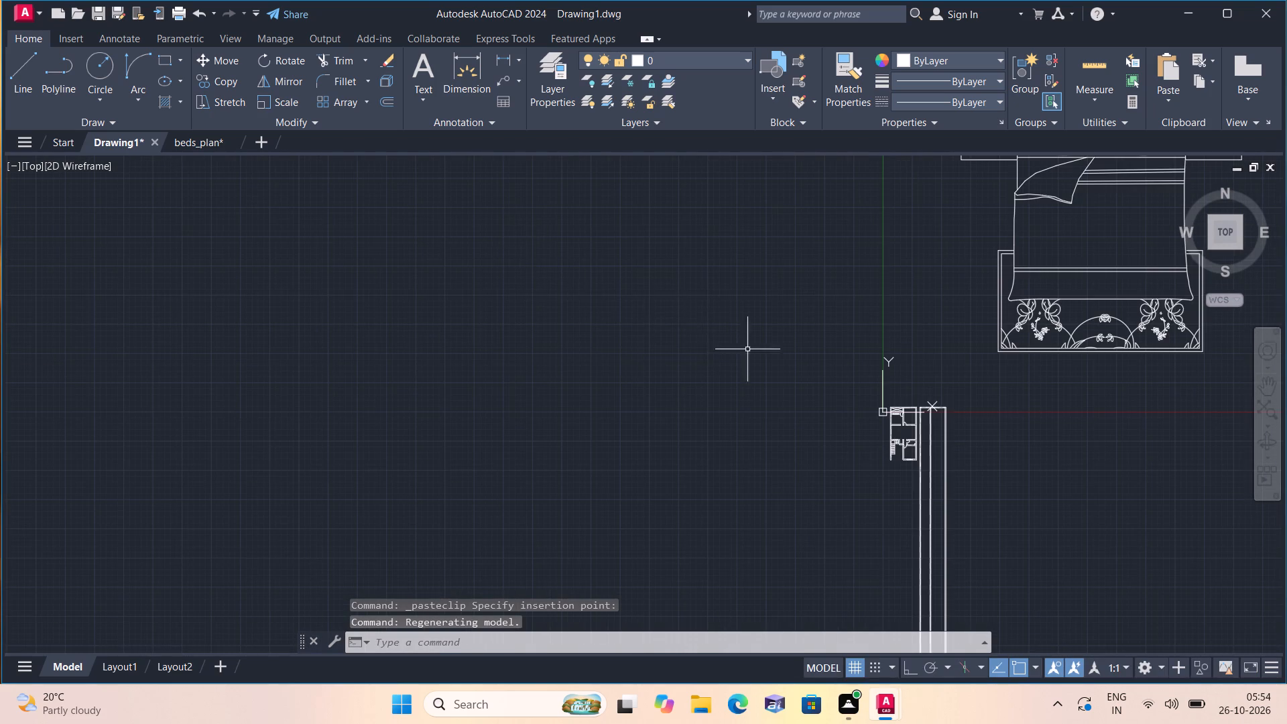
scroll(754, 353, "up", 3)
middle_click_drag(754, 353, 479, 298)
scroll(488, 309, "down", 1)
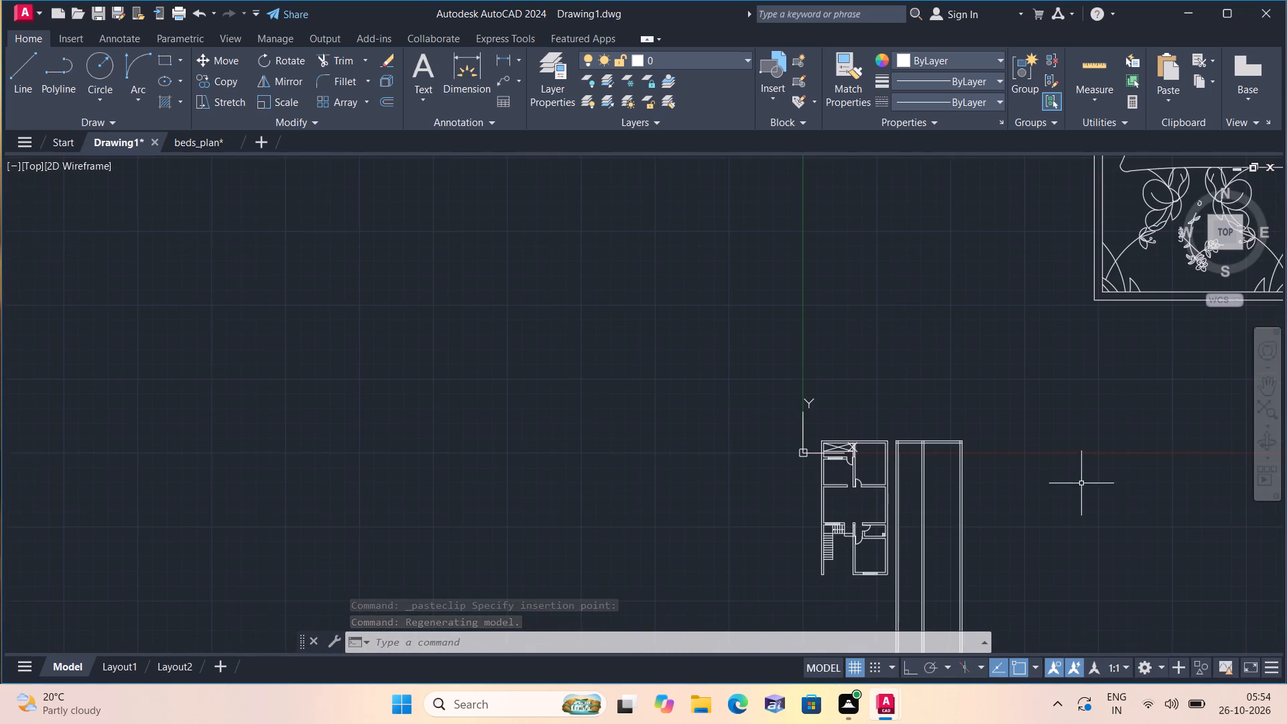
middle_click_drag(1071, 475, 894, 422)
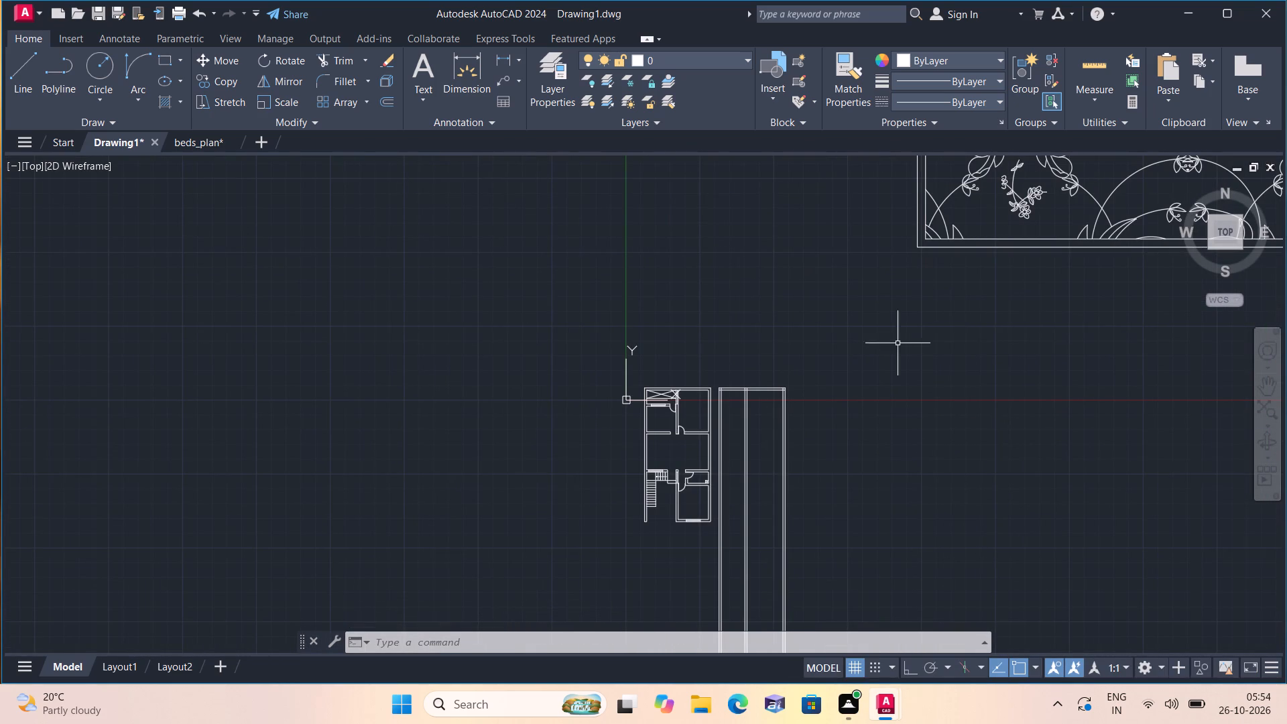
Open the recent drawing mercedes_1.dwg and copy the top view of the car.
left_click(22, 12)
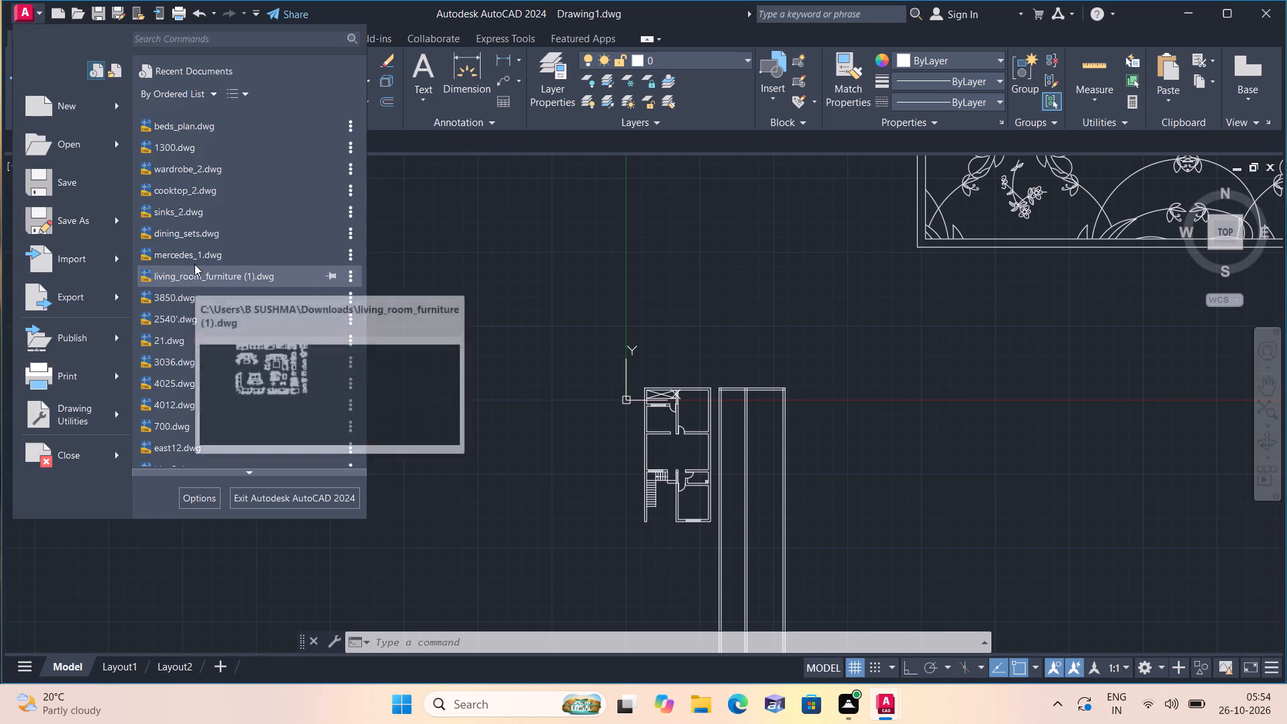
left_click(194, 256)
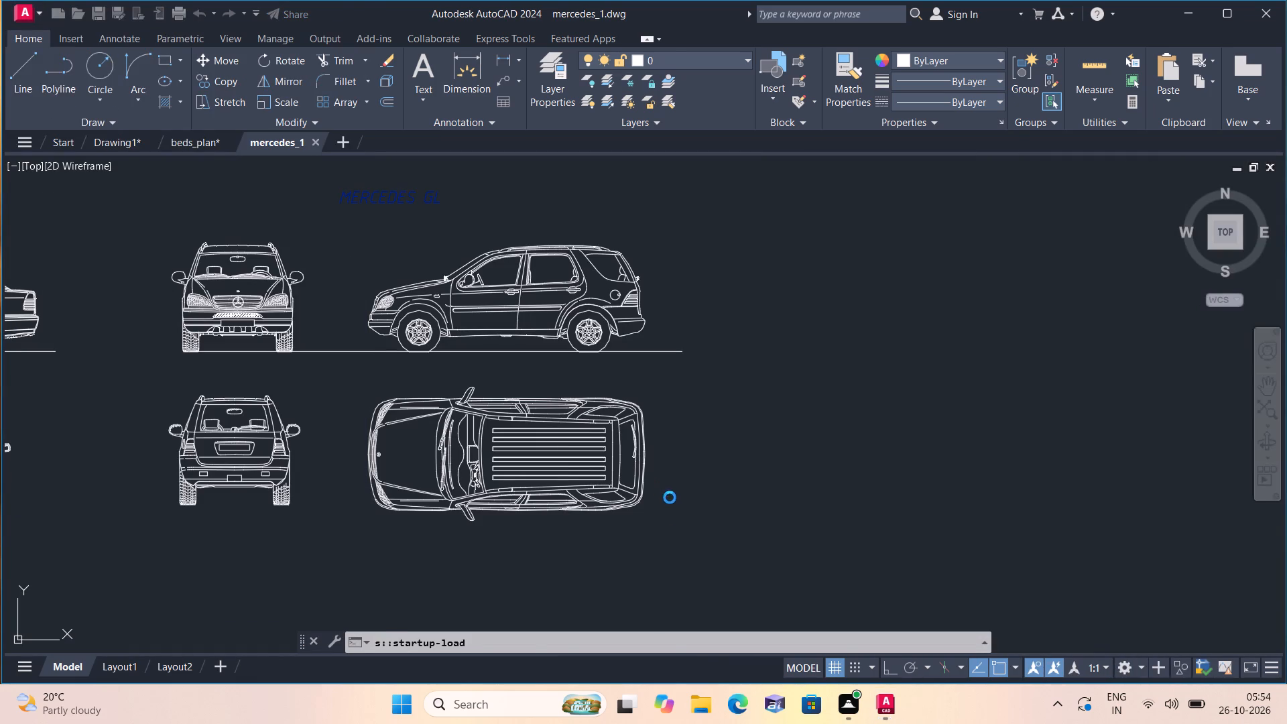
left_click(683, 543)
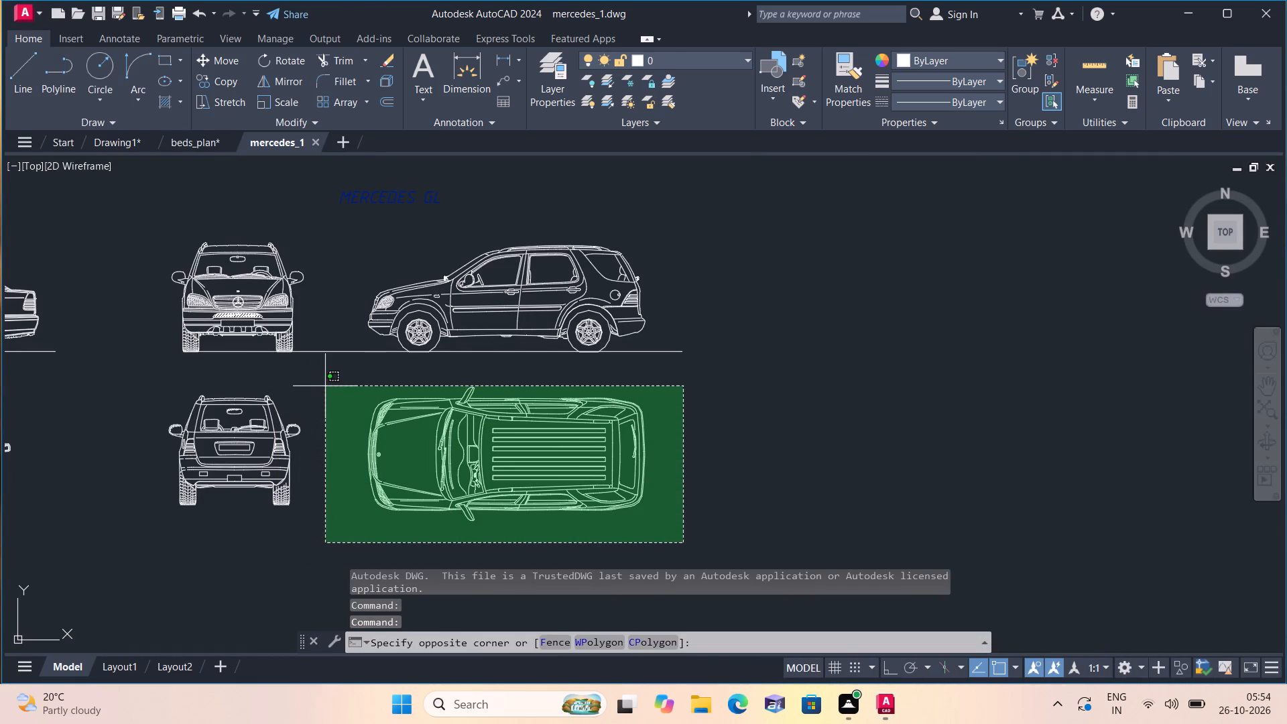
left_click(329, 379)
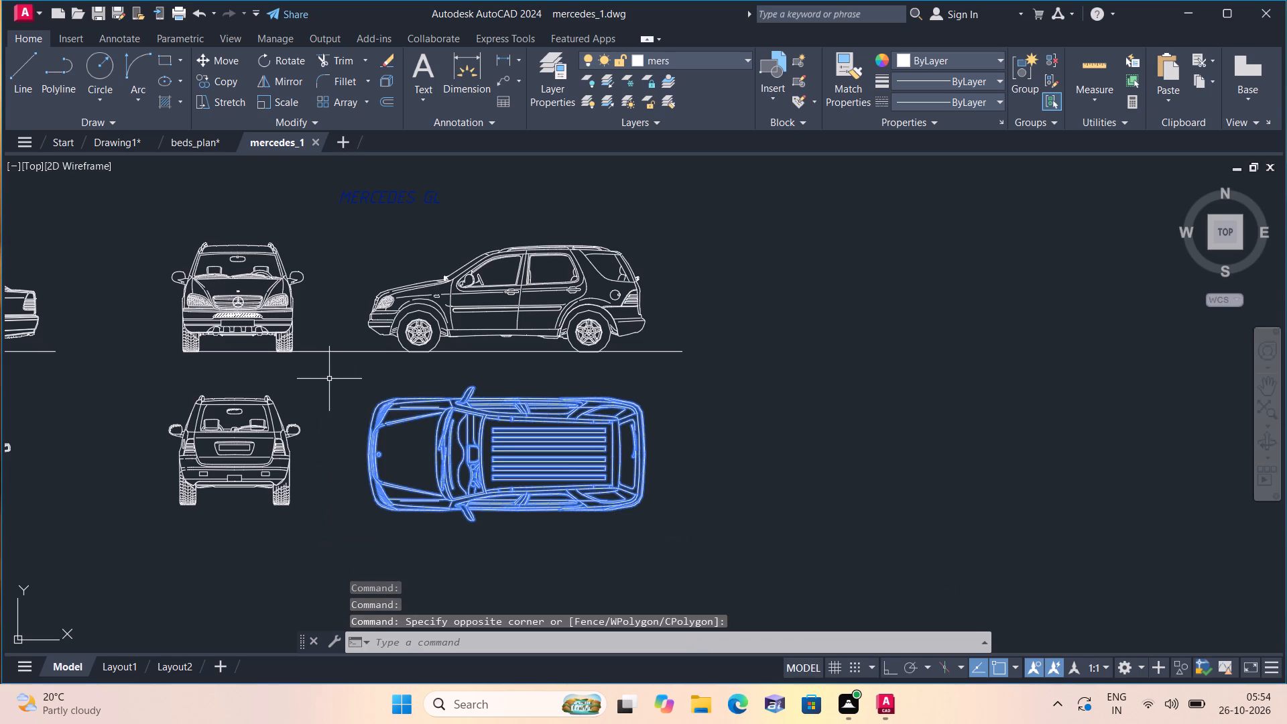
key("ctrl+c")
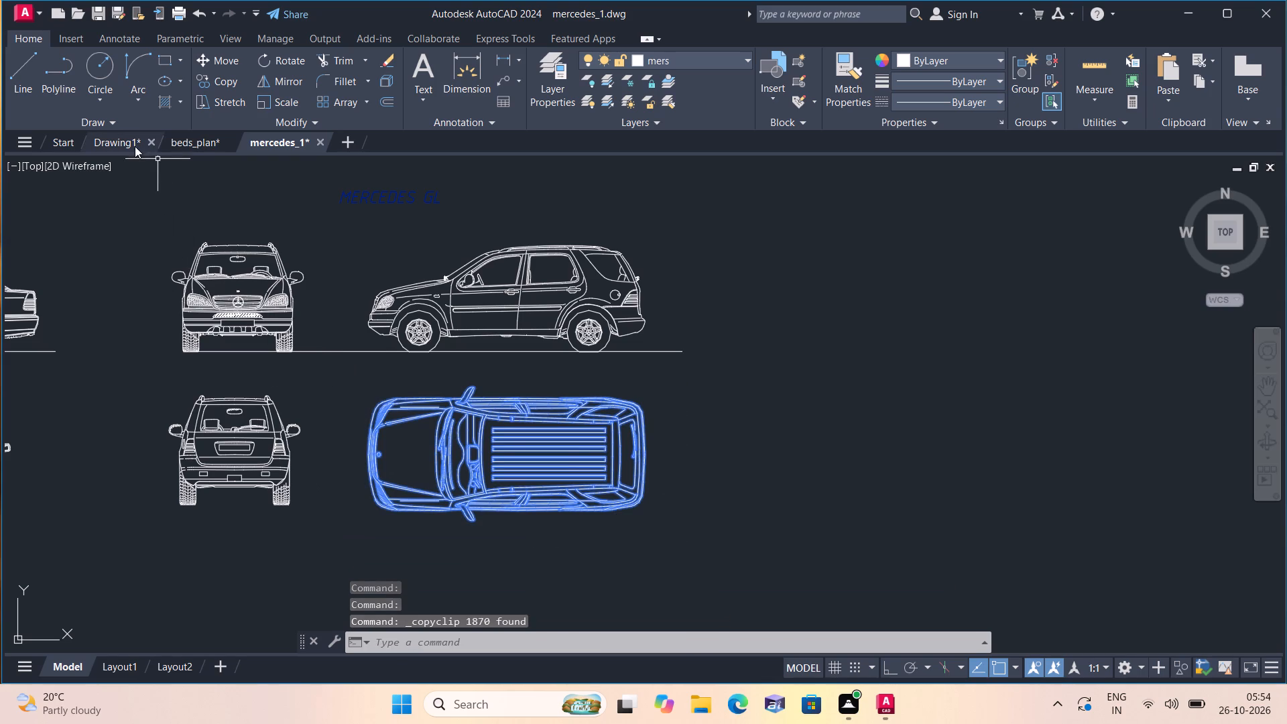
Paste the car's top view into Drawing1, in the empty space above the floor plan.
left_click(118, 139)
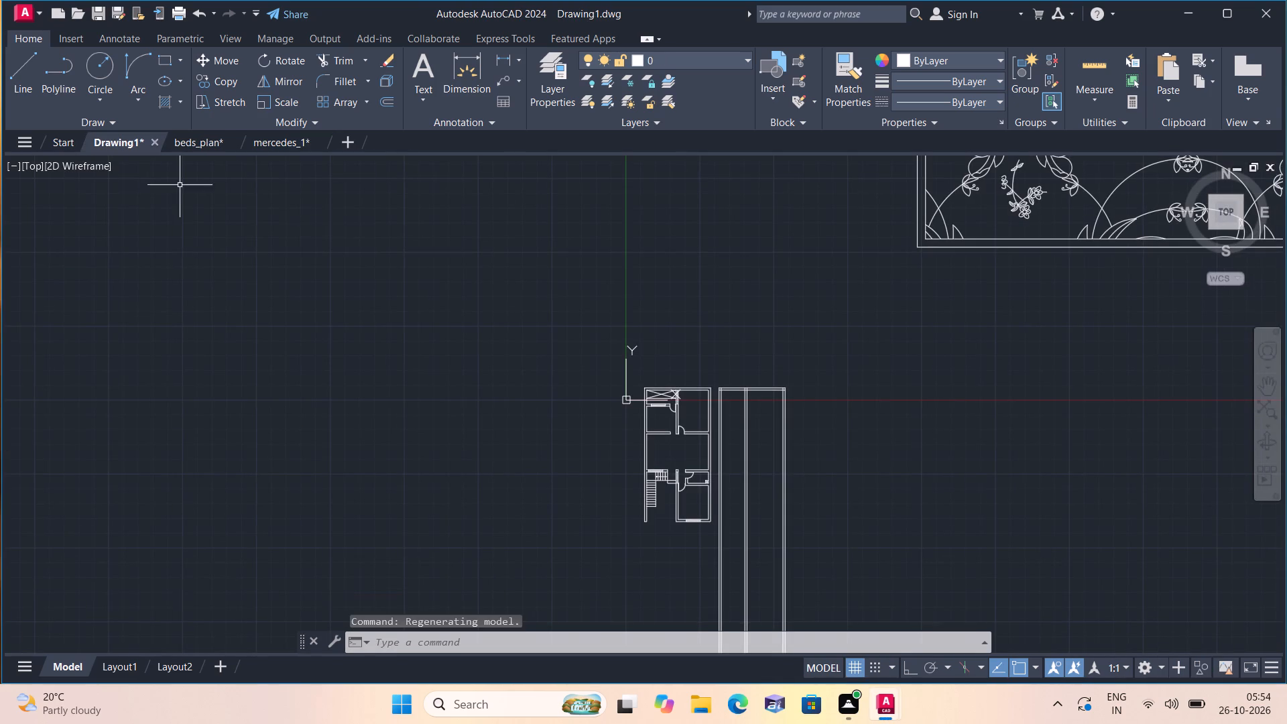
key("ctrl+v")
scroll(694, 286, "up", 3)
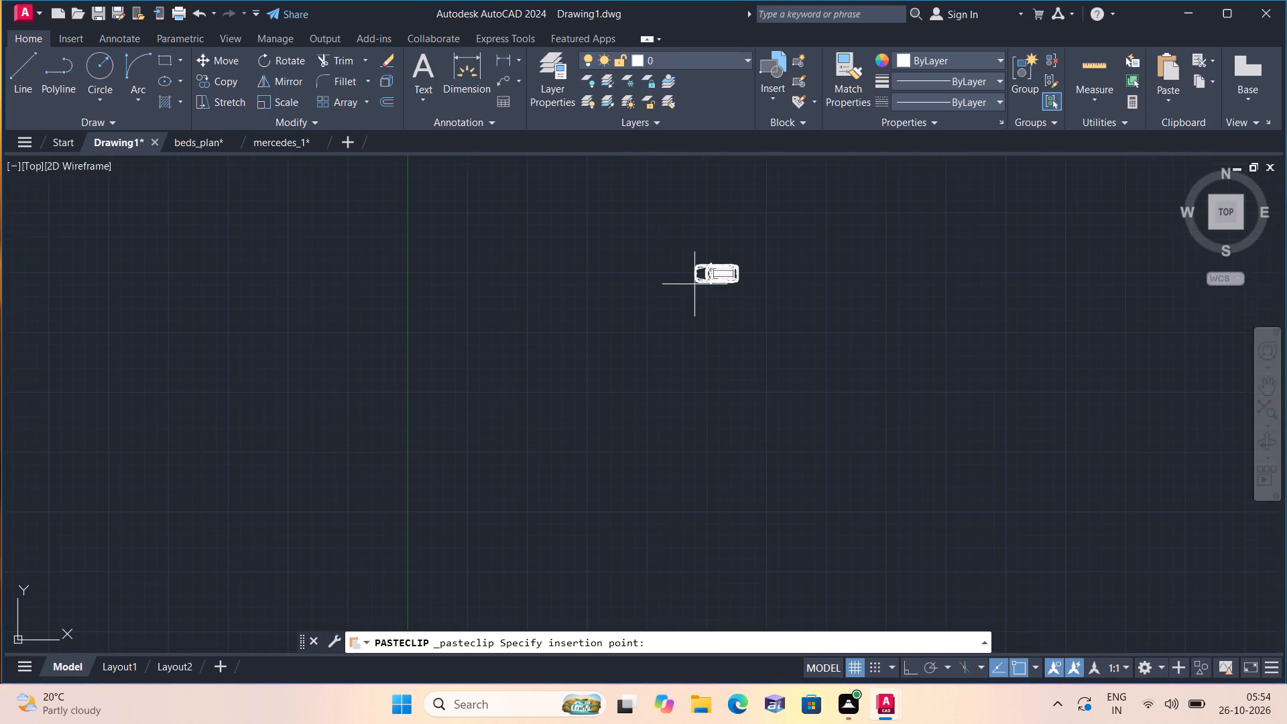
left_click(694, 284)
Enlarge the pasted car freehand with Scale, using the lower corner of its front end as the base point.
left_click(786, 309)
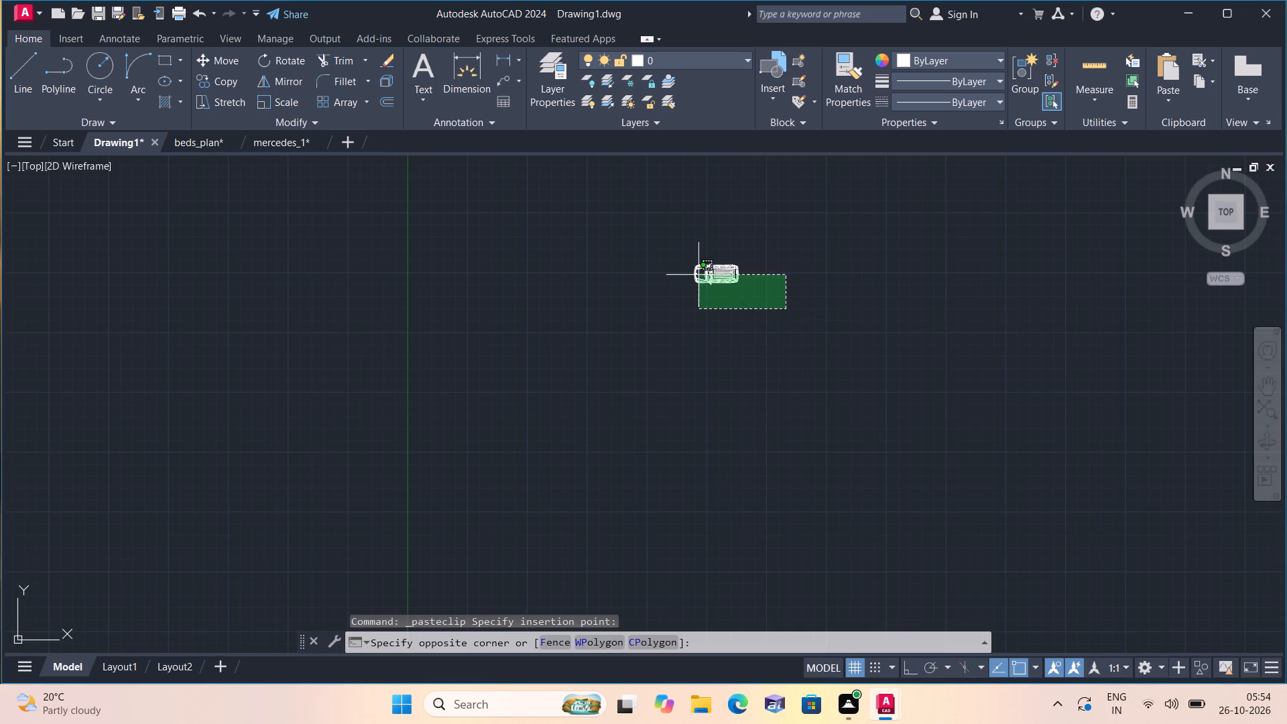
left_click(629, 219)
left_click(289, 94)
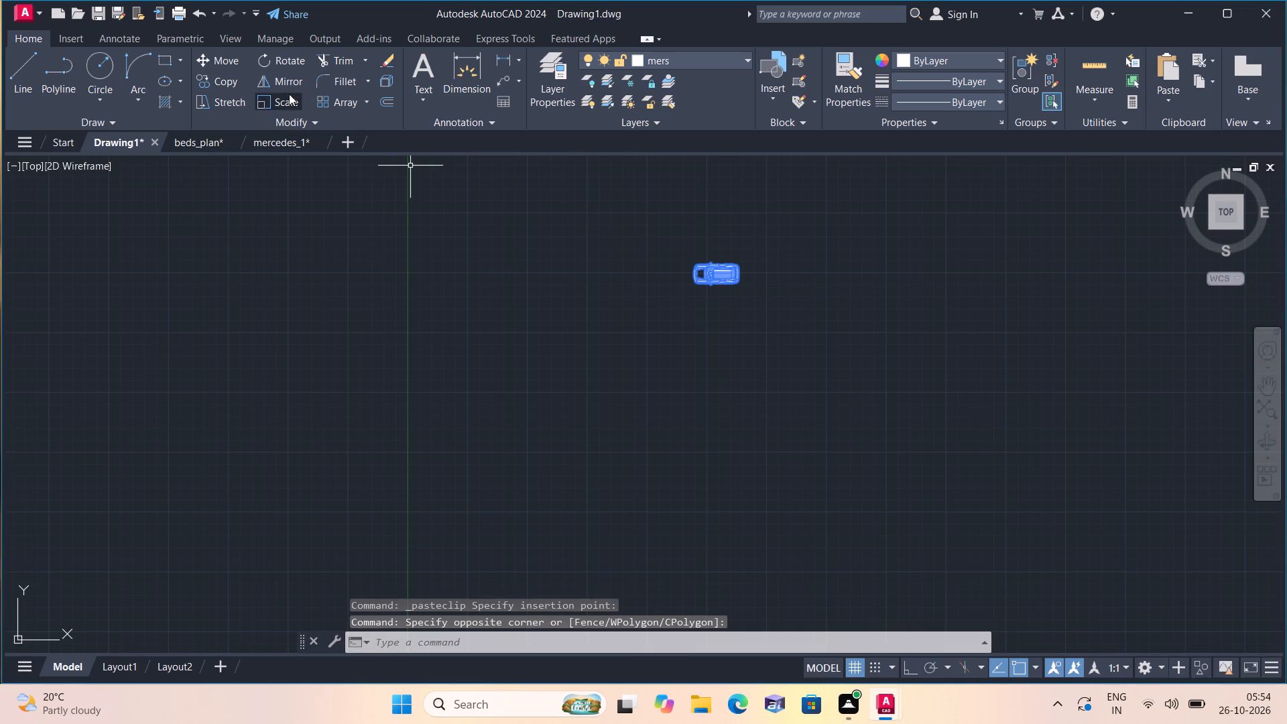
left_click(688, 290)
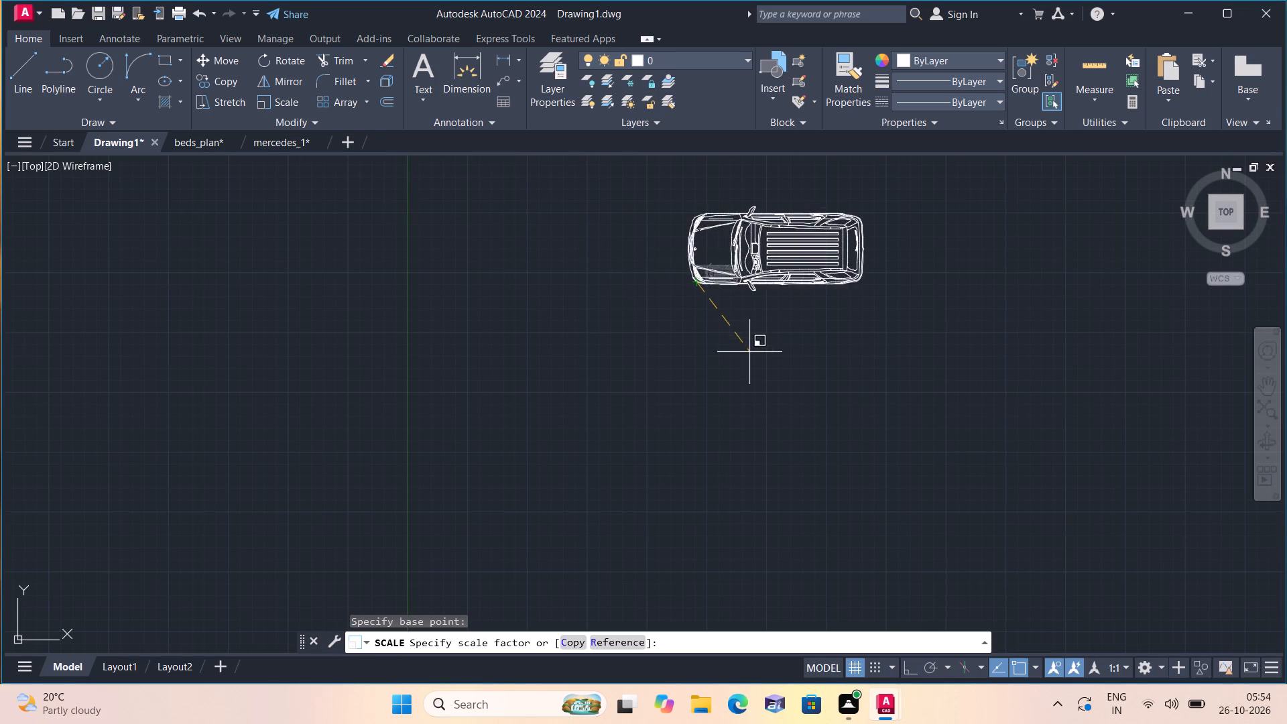
left_click(750, 353)
Rotate the car a quarter turn about a point inside it with Ortho on, so its front faces up.
scroll(751, 353, "down", 1)
left_click_drag(873, 371, 860, 338)
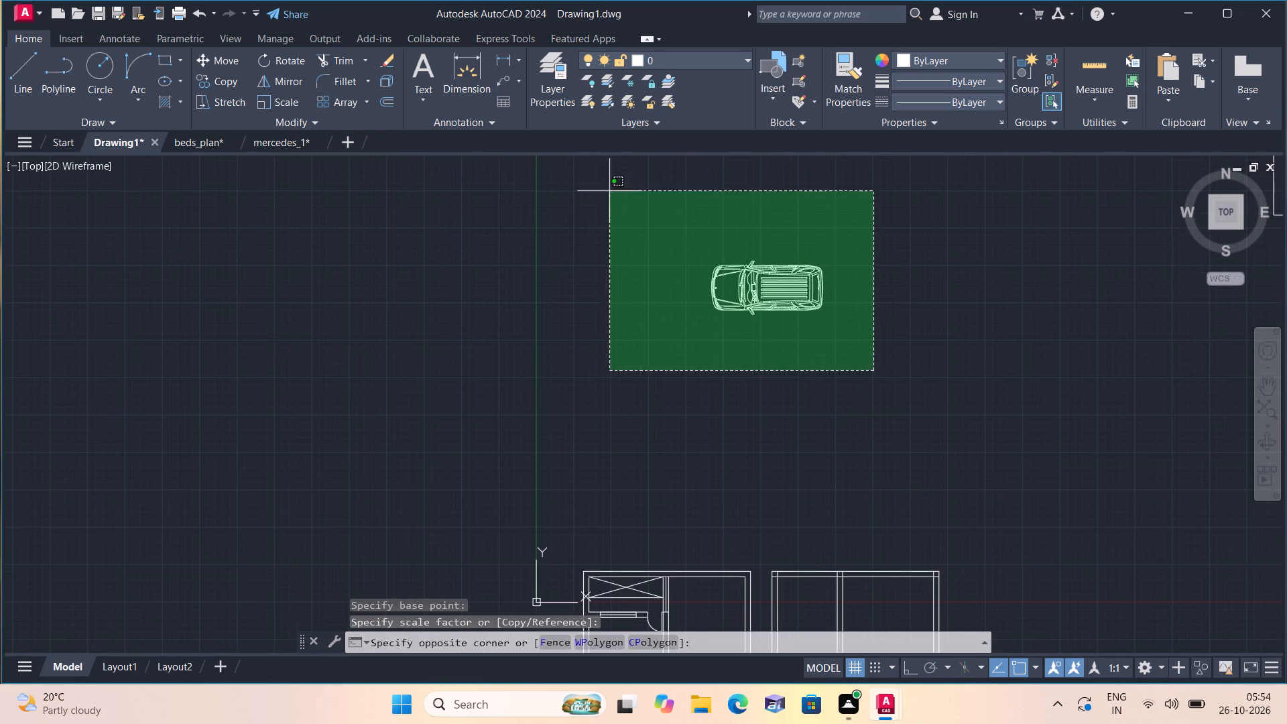
left_click(538, 221)
left_click(285, 55)
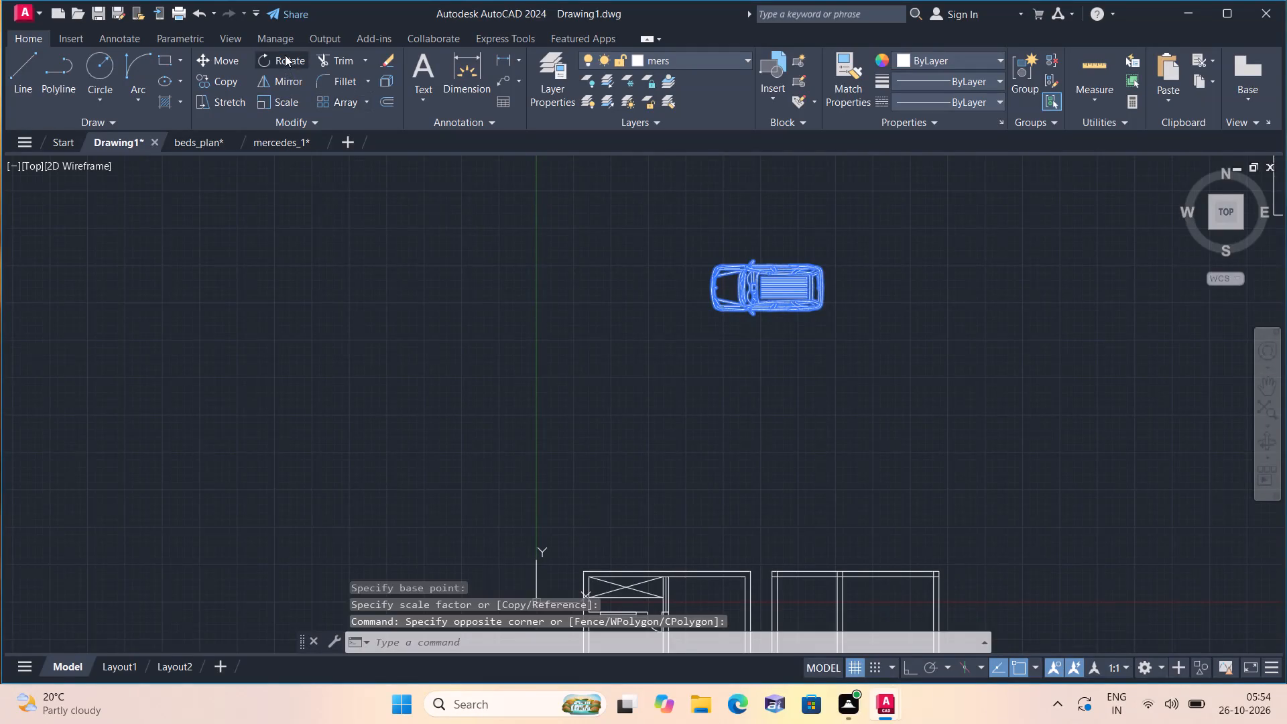
left_click(756, 288)
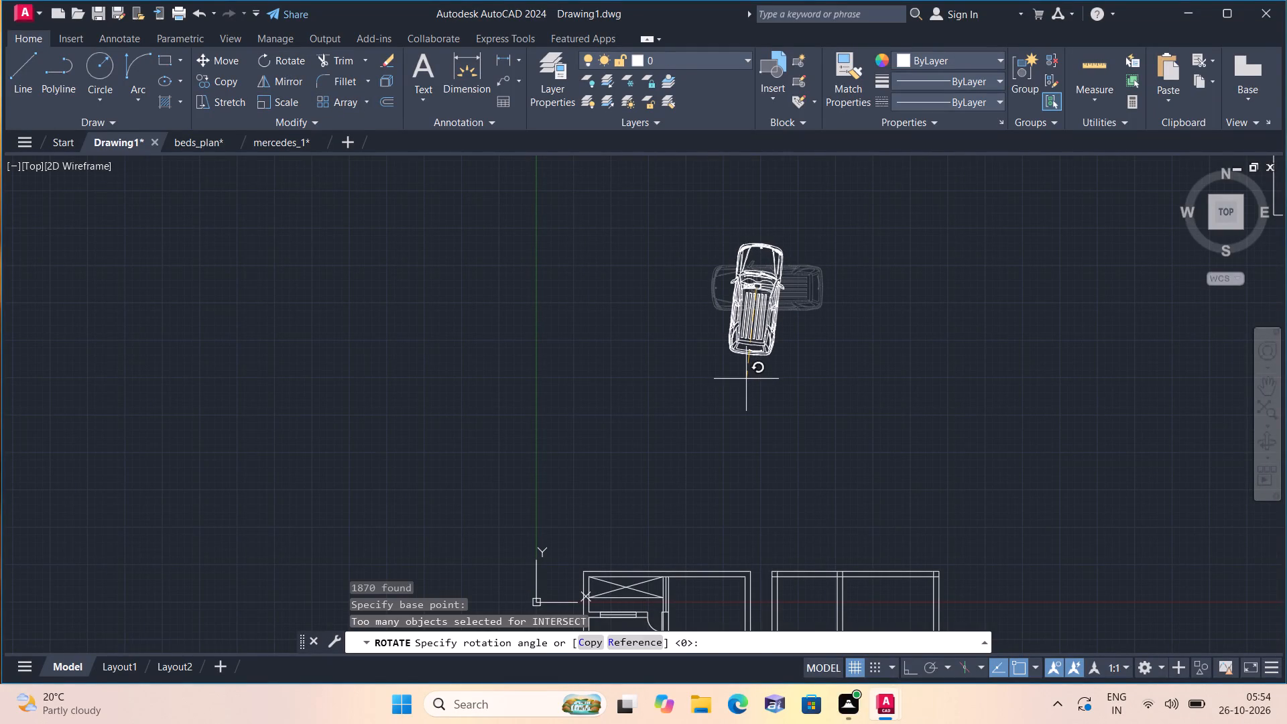
key("F8")
left_click(762, 381)
Open the recent drawing wardrobe_2.dwg and copy the rectangular wardrobe with leaf-shaped hangers at the start of the upper row.
scroll(861, 357, "down", 1)
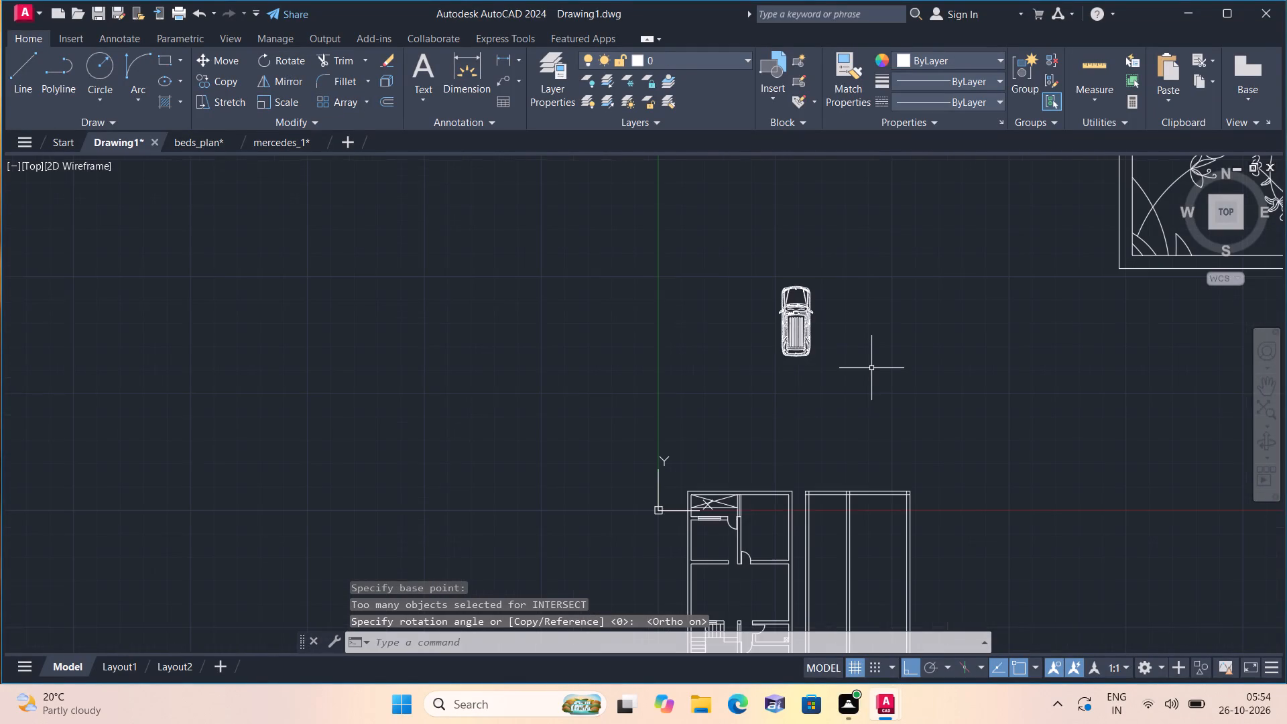
scroll(873, 370, "down", 1)
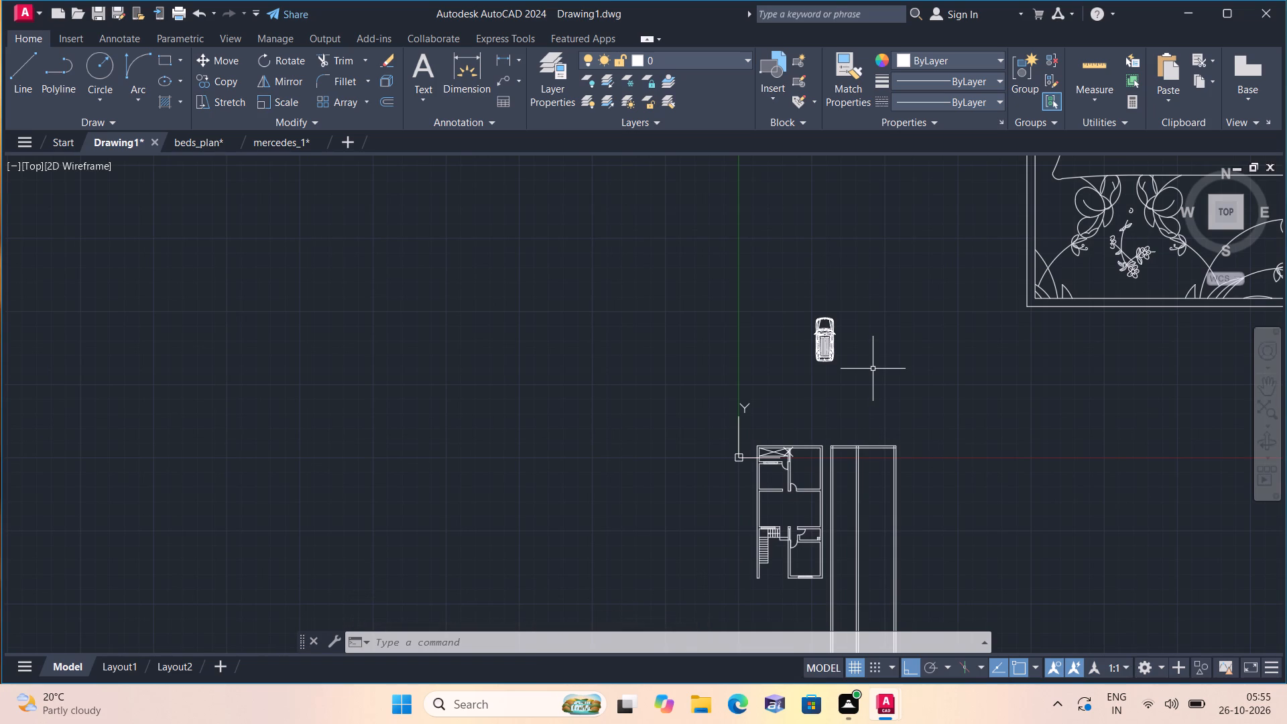
left_click(20, 12)
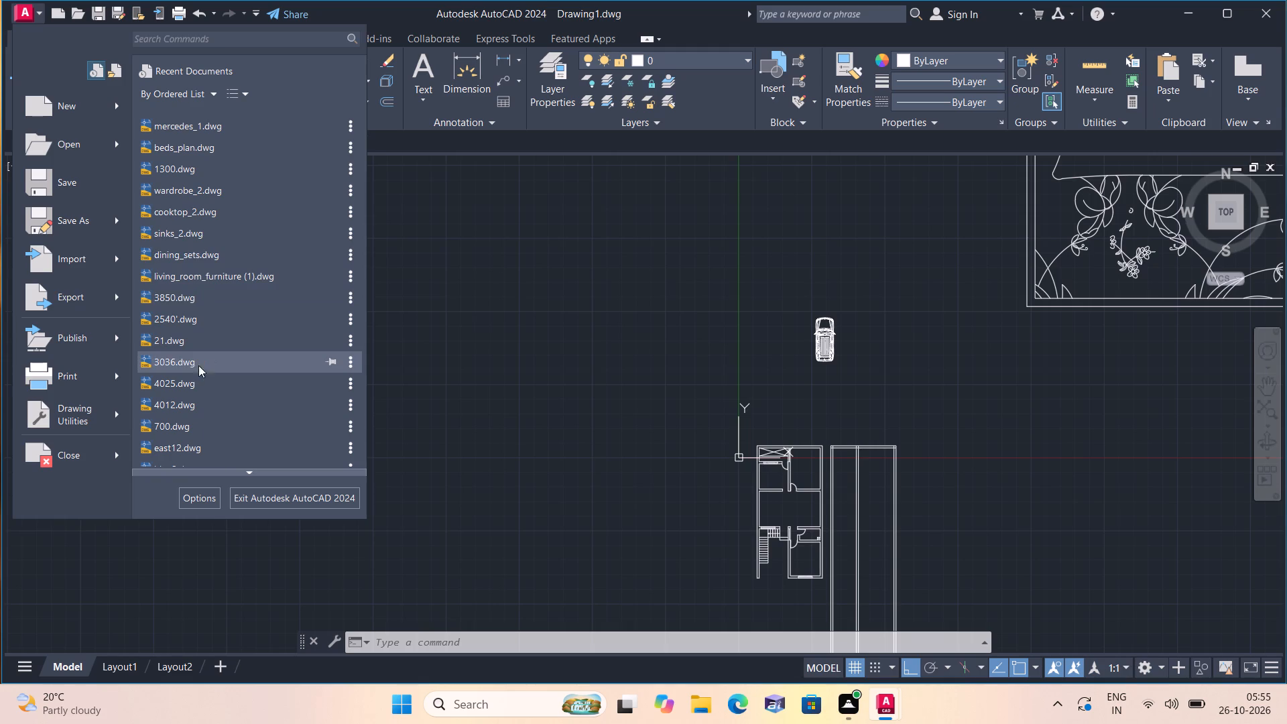
left_click(211, 187)
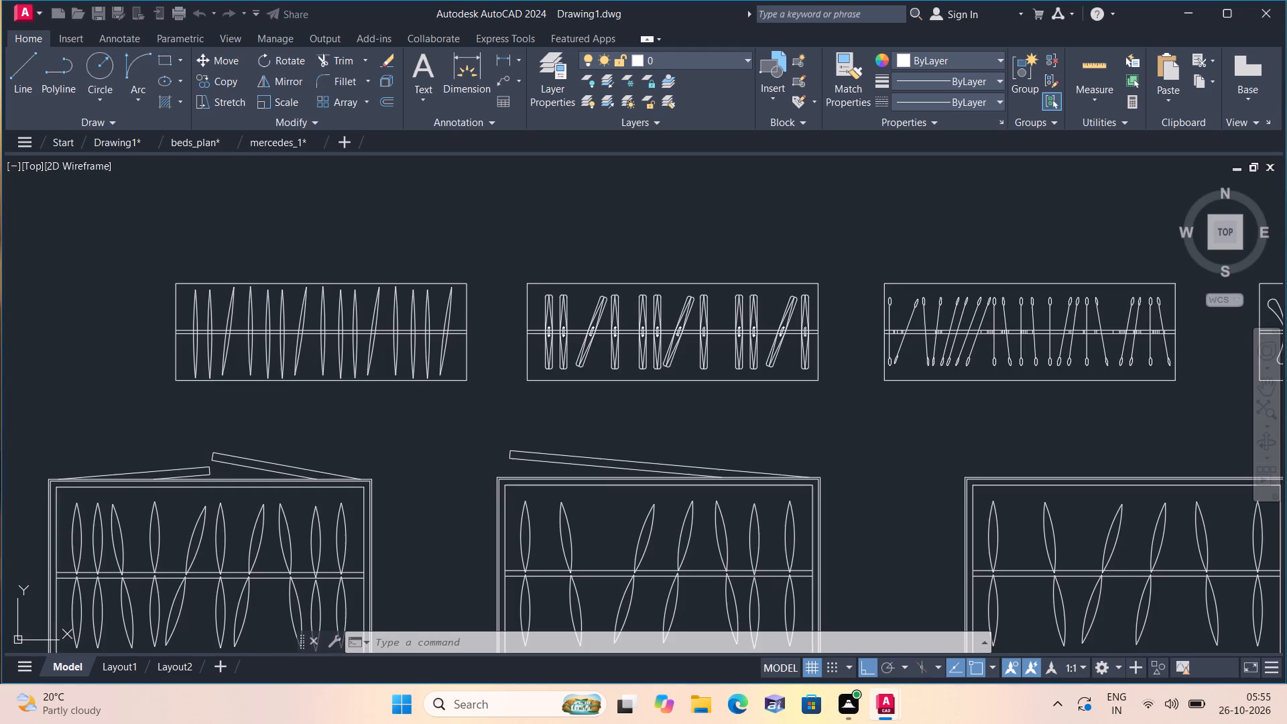
left_click(477, 396)
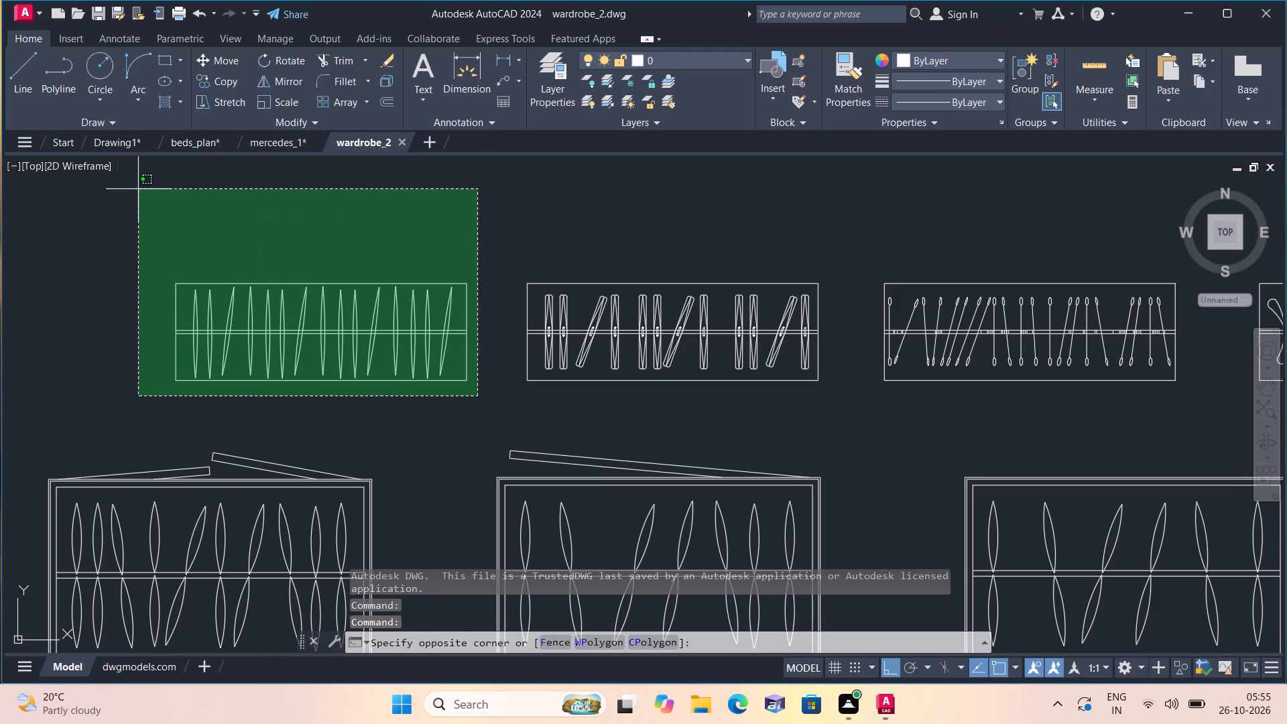
left_click(103, 213)
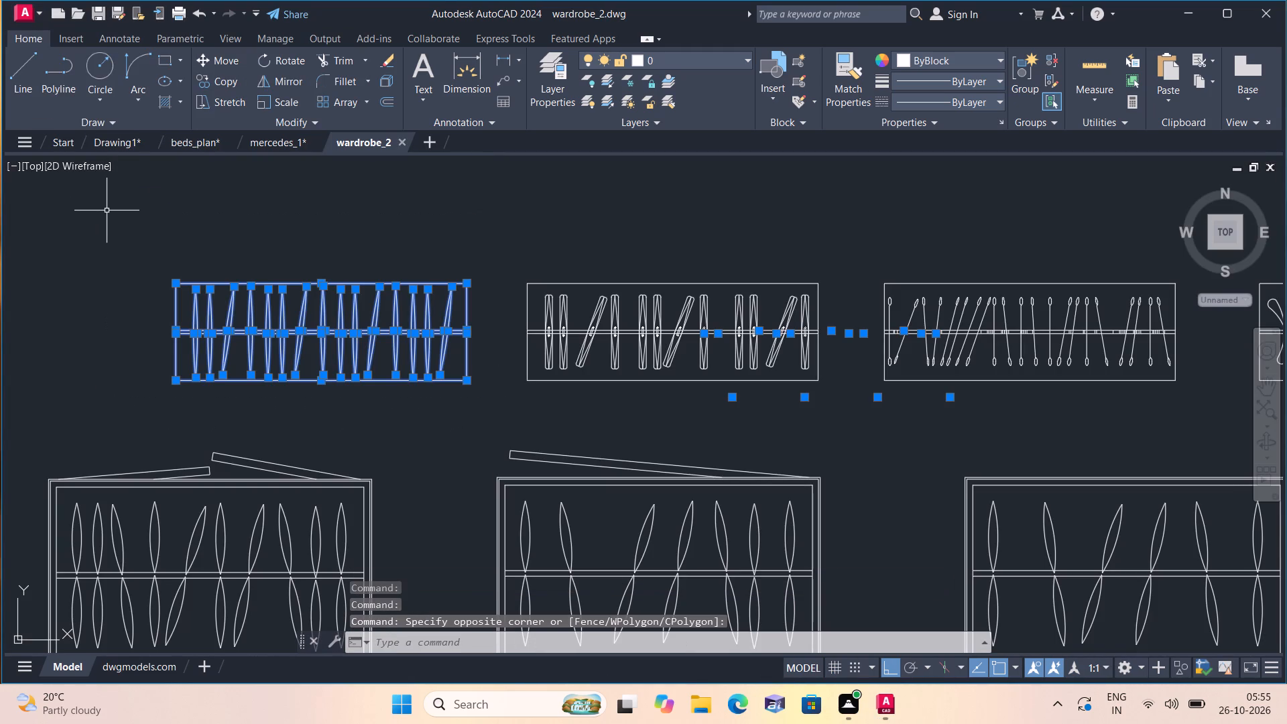
key("ctrl+c")
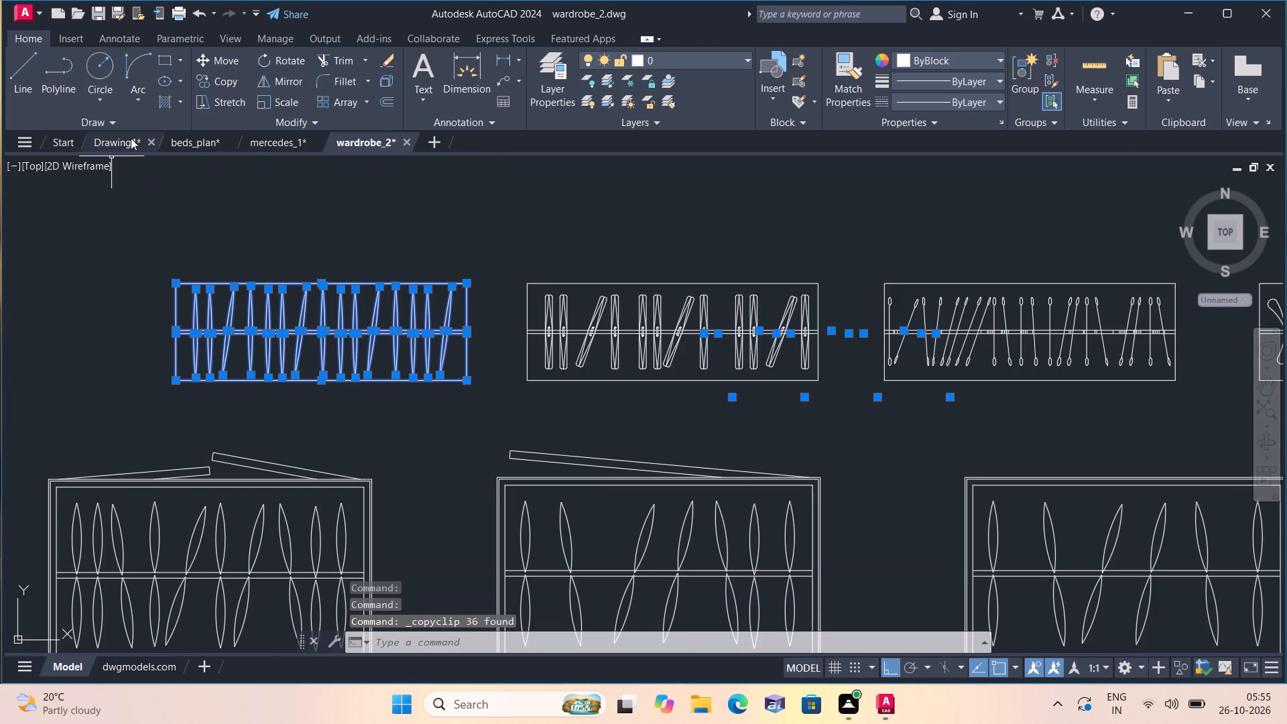
Paste the wardrobe into Drawing1, in the empty space above and left of the floor plan.
left_click(119, 139)
key("ctrl+v")
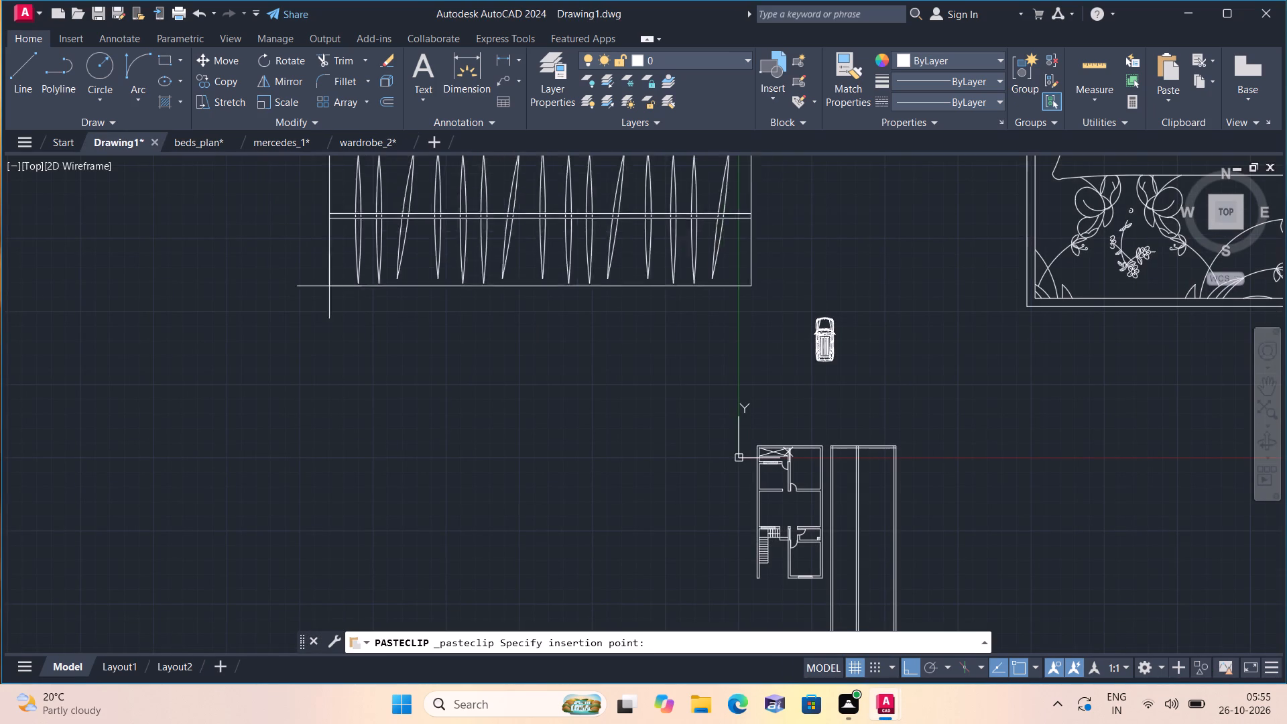
left_click(320, 320)
Open the recent drawing dining_sets.dwg and copy the six-chair dining set with the rounded marble-patterned table from the bottom row.
scroll(481, 289, "down", 1)
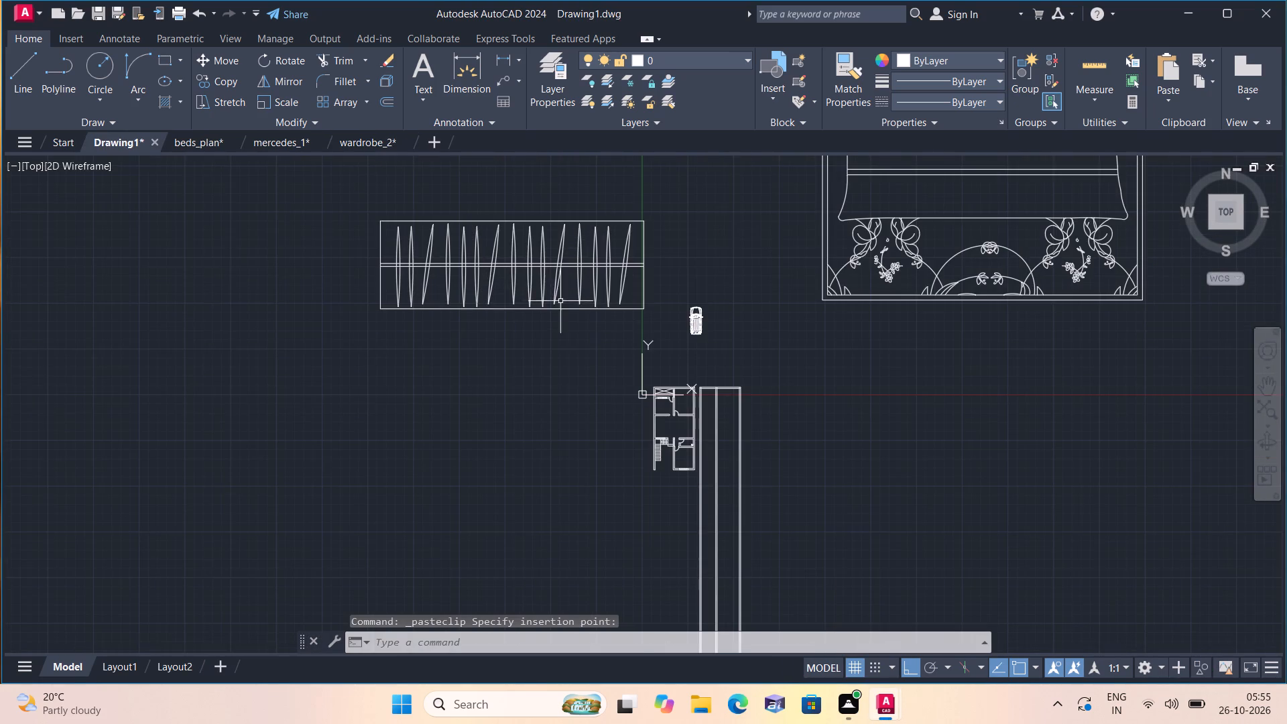
left_click(27, 15)
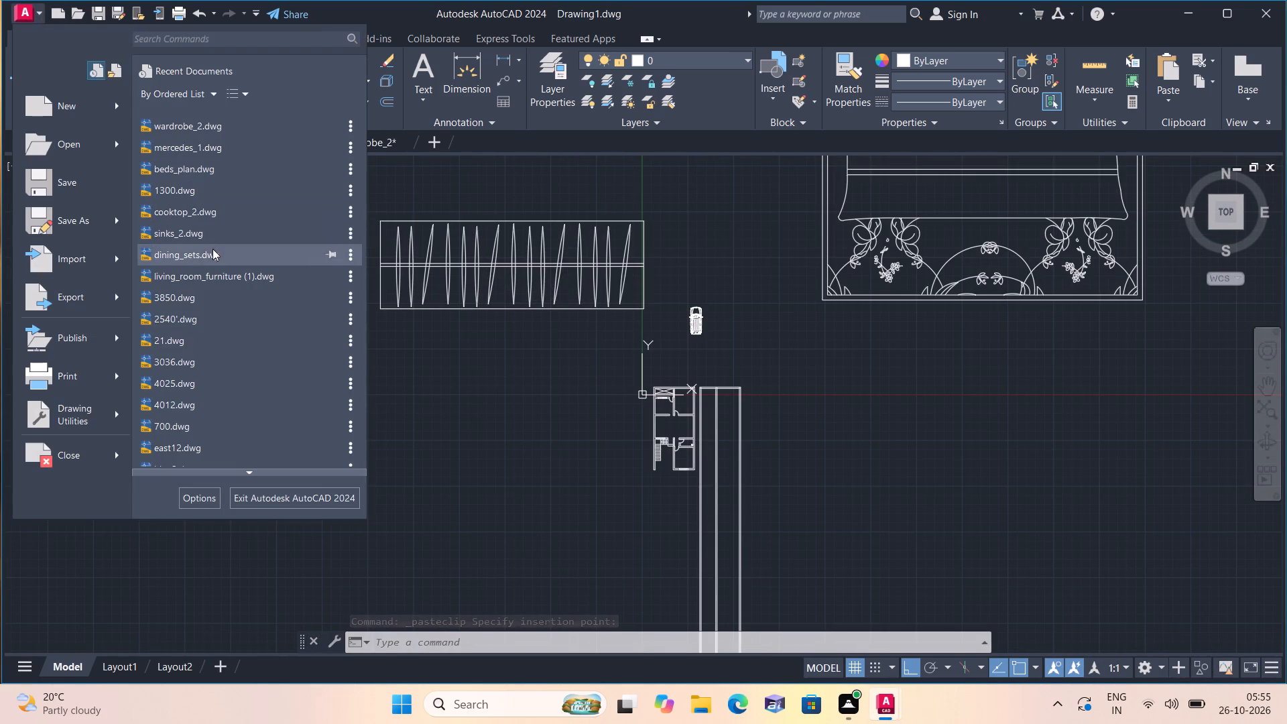
left_click(212, 250)
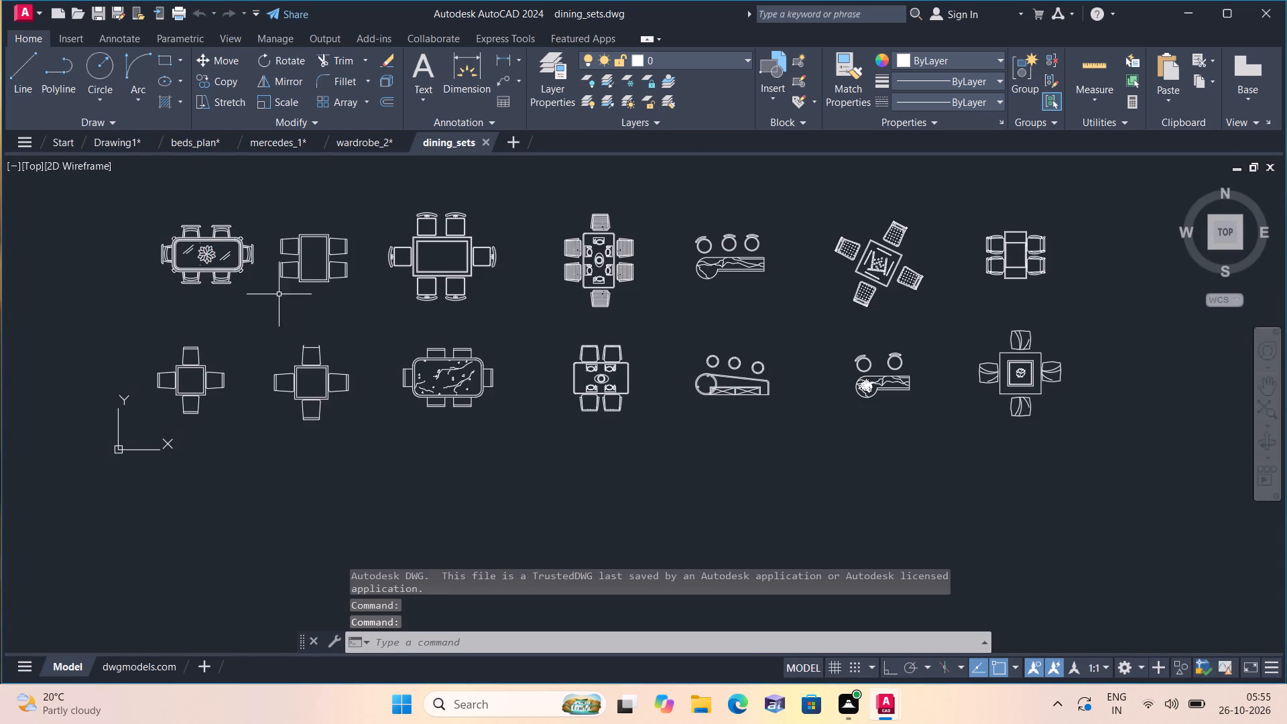
scroll(479, 328, "down", 1)
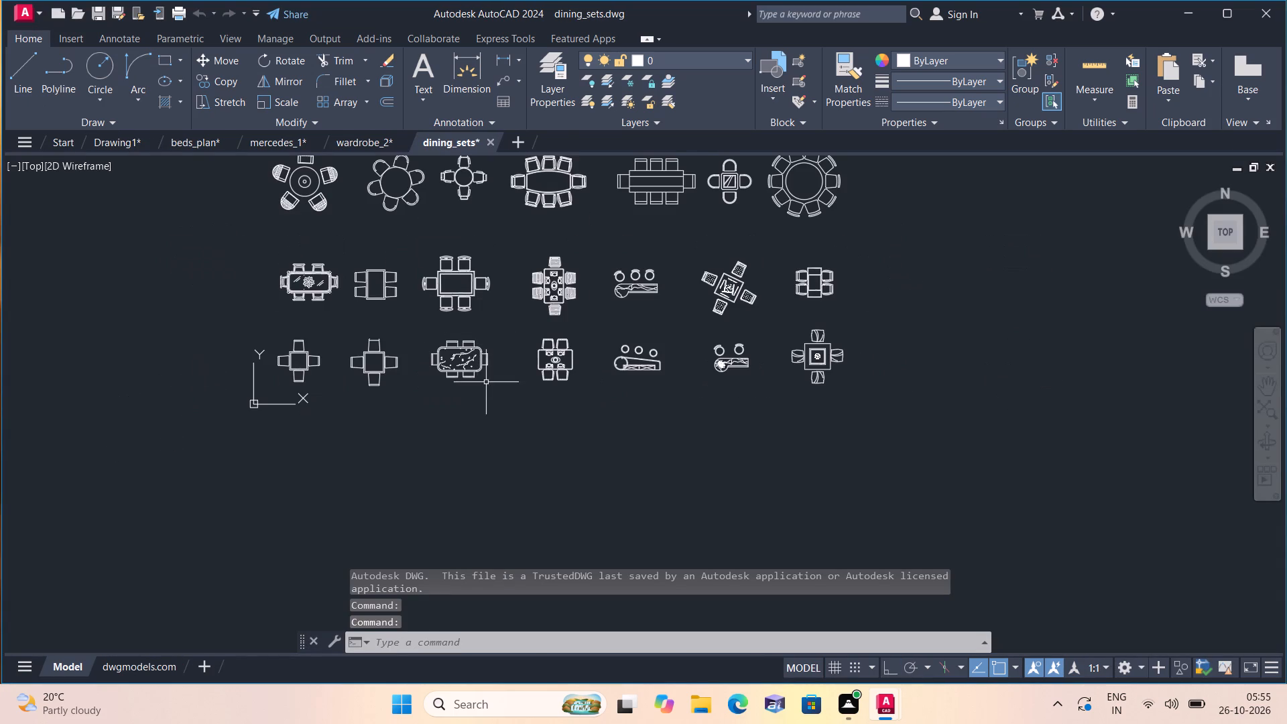
left_click(495, 410)
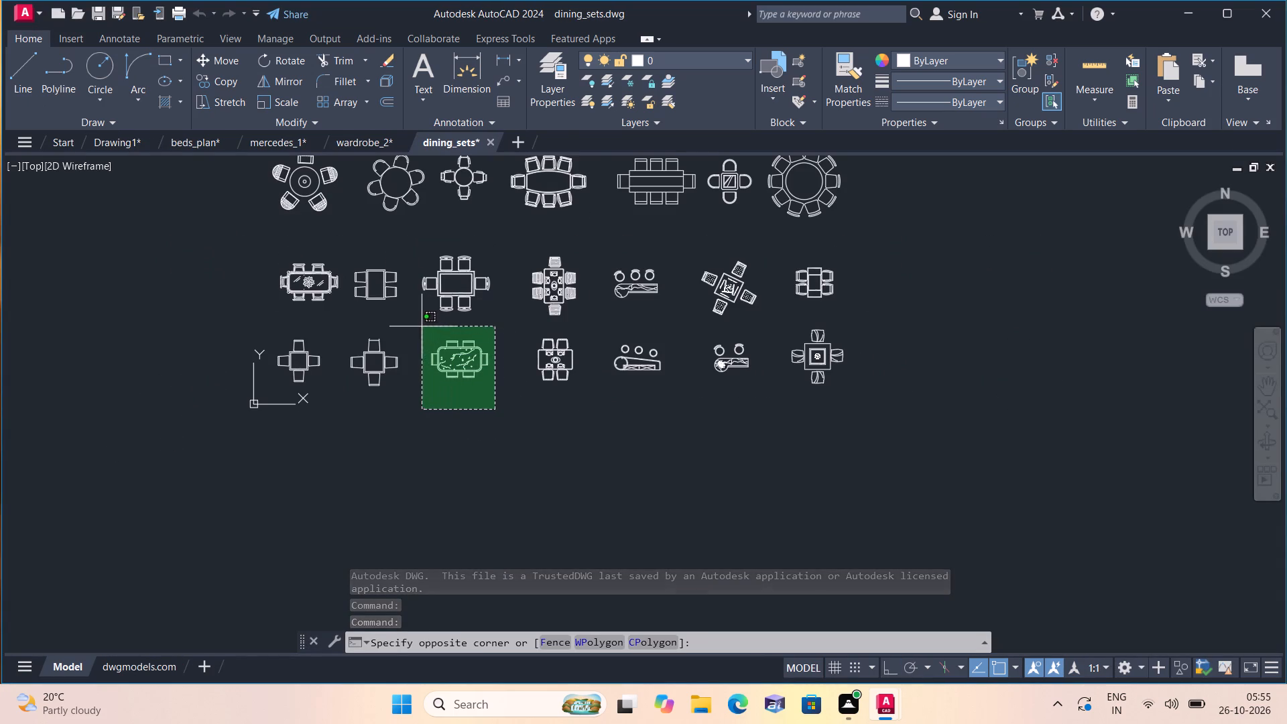
left_click(418, 326)
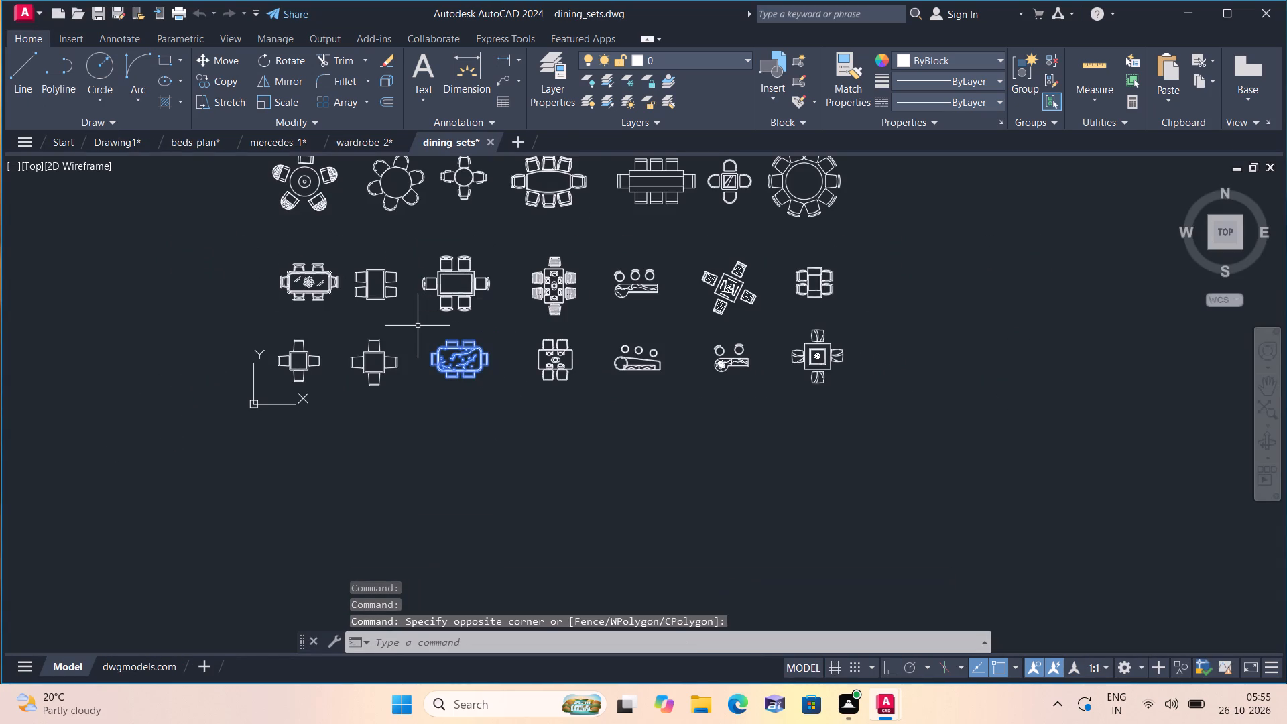
key("ctrl+c")
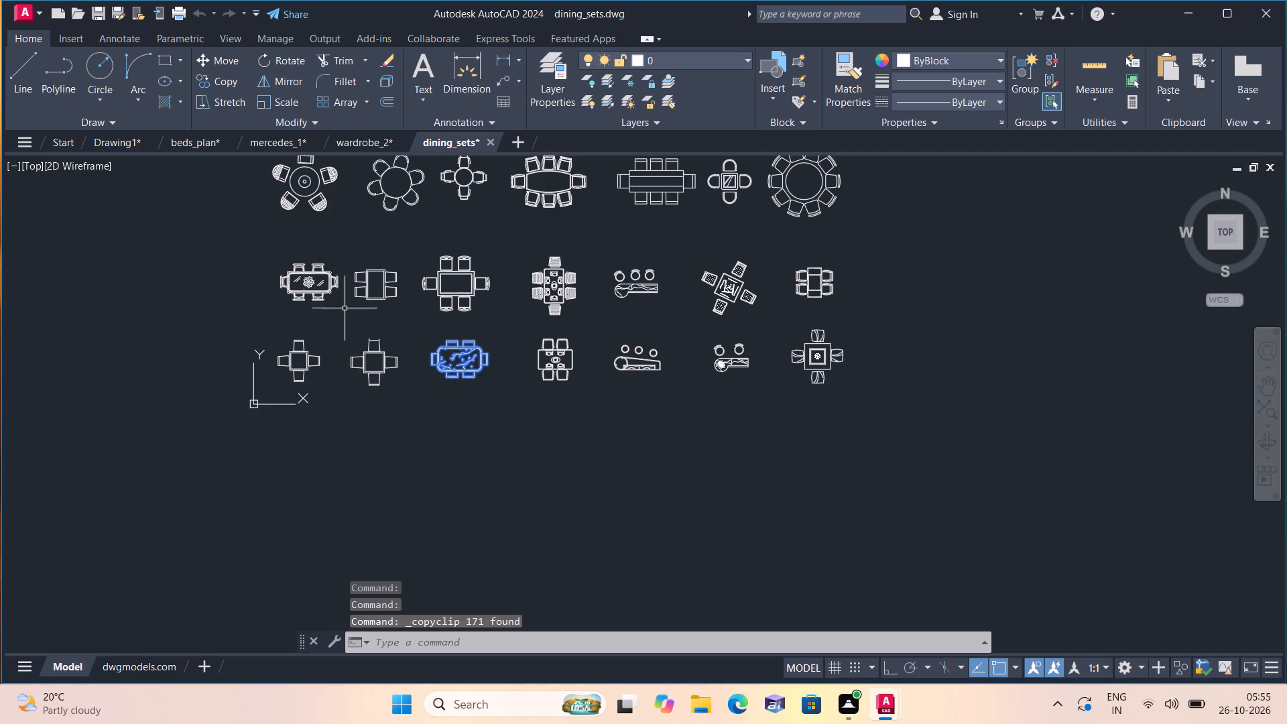
Paste the dining set into Drawing1, left of the floor plan and below the wardrobe.
left_click(111, 144)
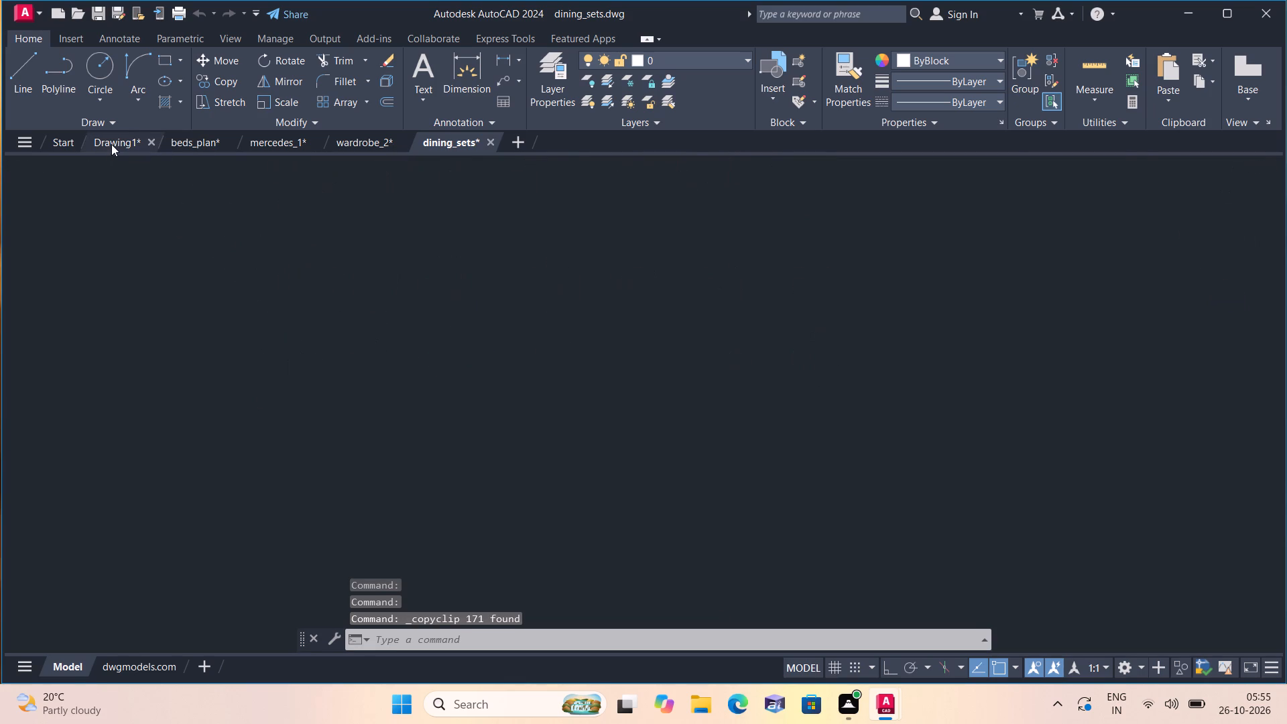
key("ctrl+v")
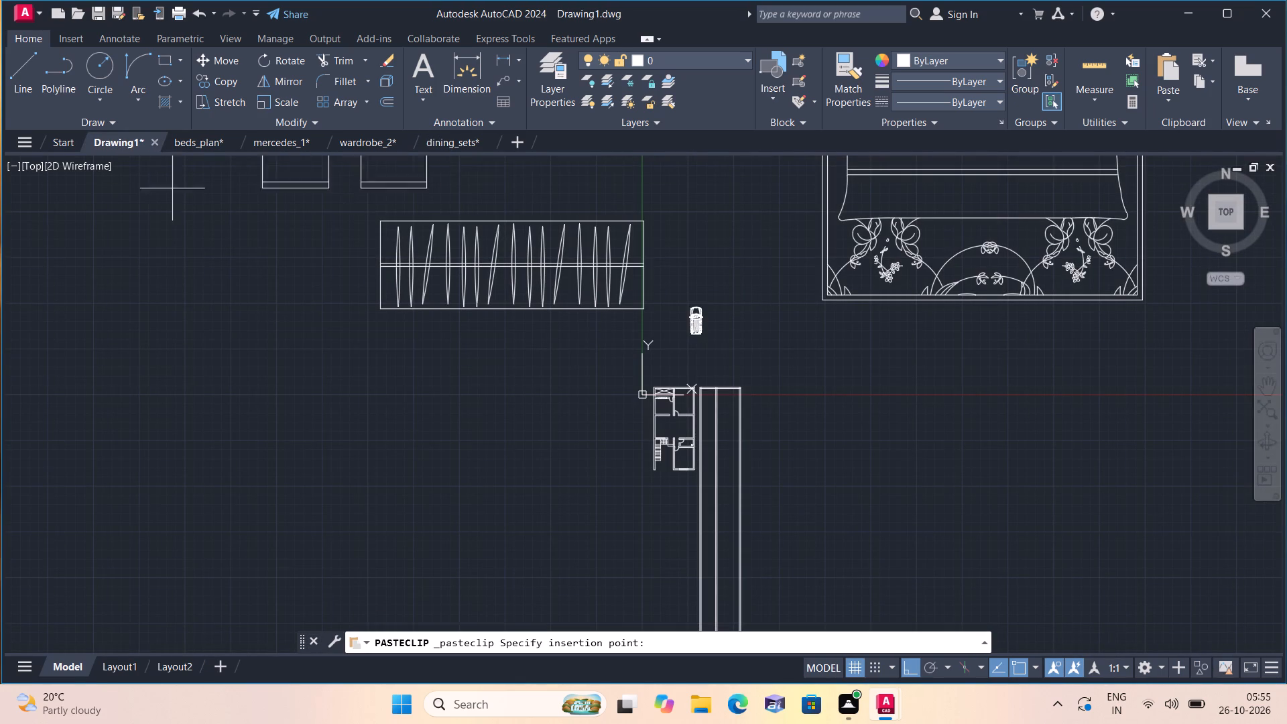
scroll(199, 316, "down", 1)
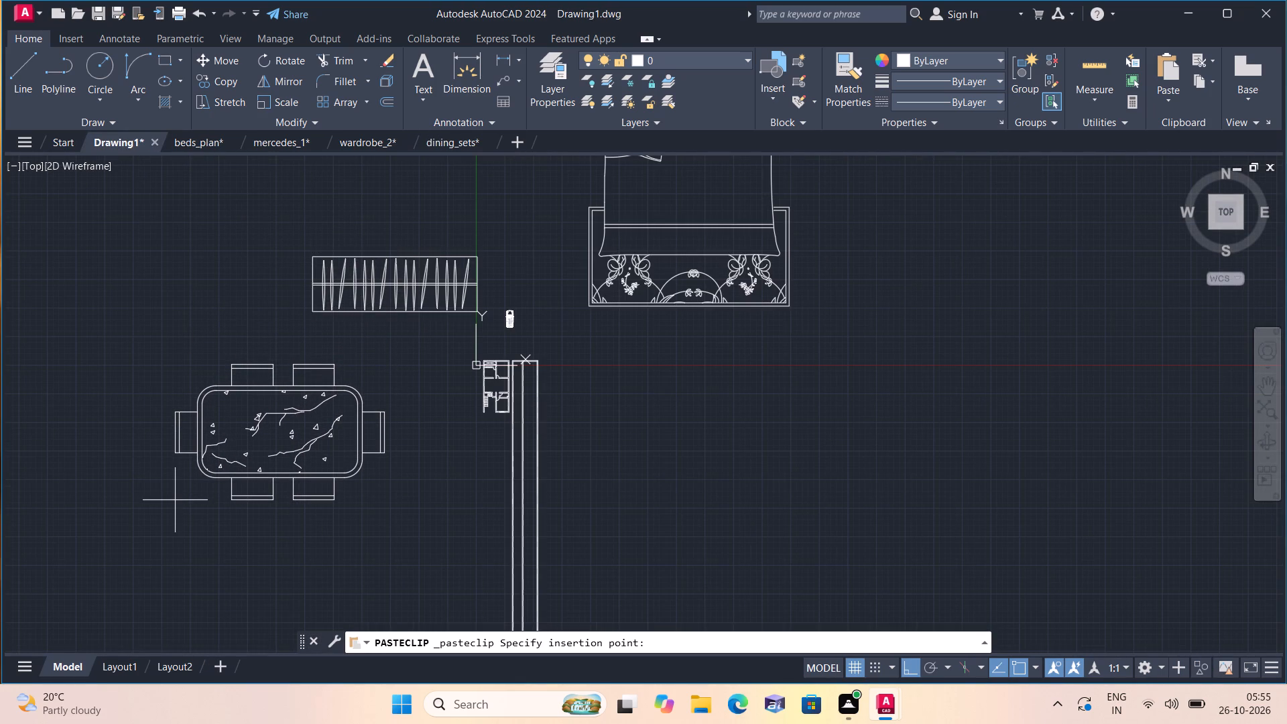
left_click(175, 500)
key("Escape")
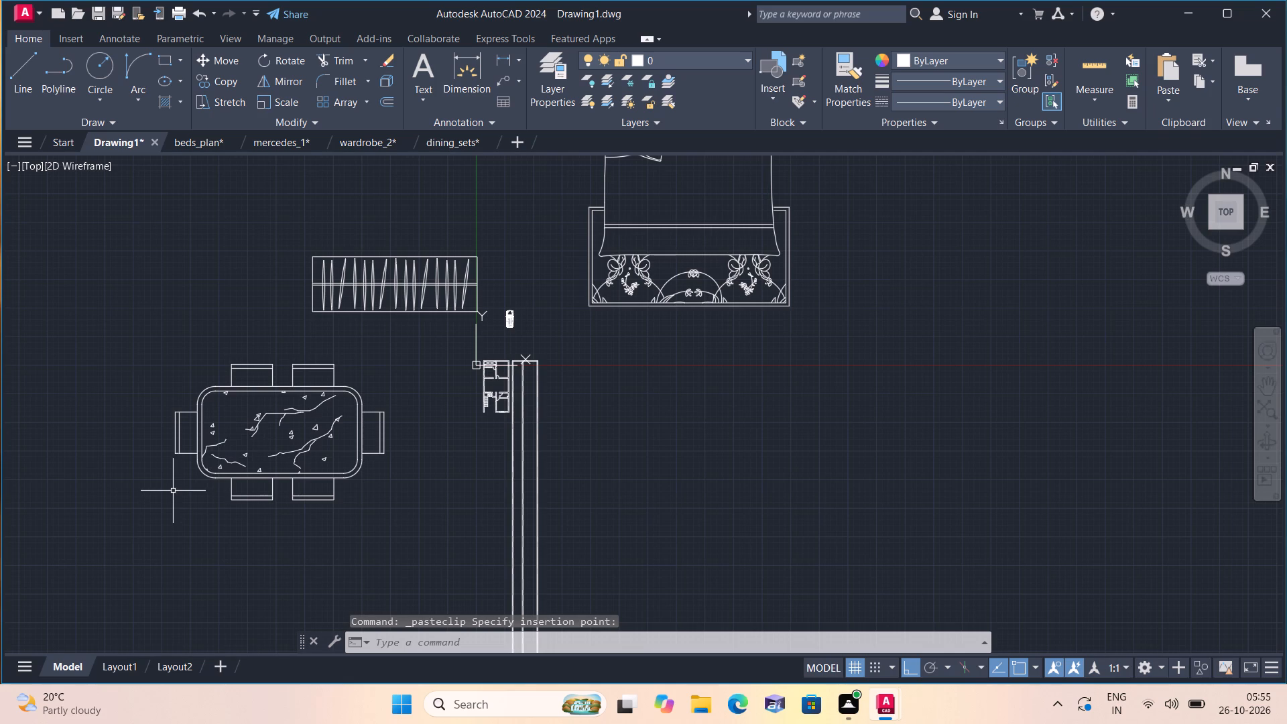
Open the recent drawing cooktop_2.dwg and copy the rectangular two-burner cooktop with three-pronged burners and two round knobs.
left_click(21, 11)
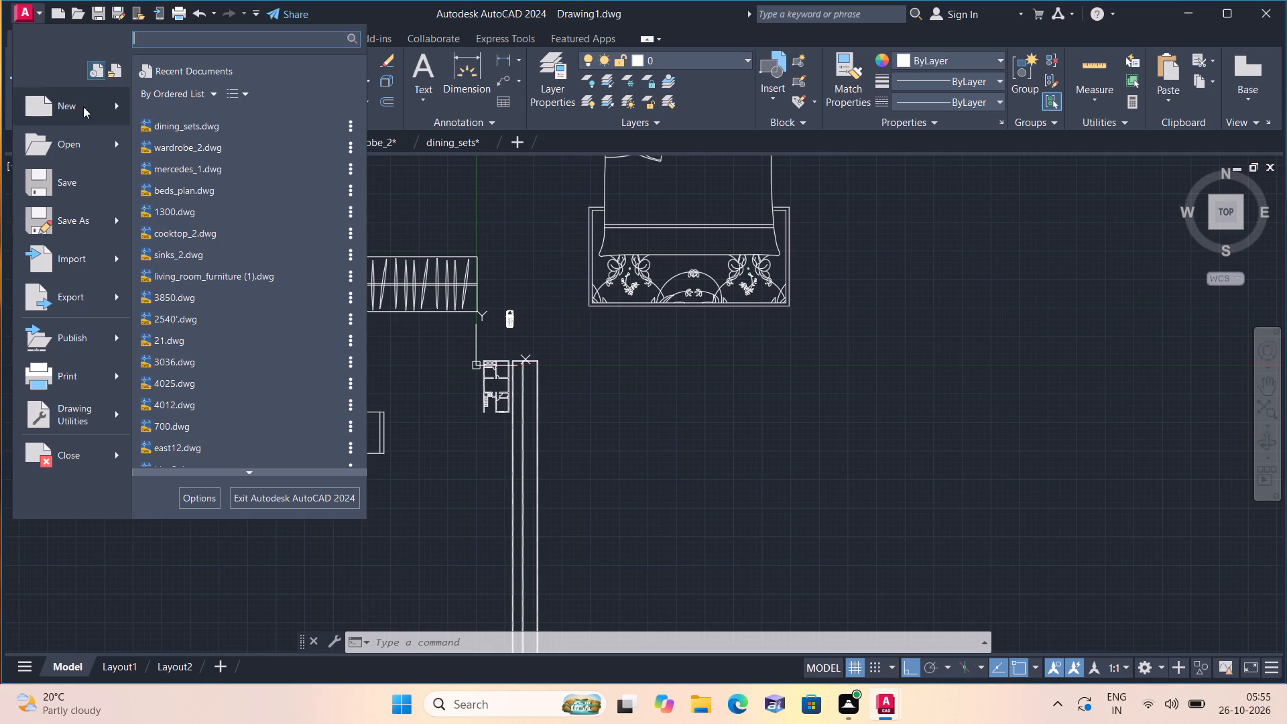
left_click(180, 229)
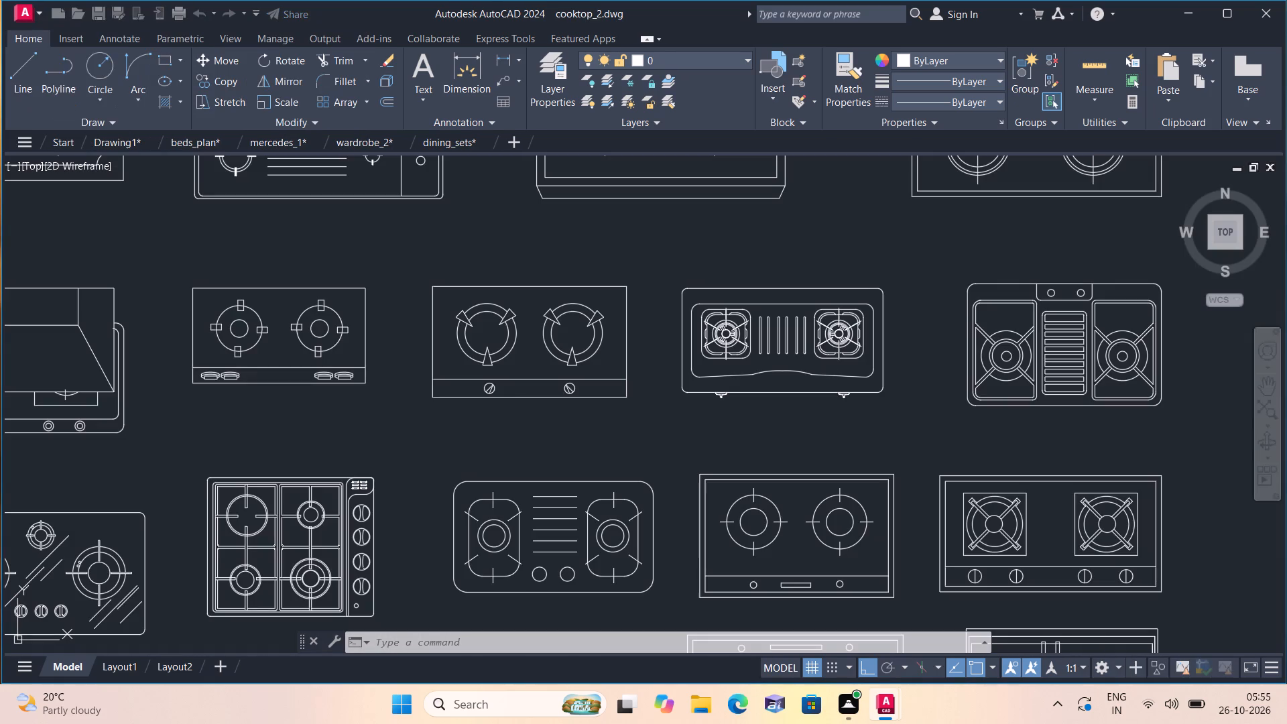
left_click_drag(430, 261, 434, 269)
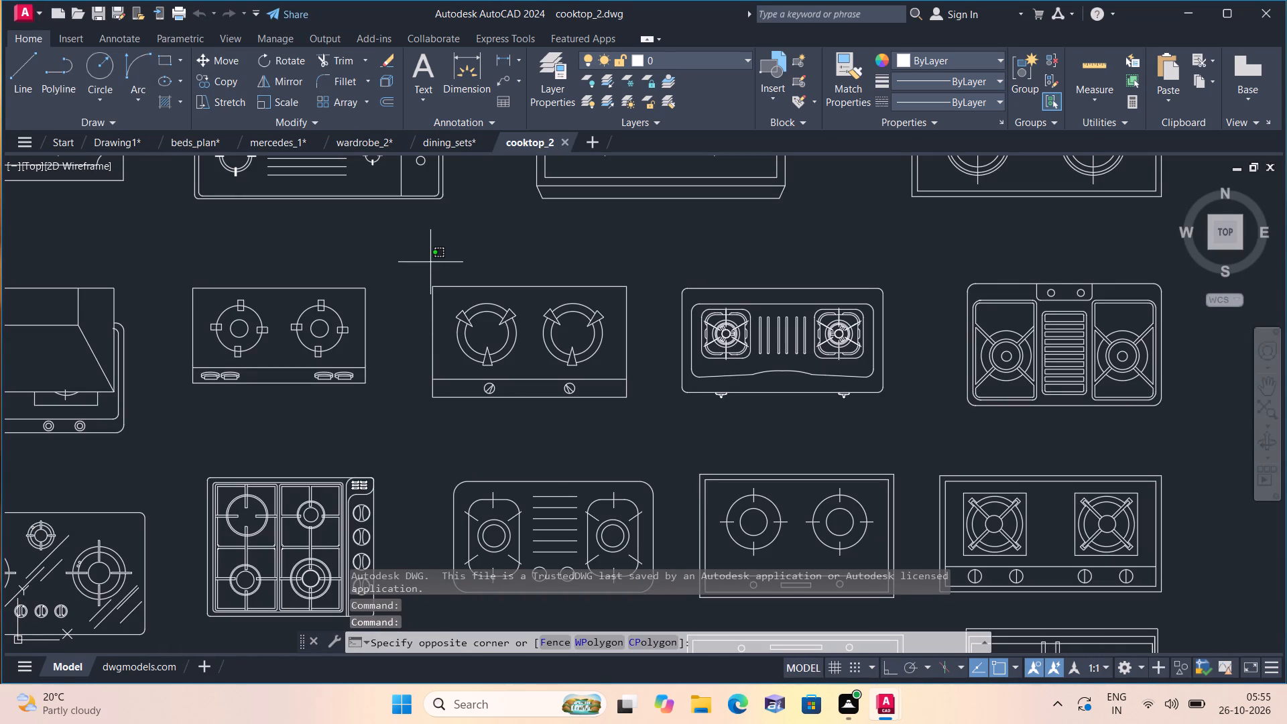
left_click(647, 431)
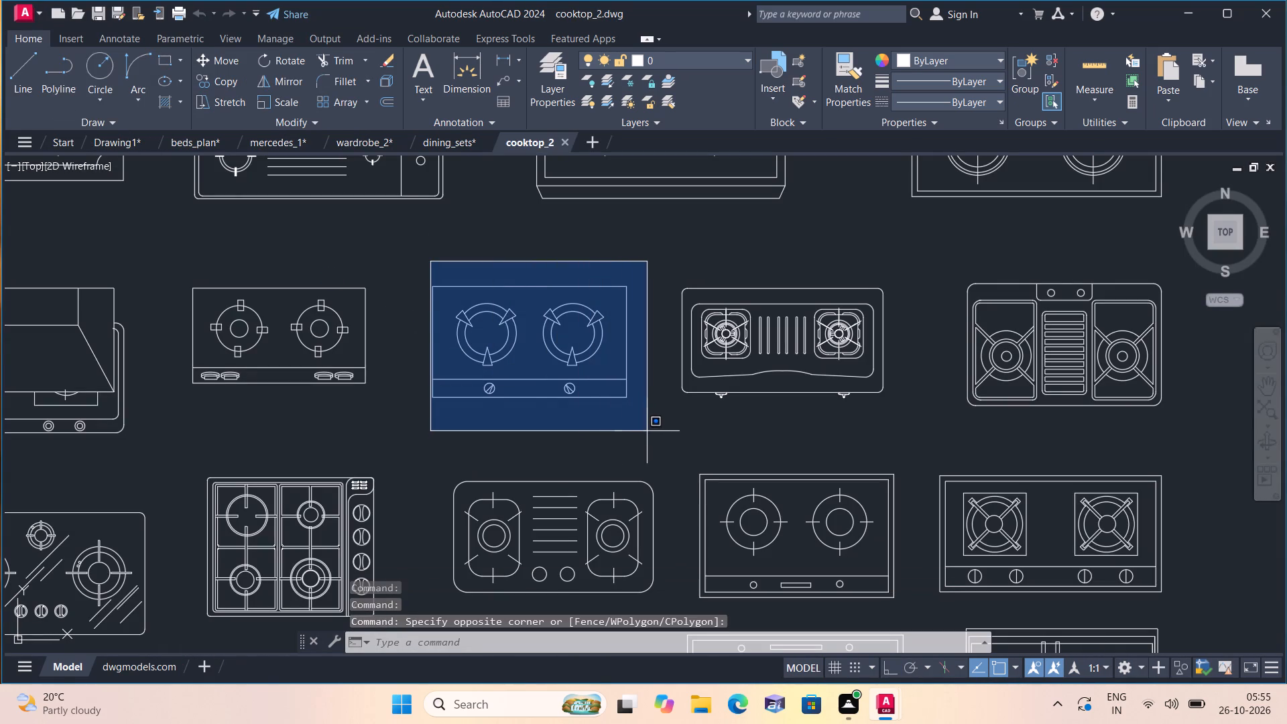
key("ctrl+c")
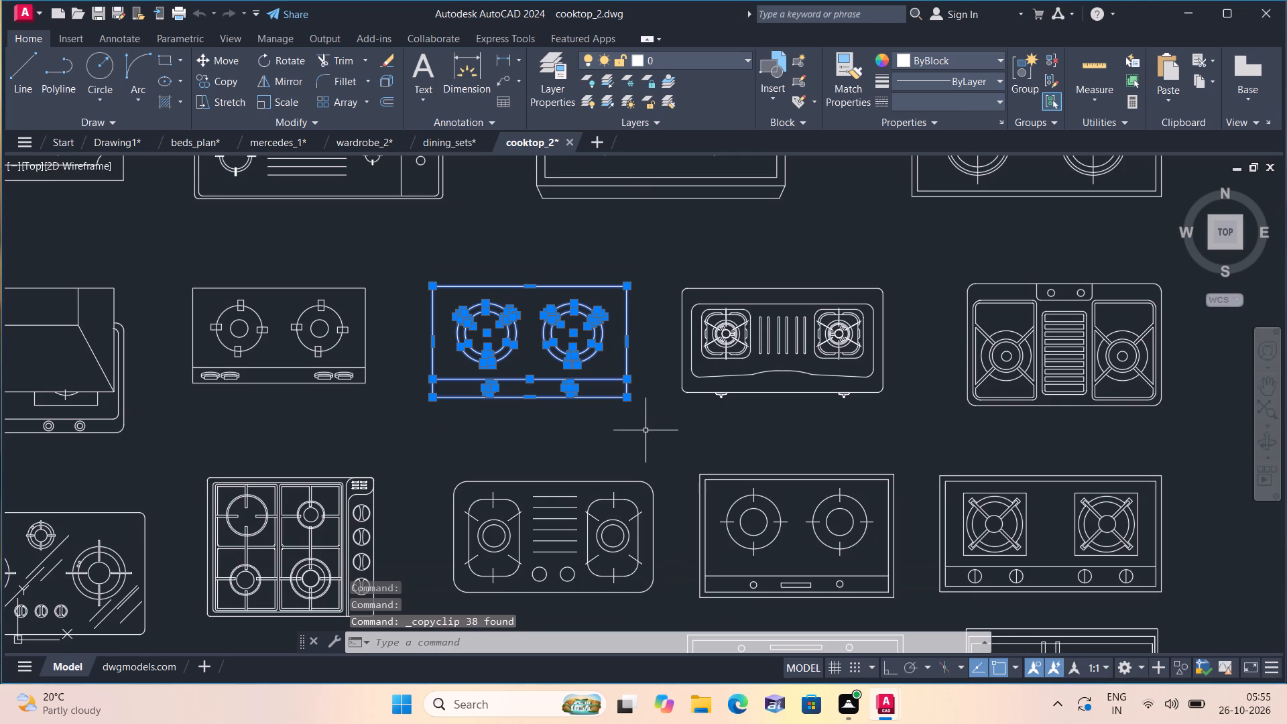
Paste the cooktop into Drawing1, in the empty space above and left of the wardrobe.
left_click(123, 143)
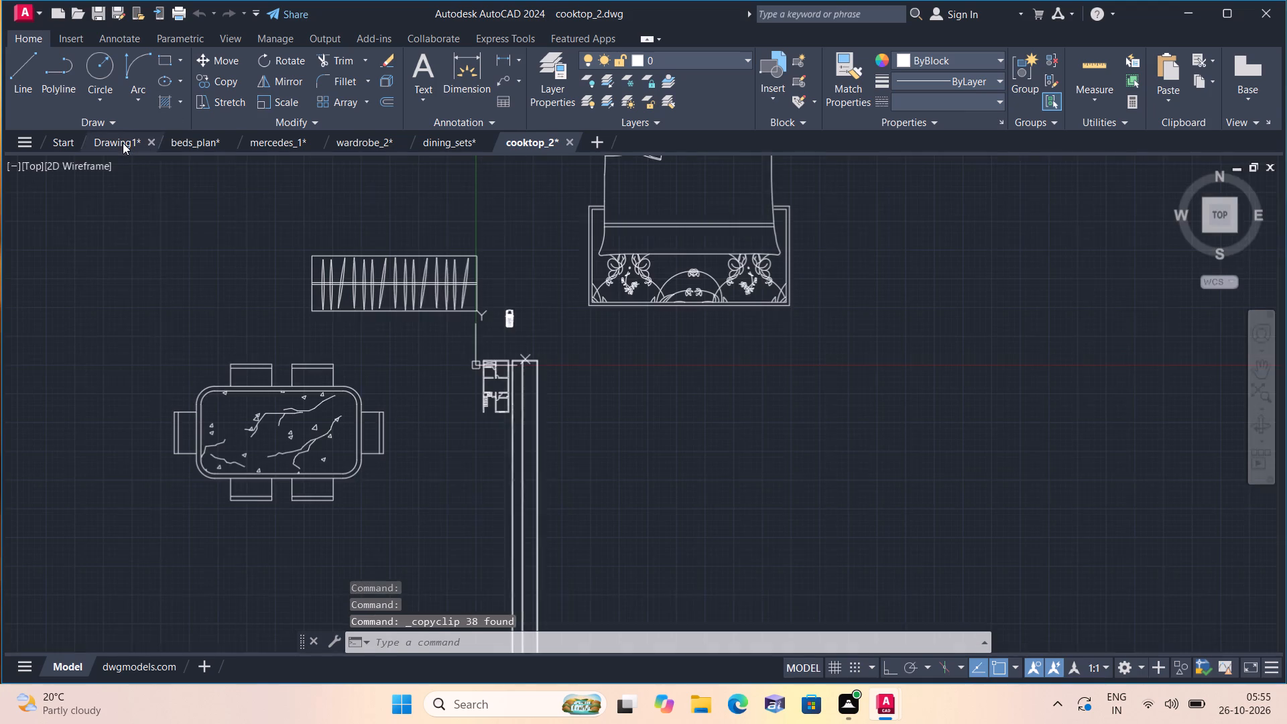
key("ctrl+v")
left_click(182, 230)
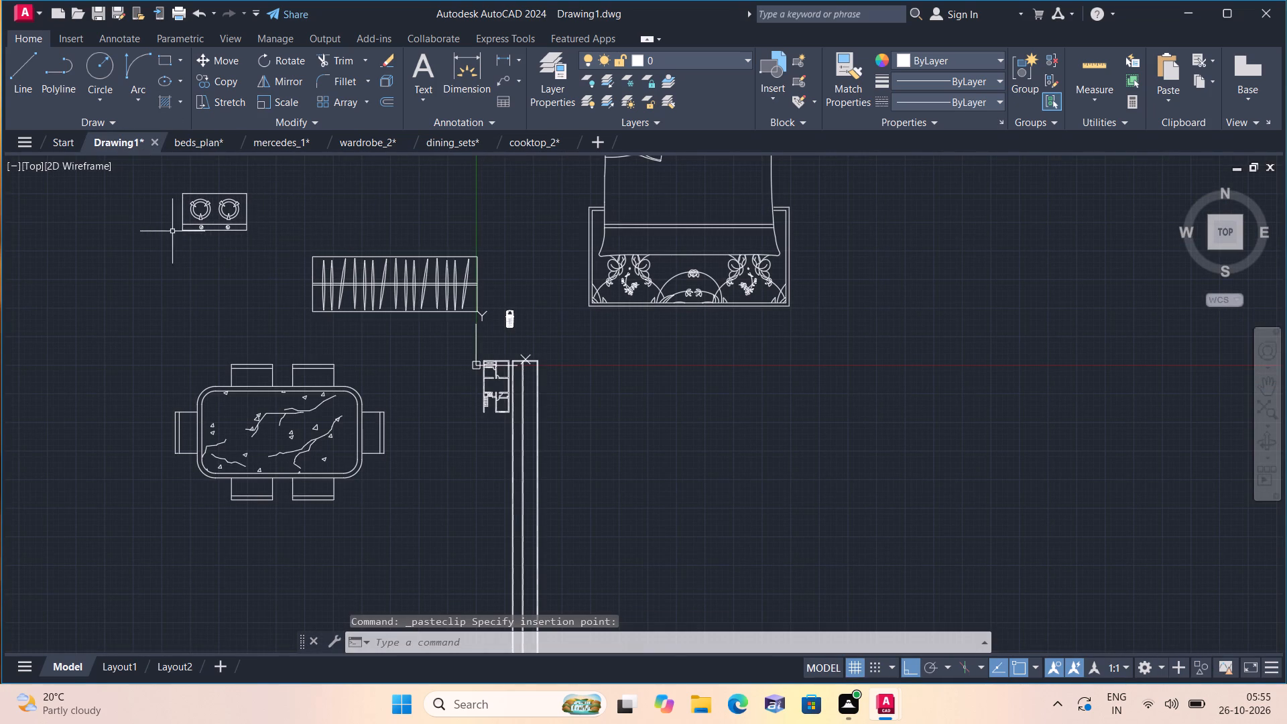
Open the recent drawing sinks_2.dwg and copy the single-bowl sink with drainboard at the end of the second row.
left_click_drag(26, 11, 33, 15)
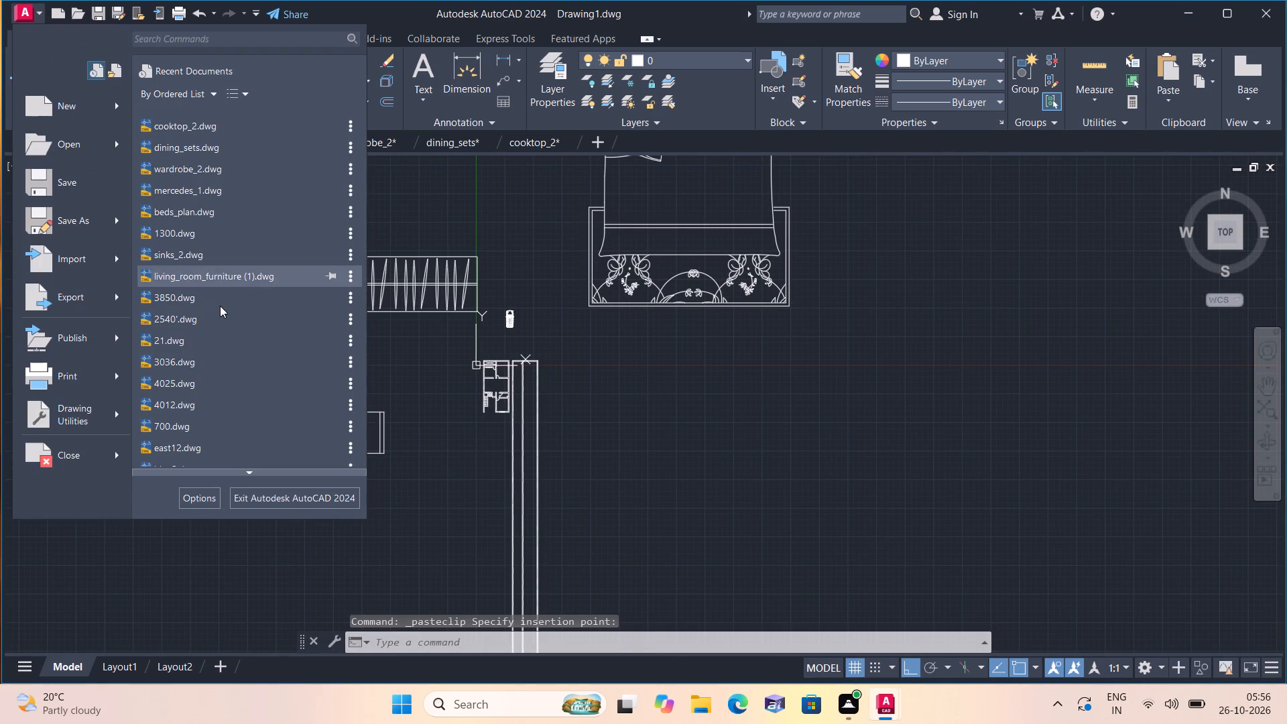
left_click(187, 255)
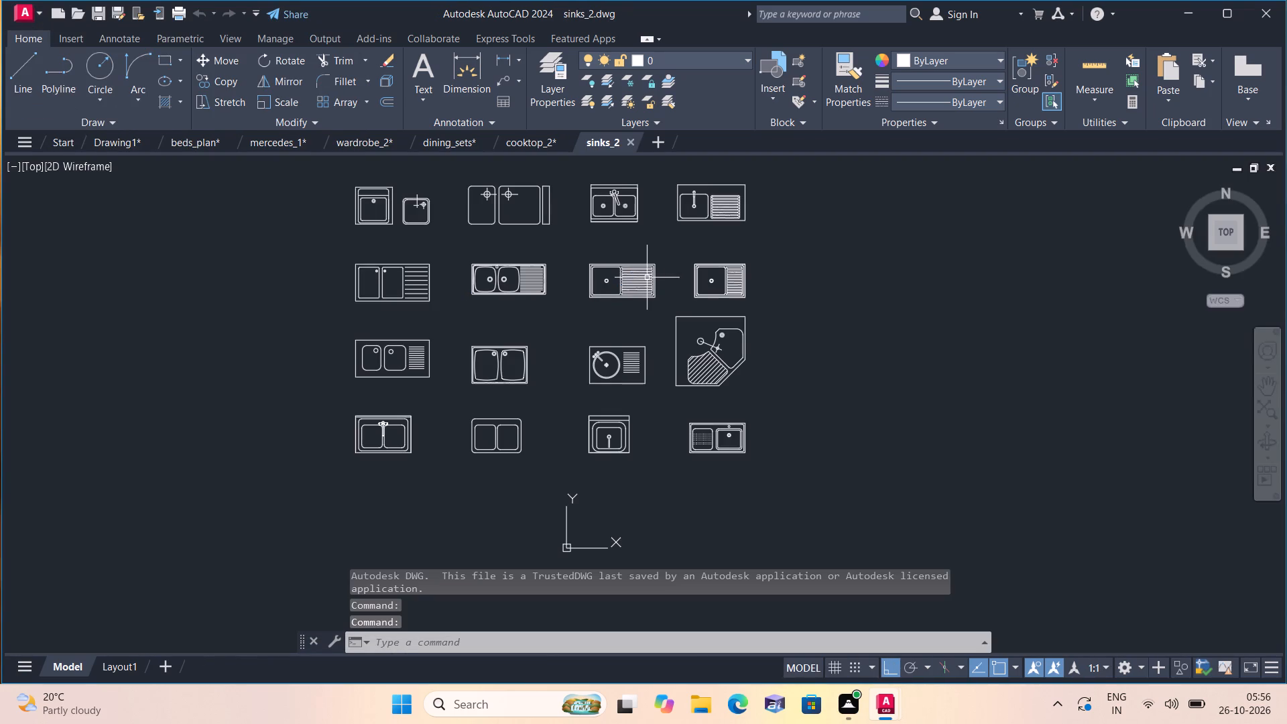
left_click(731, 282)
key("ctrl+c")
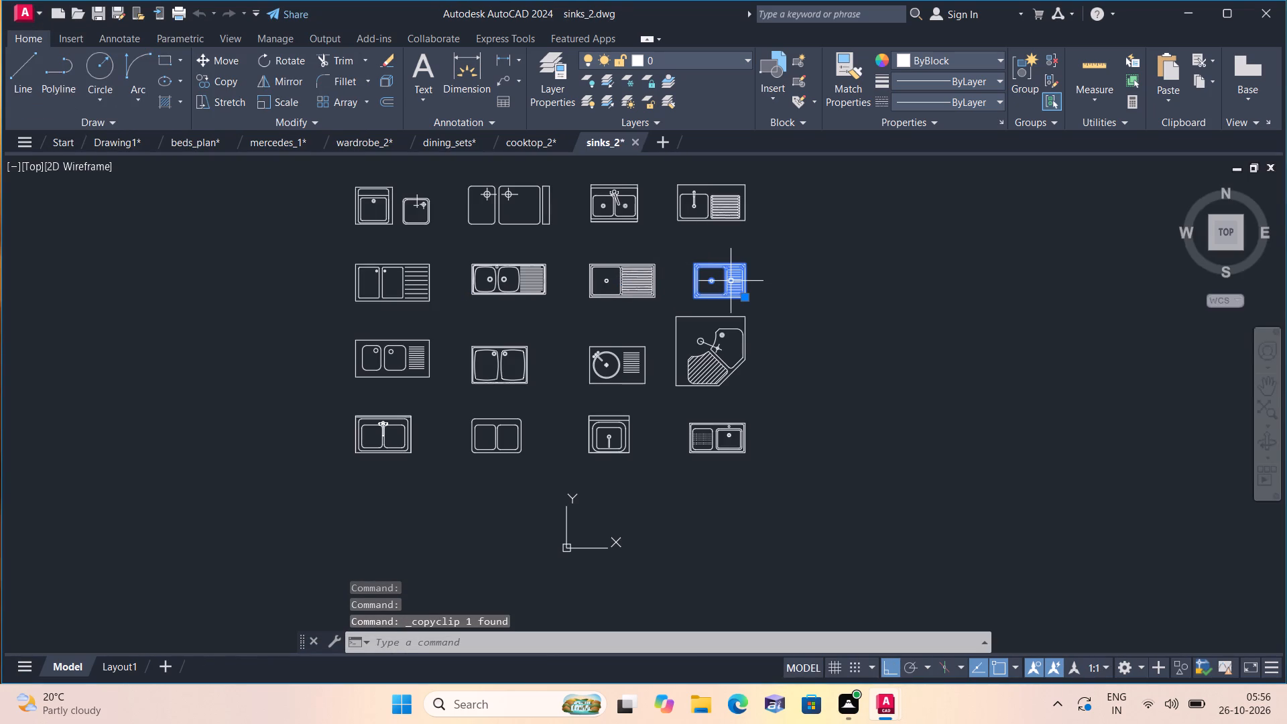
Paste the sink into Drawing1, left of the wardrobe, between the cooktop and the dining set.
left_click(111, 143)
key("v")
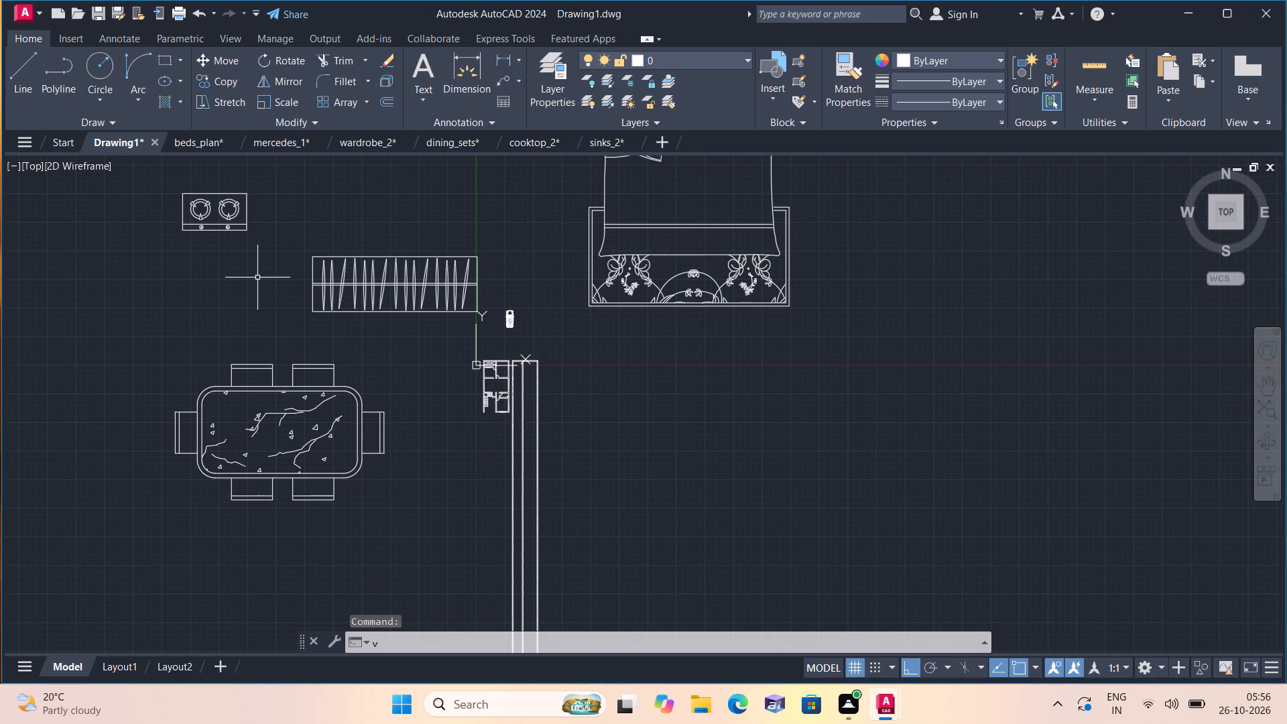
key("BackSpace")
key("ctrl+v")
left_click(124, 318)
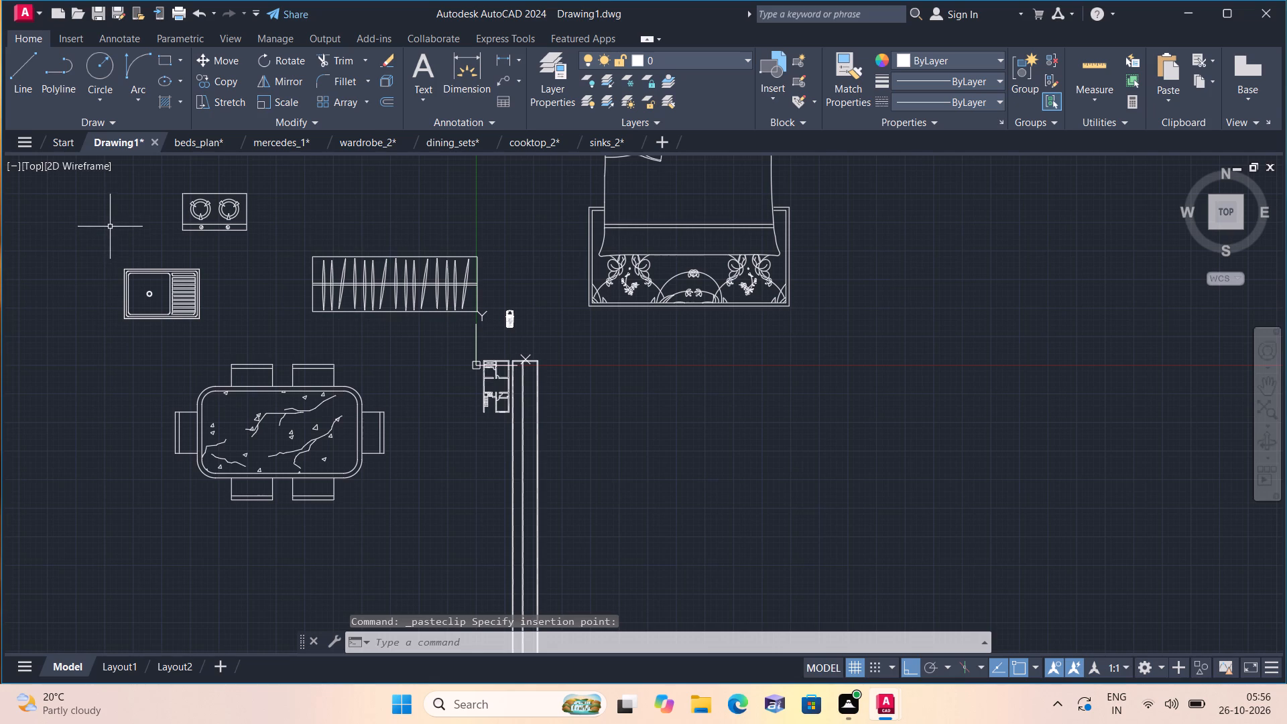
Open the recent drawing living_room_furniture (1).dwg and copy the three-seat sofa with cushions plus the double square outline of its adjacent side table.
left_click(17, 9)
left_click(229, 273)
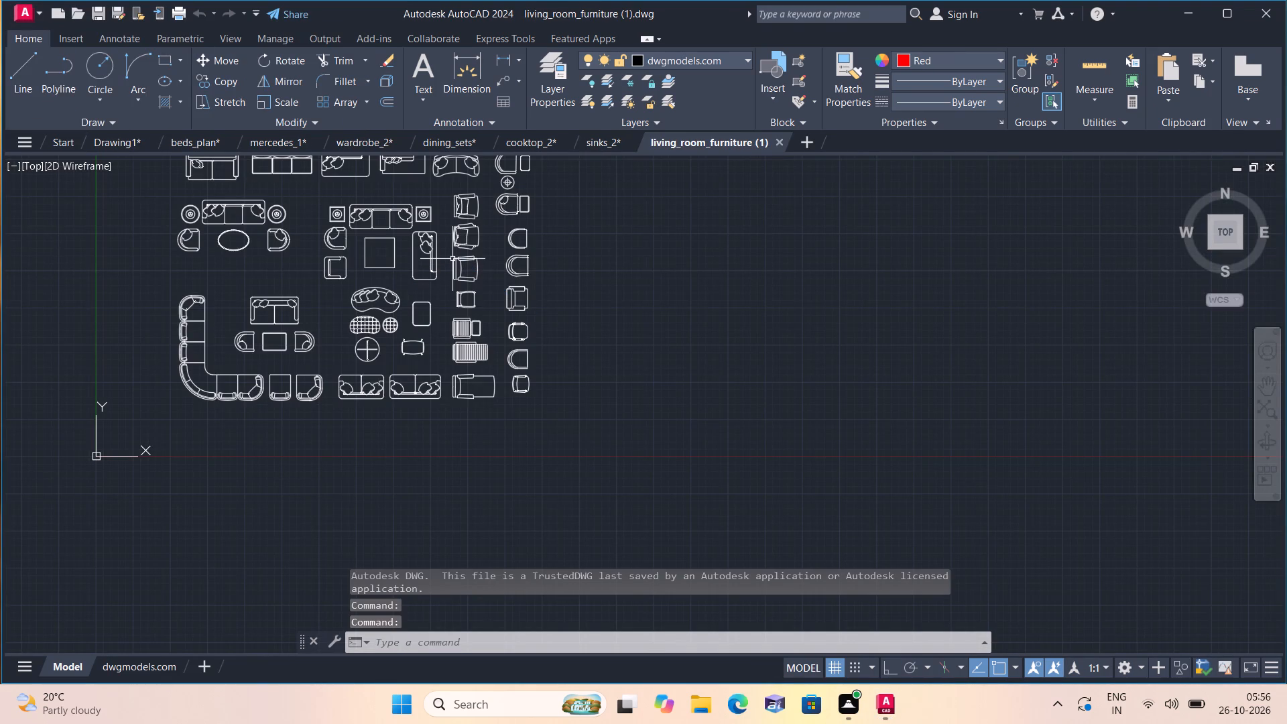
scroll(452, 259, "down", 1)
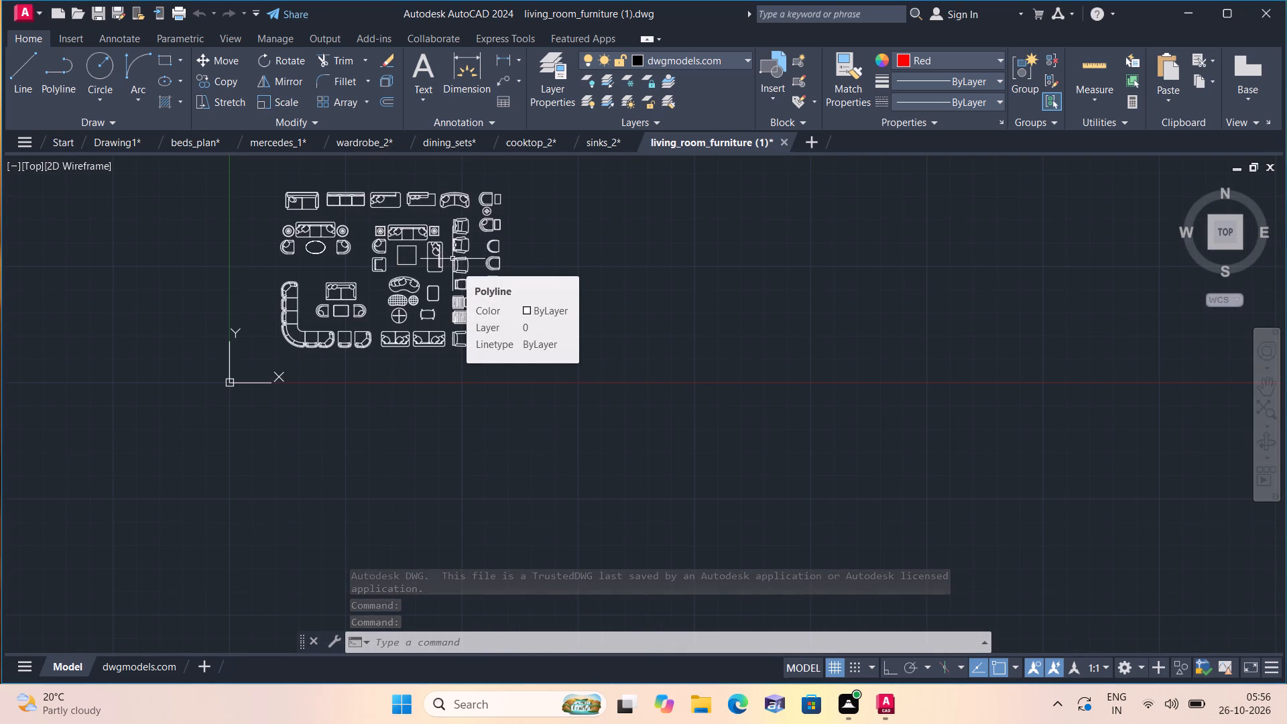
scroll(450, 261, "up", 2)
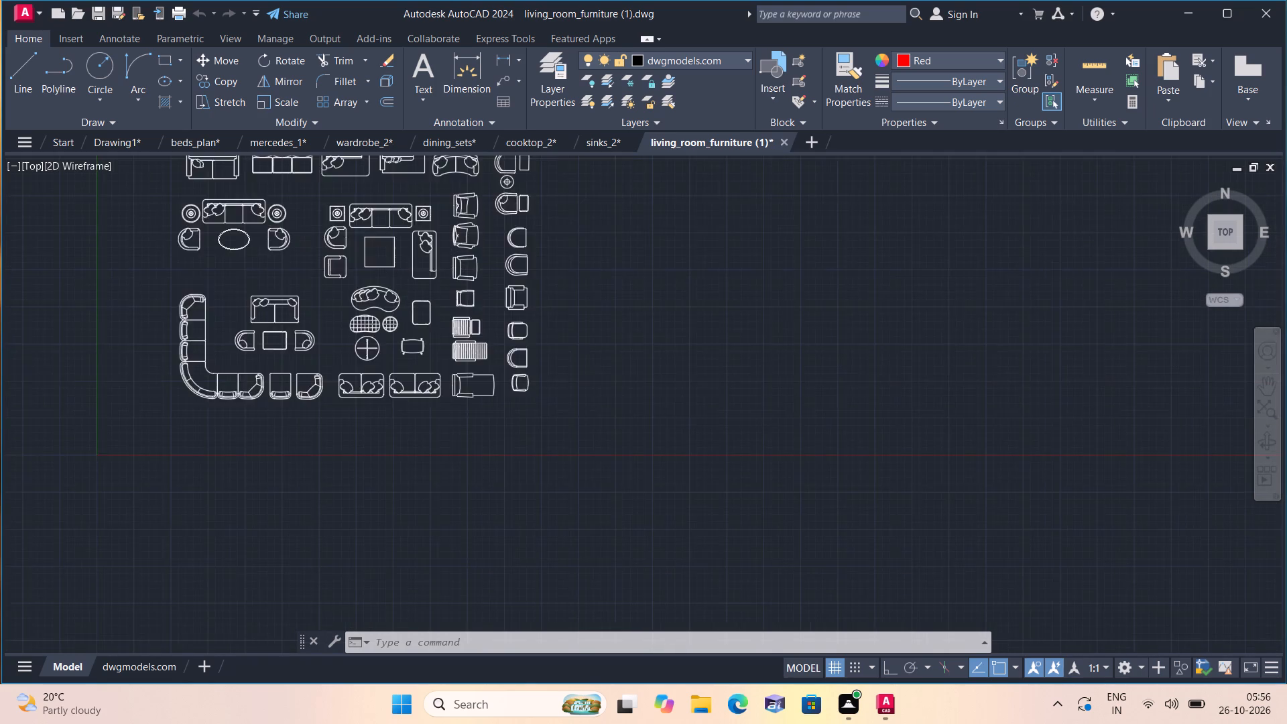
middle_click_drag(385, 231, 454, 296)
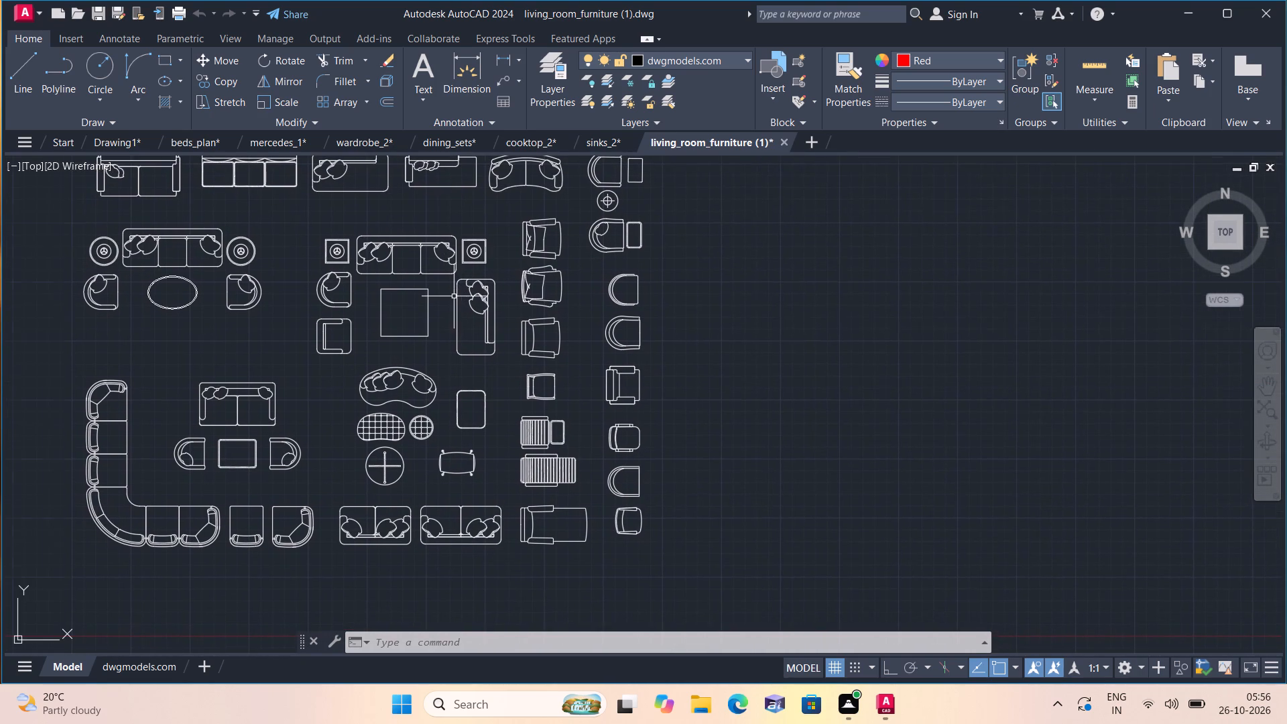
scroll(462, 274, "up", 2)
left_click(447, 274)
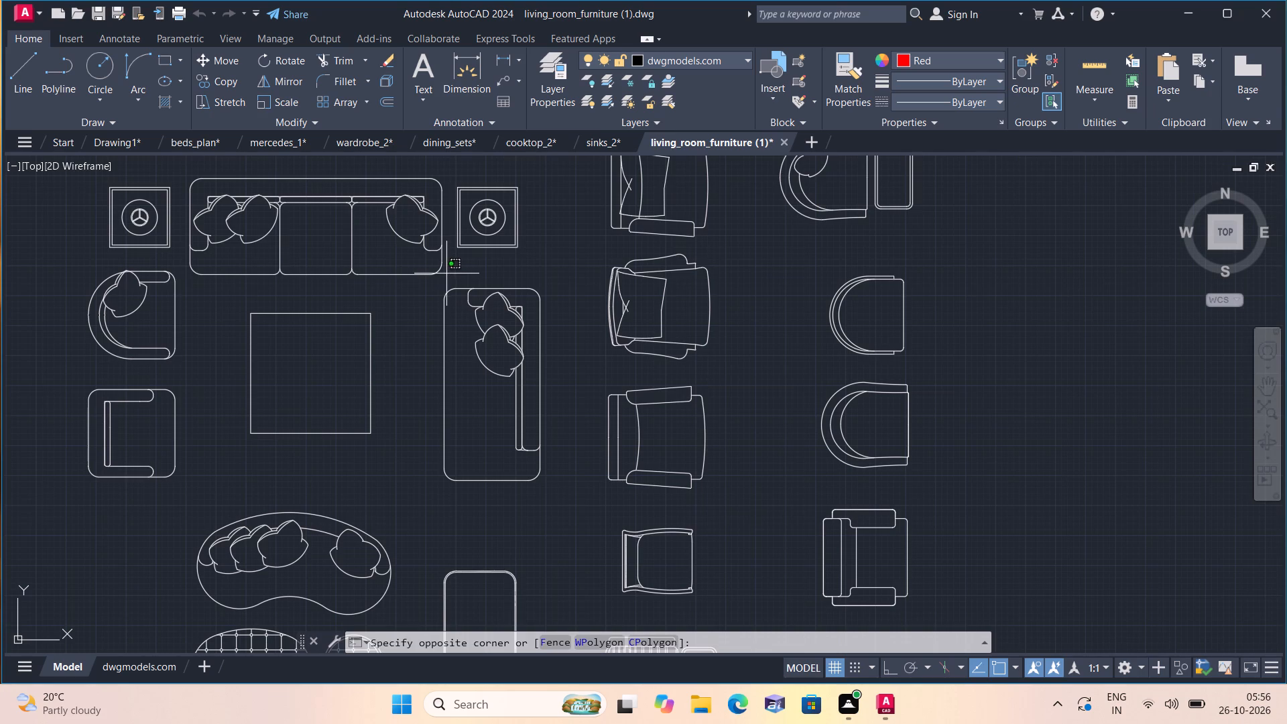
left_click(180, 162)
scroll(487, 204, "up", 2)
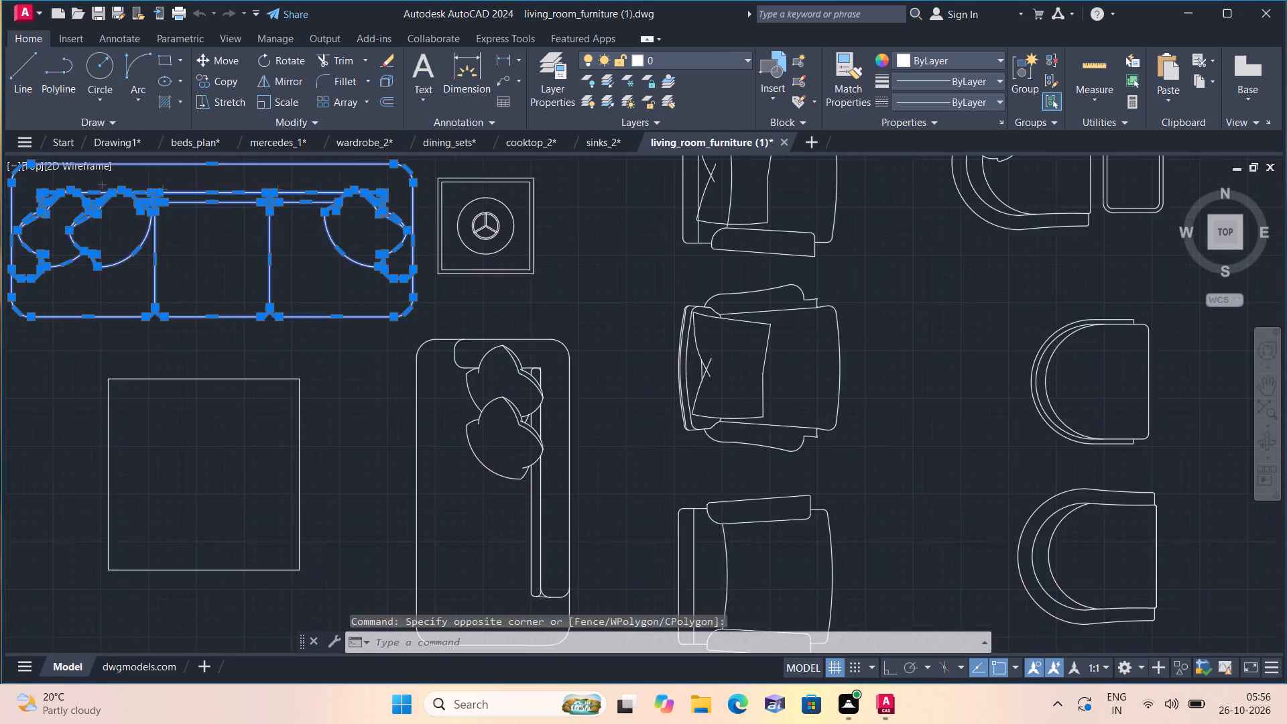
left_click(537, 316)
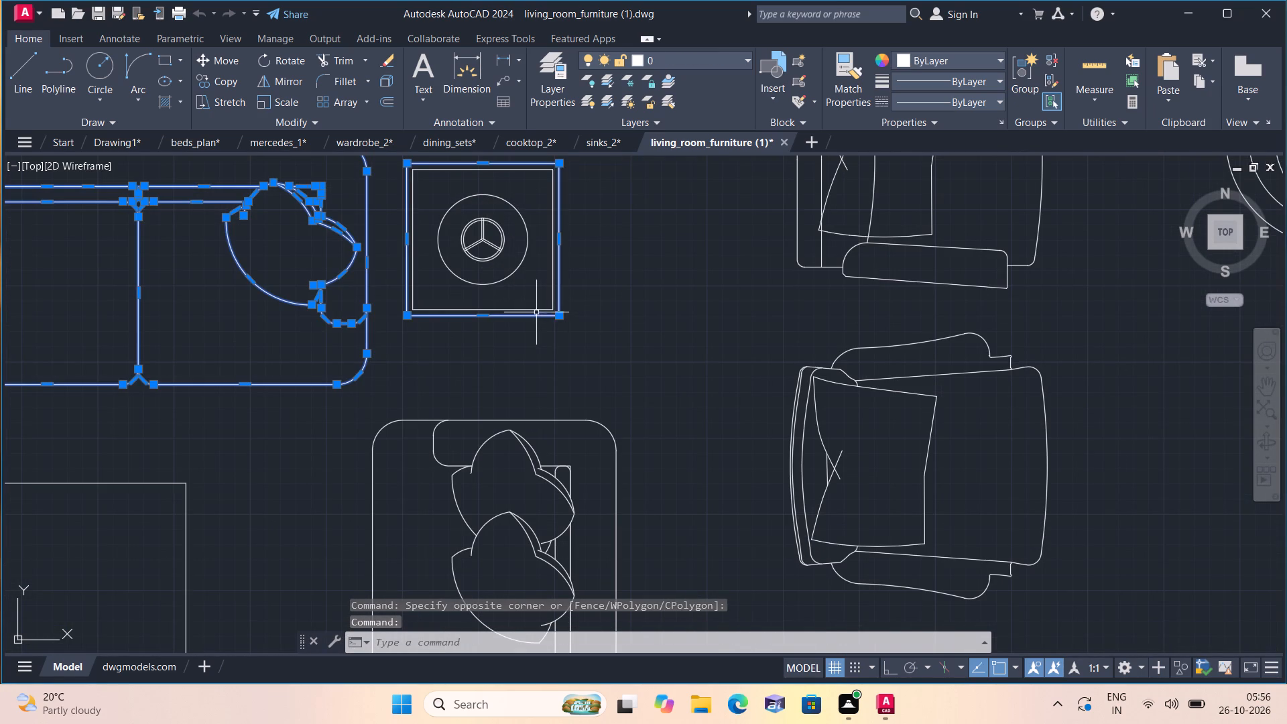
left_click(536, 310)
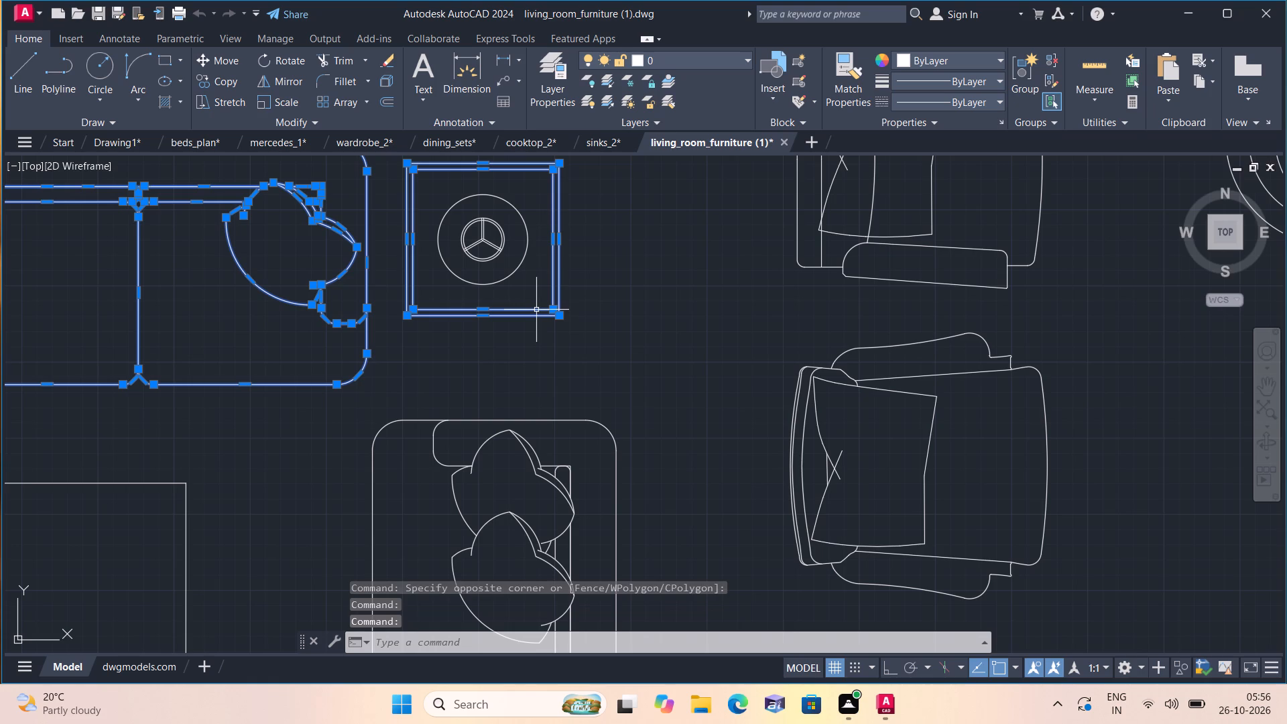
key("ctrl+c")
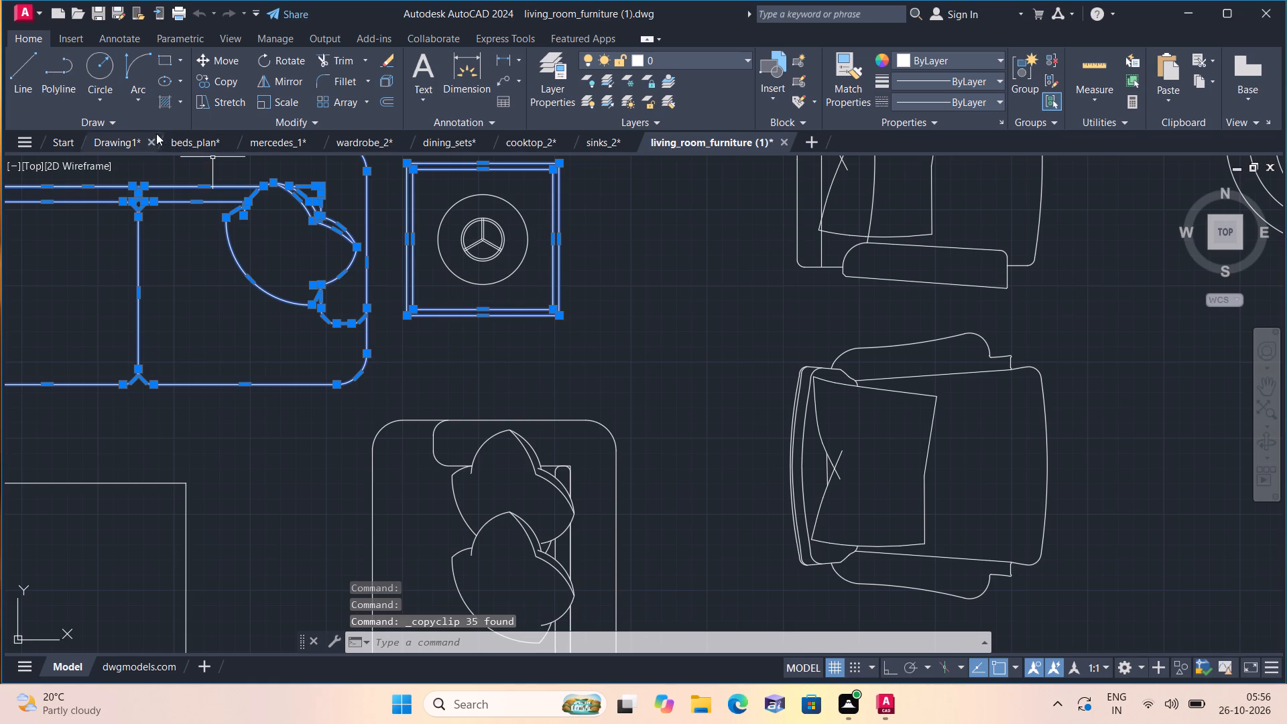
Paste the sofa and square table into Drawing1, in the empty space between the bed and the toilet.
left_click(120, 139)
key("ctrl+v")
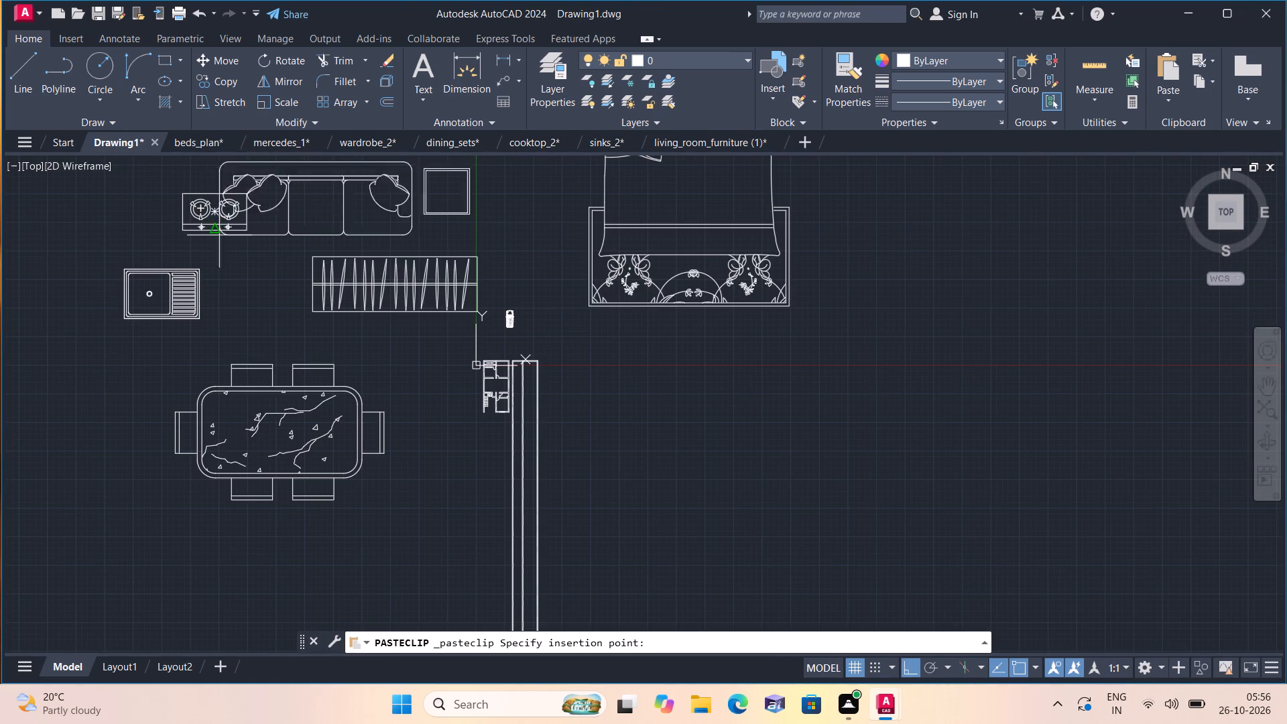
scroll(255, 269, "down", 2, "ctrl")
left_click(528, 345)
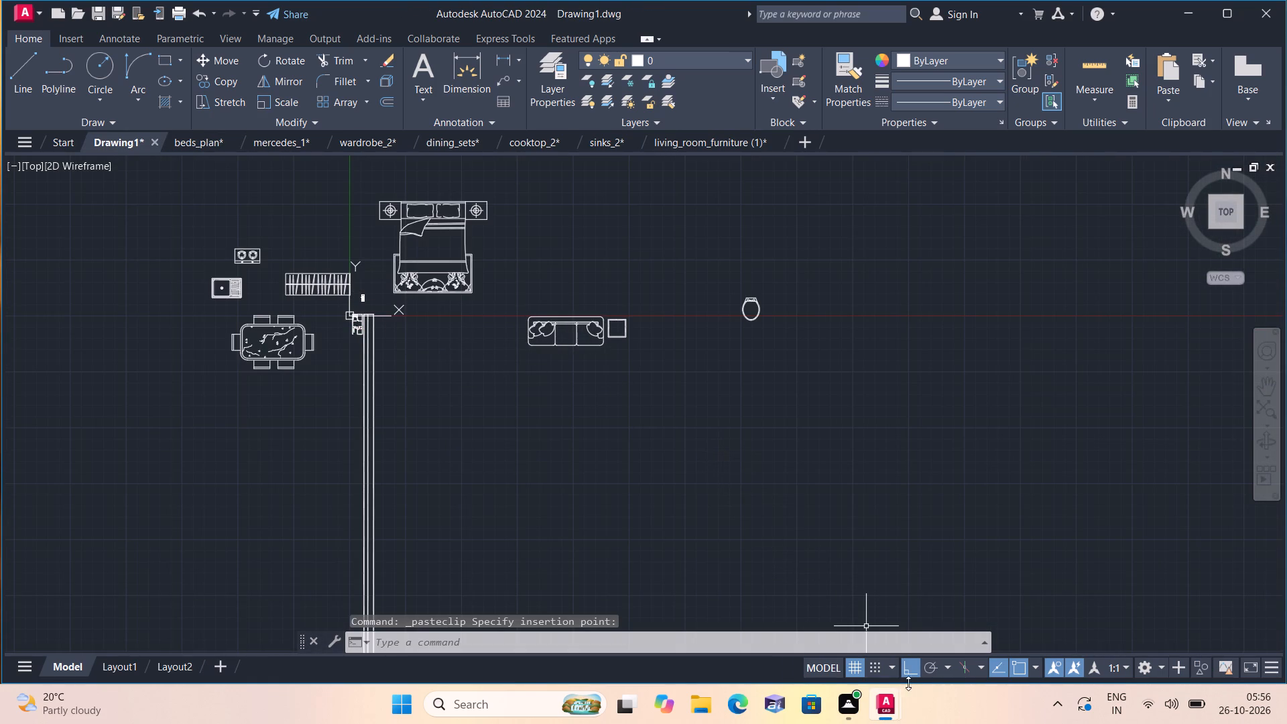
Mirror the three-seat sofa across a horizontal line below it, keeping the source sofa, so the two sofas face each other.
scroll(631, 337, "up", 1)
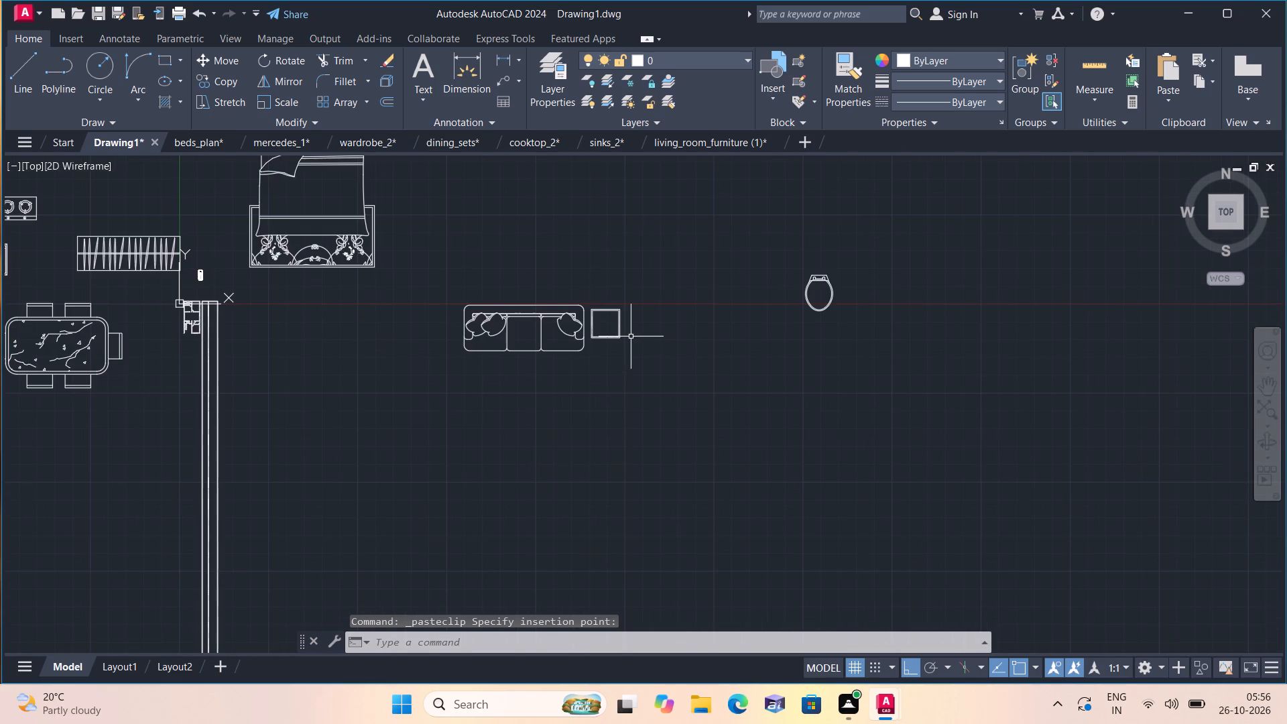
scroll(630, 337, "up", 1)
scroll(554, 358, "up", 1)
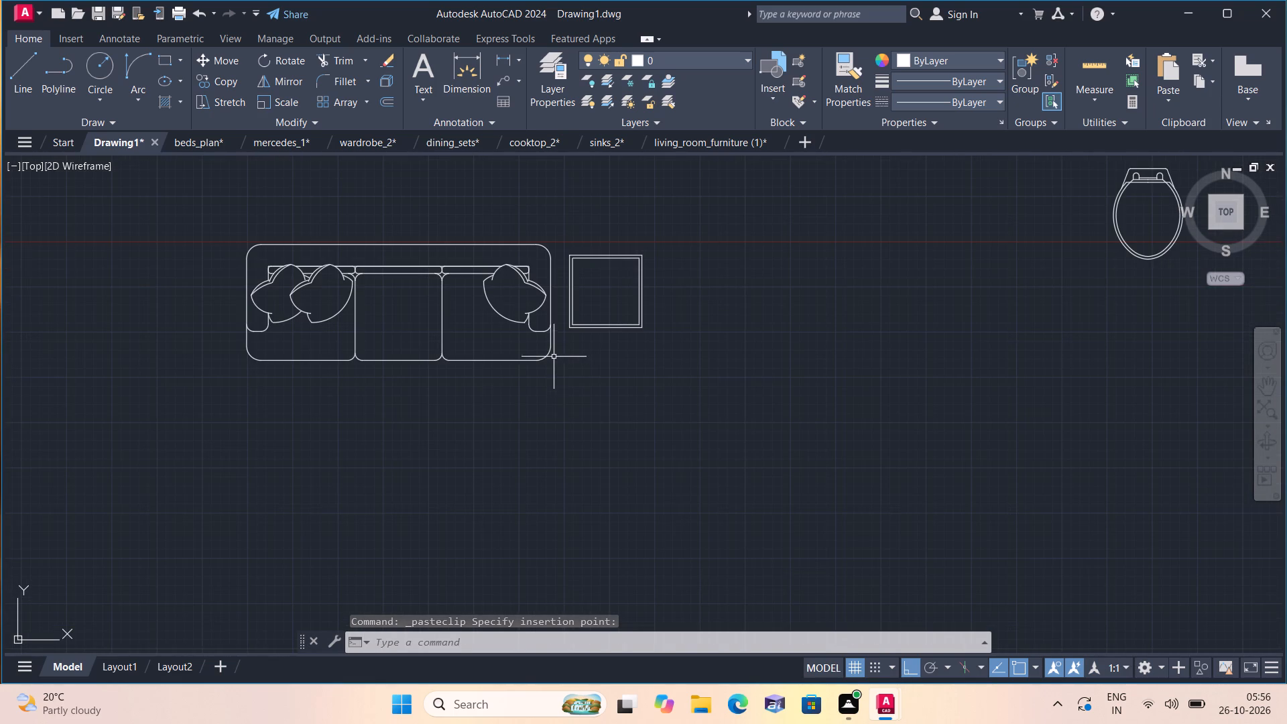
left_click(564, 387)
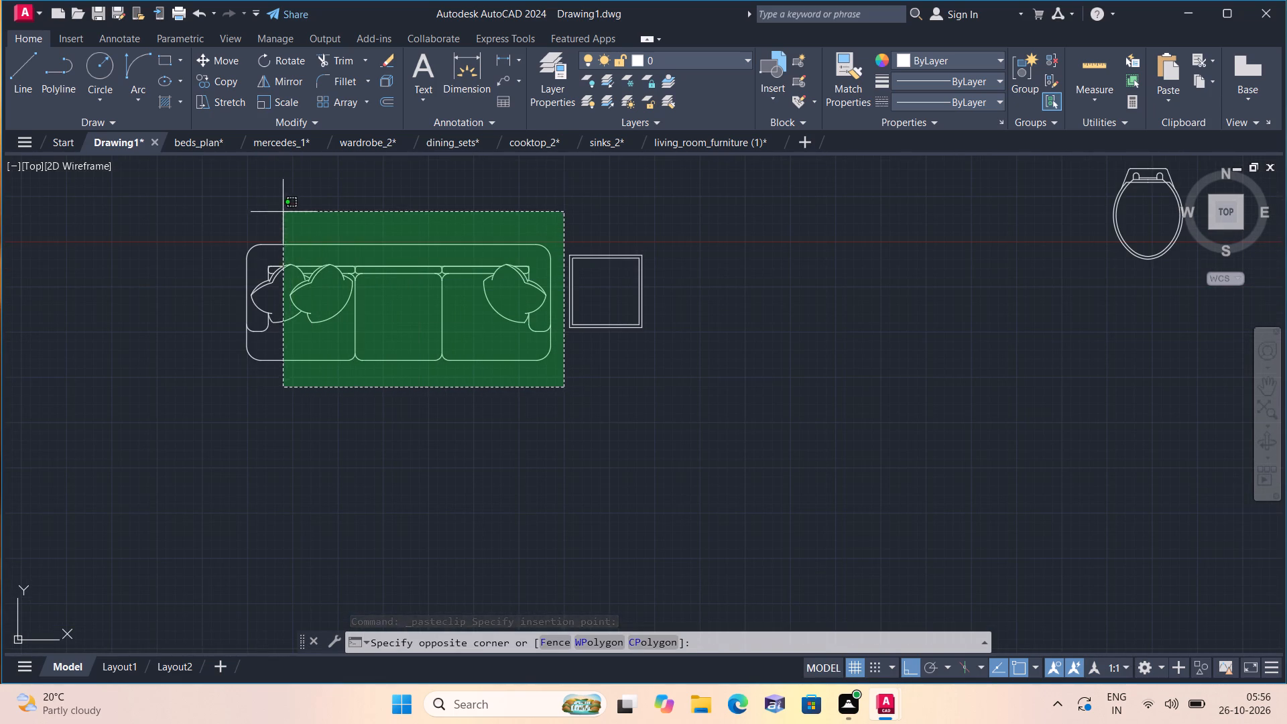
left_click(206, 213)
left_click(288, 77)
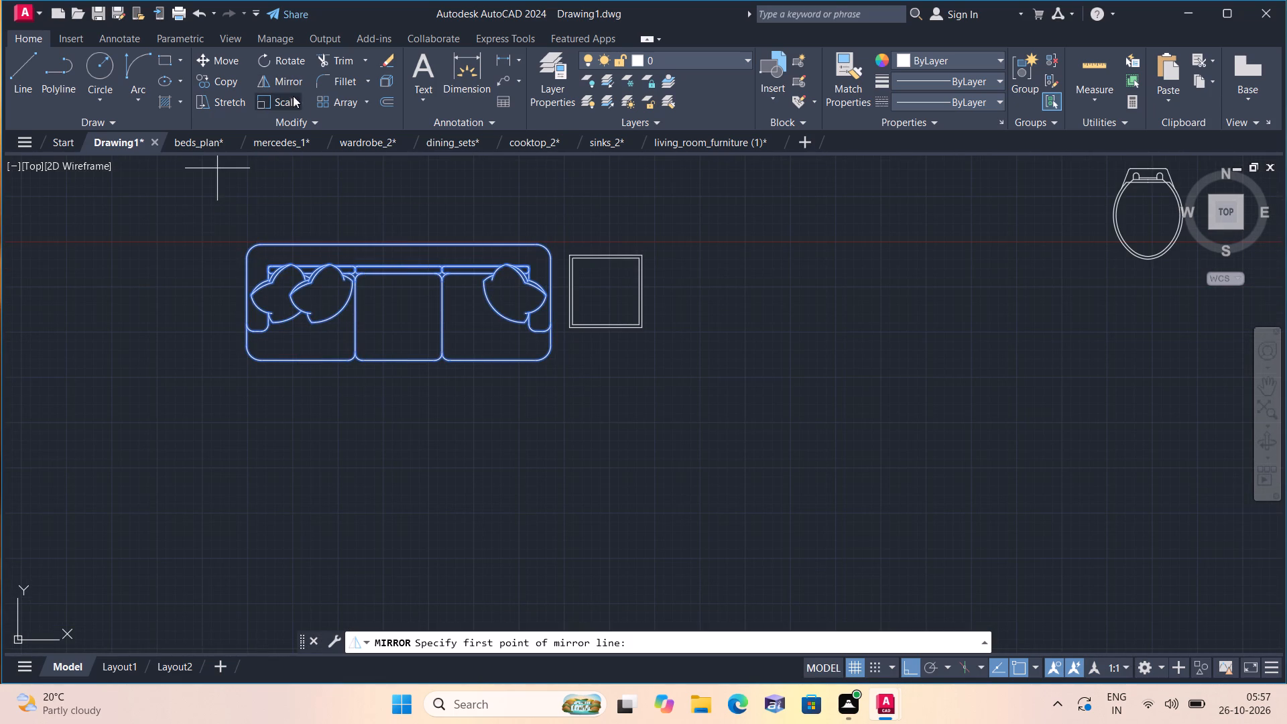
scroll(304, 113, "down", 2)
middle_click_drag(393, 411, 401, 282)
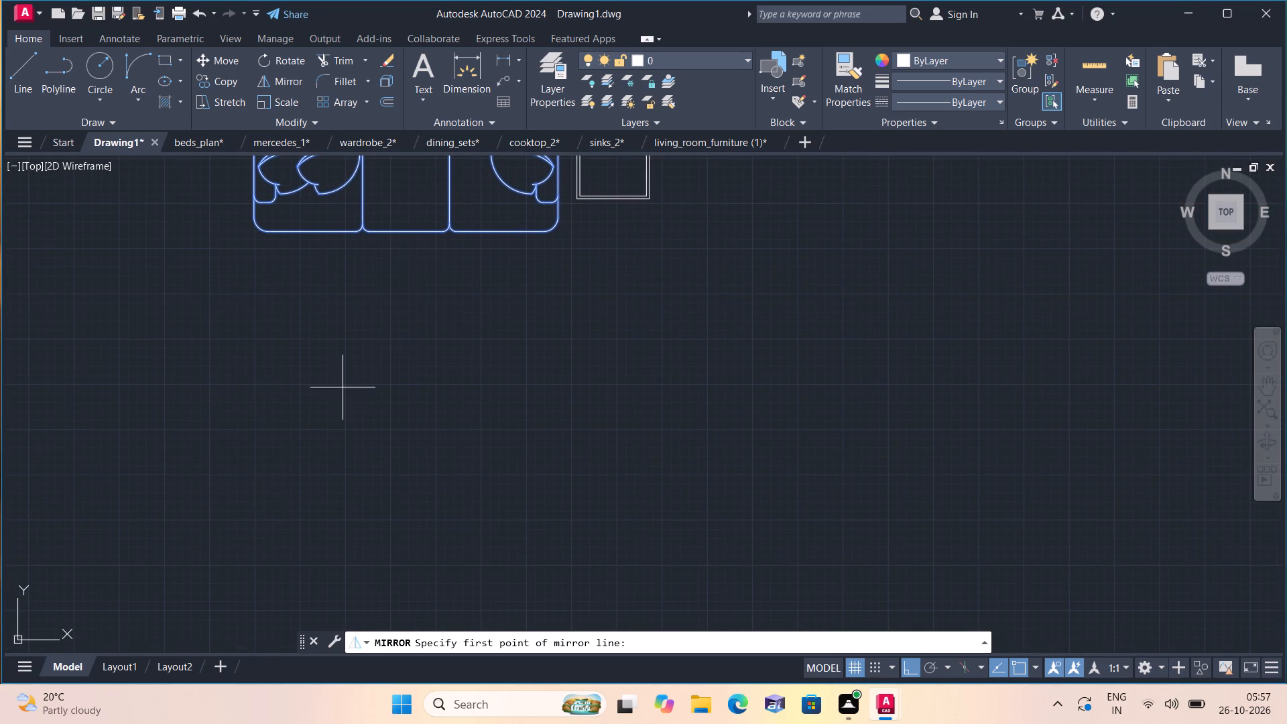
left_click(396, 347)
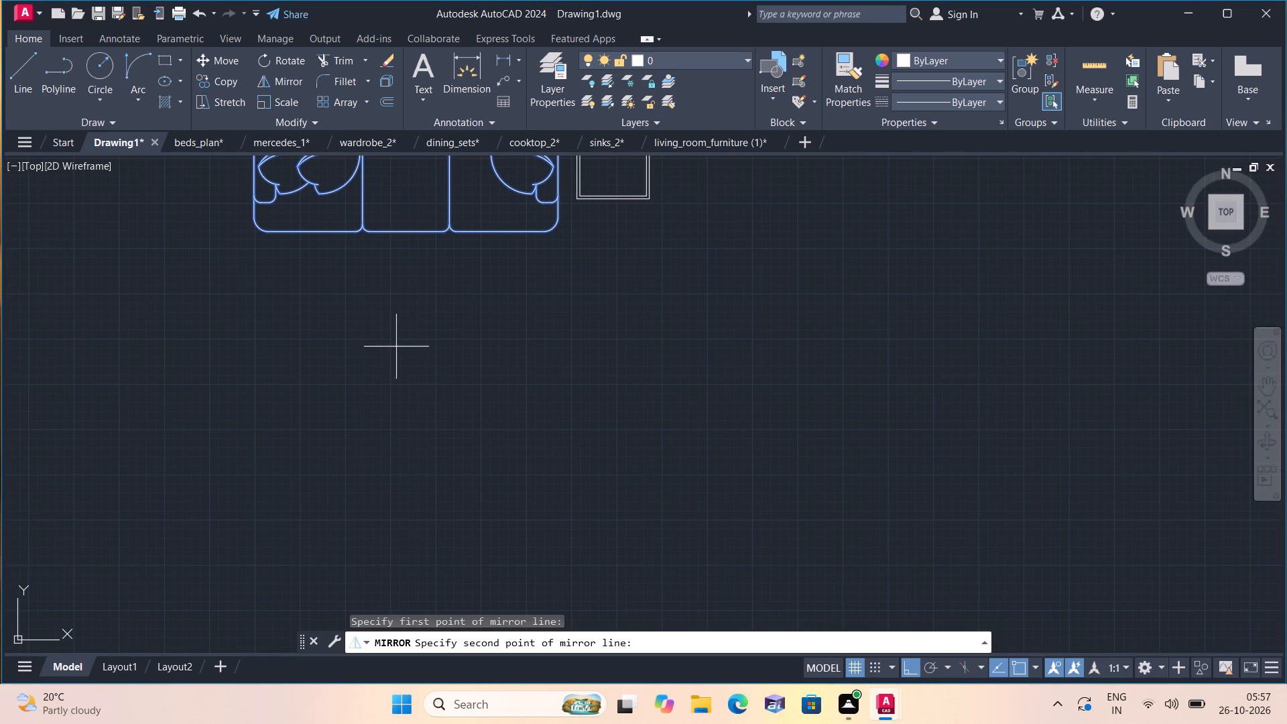
left_click(531, 339)
scroll(532, 339, "down", 1)
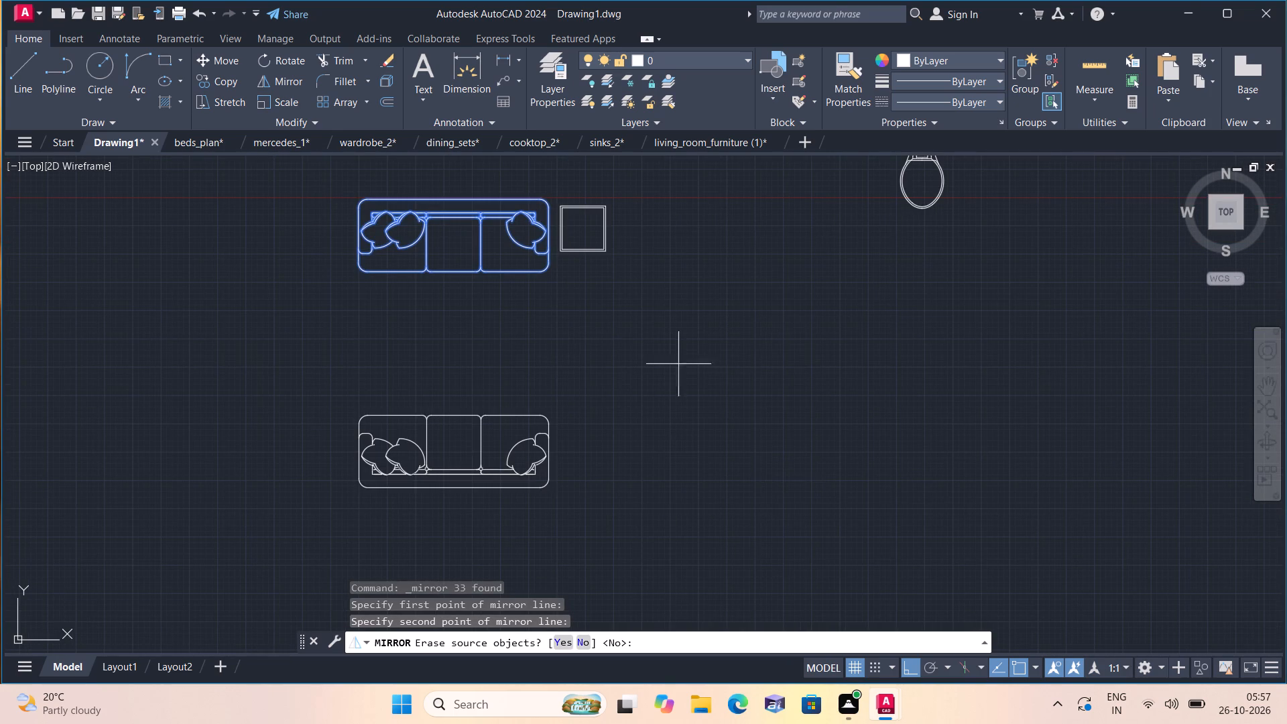
left_click(579, 641)
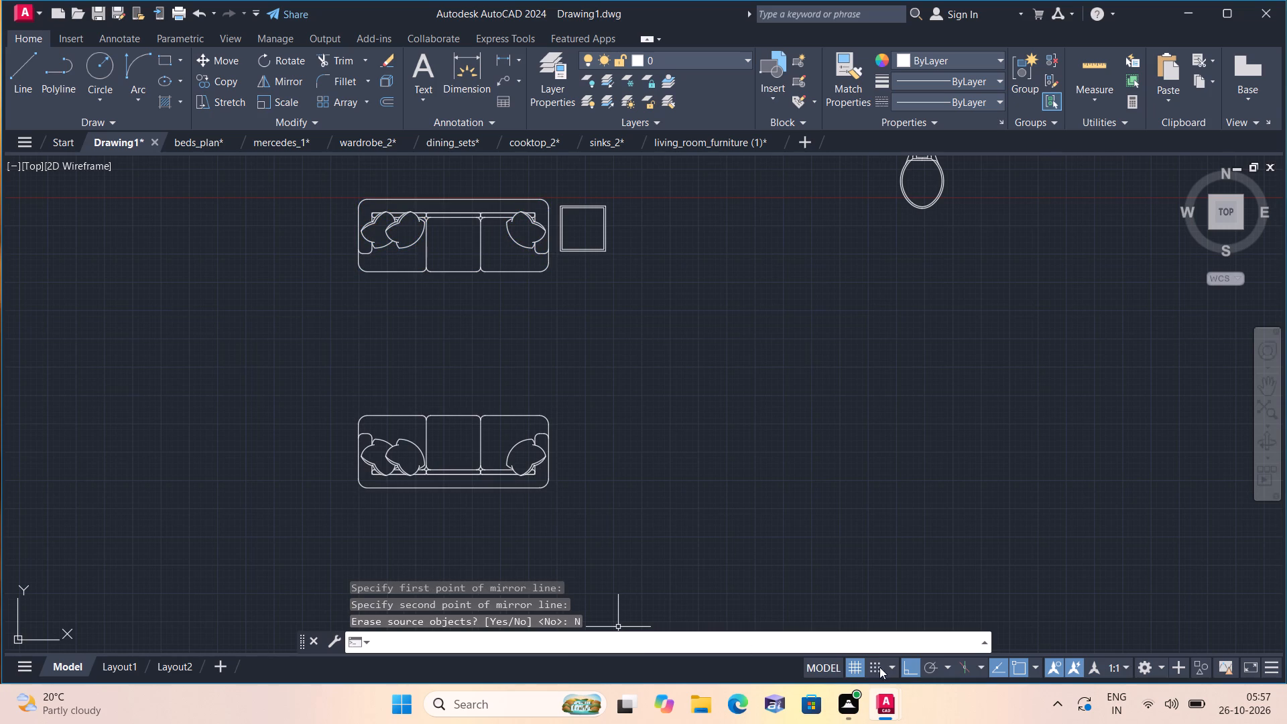
Turn Ortho off and move the square table into the middle of the gap between the two facing sofas.
left_click(908, 668)
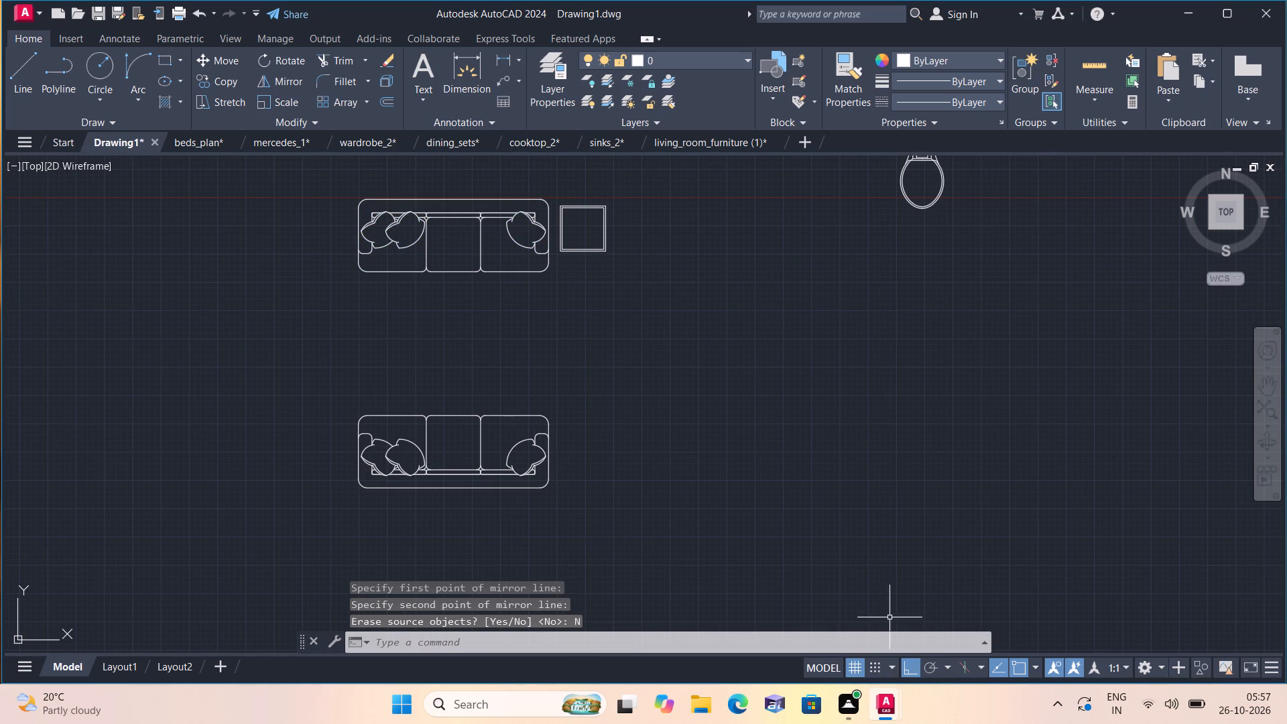
left_click(902, 656)
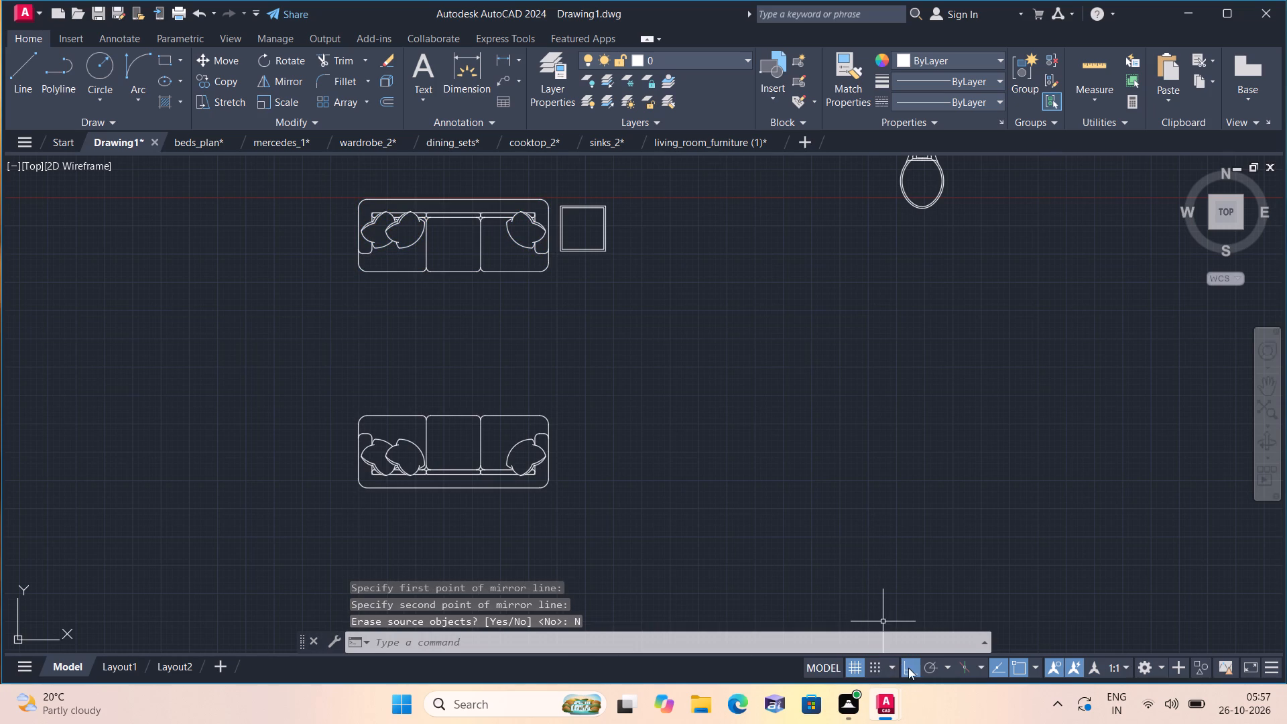
left_click(908, 668)
scroll(737, 426, "down", 2)
scroll(714, 359, "up", 3)
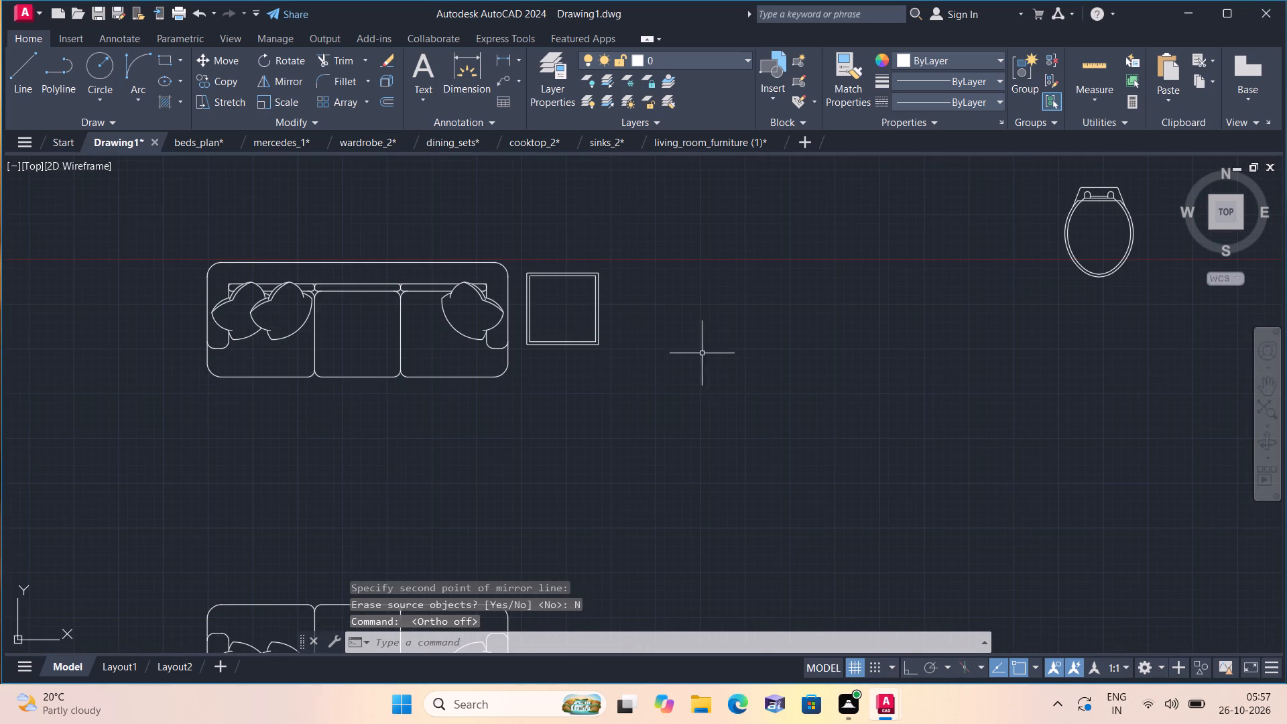
scroll(624, 308, "up", 1)
left_click(637, 373)
left_click(545, 257)
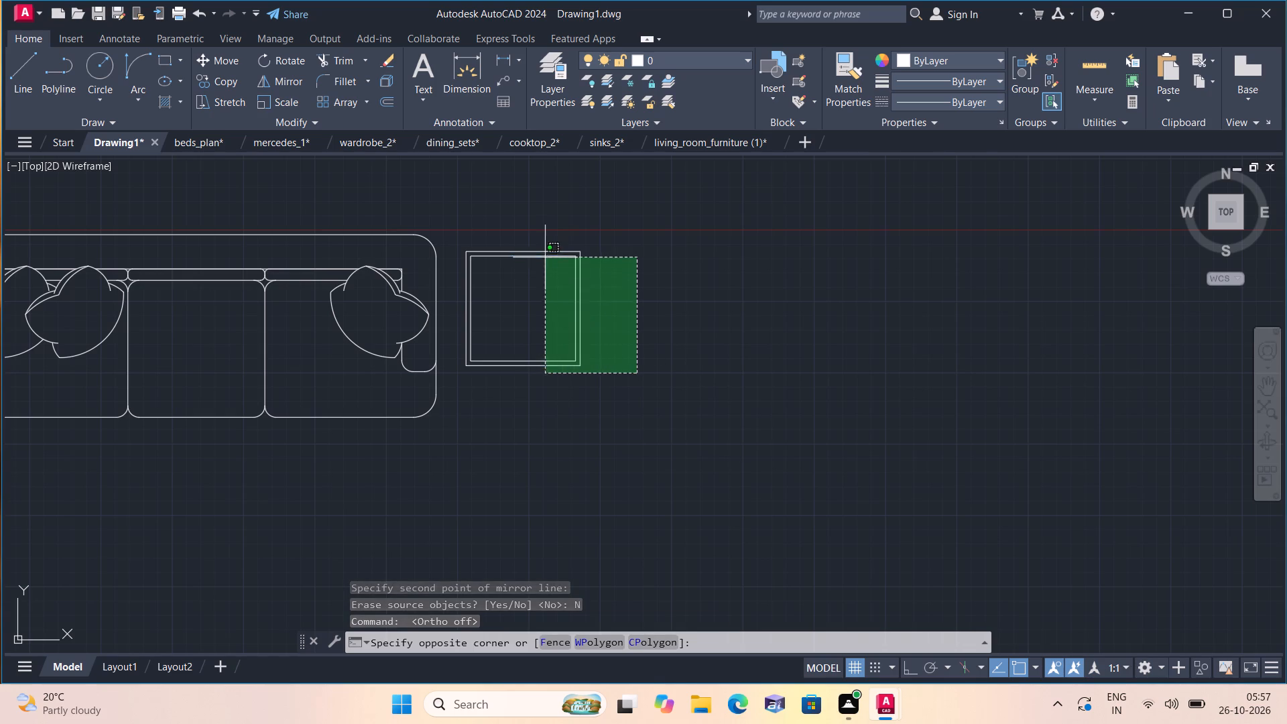
left_click(223, 56)
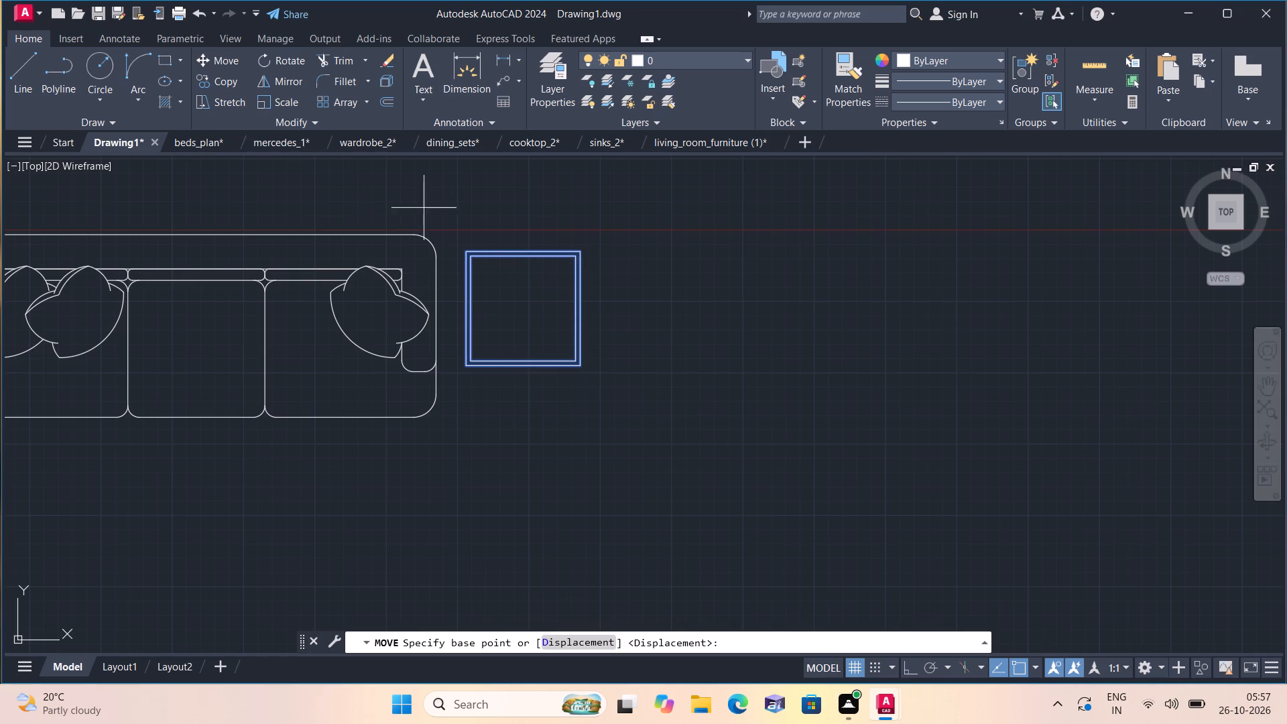
left_click(511, 292)
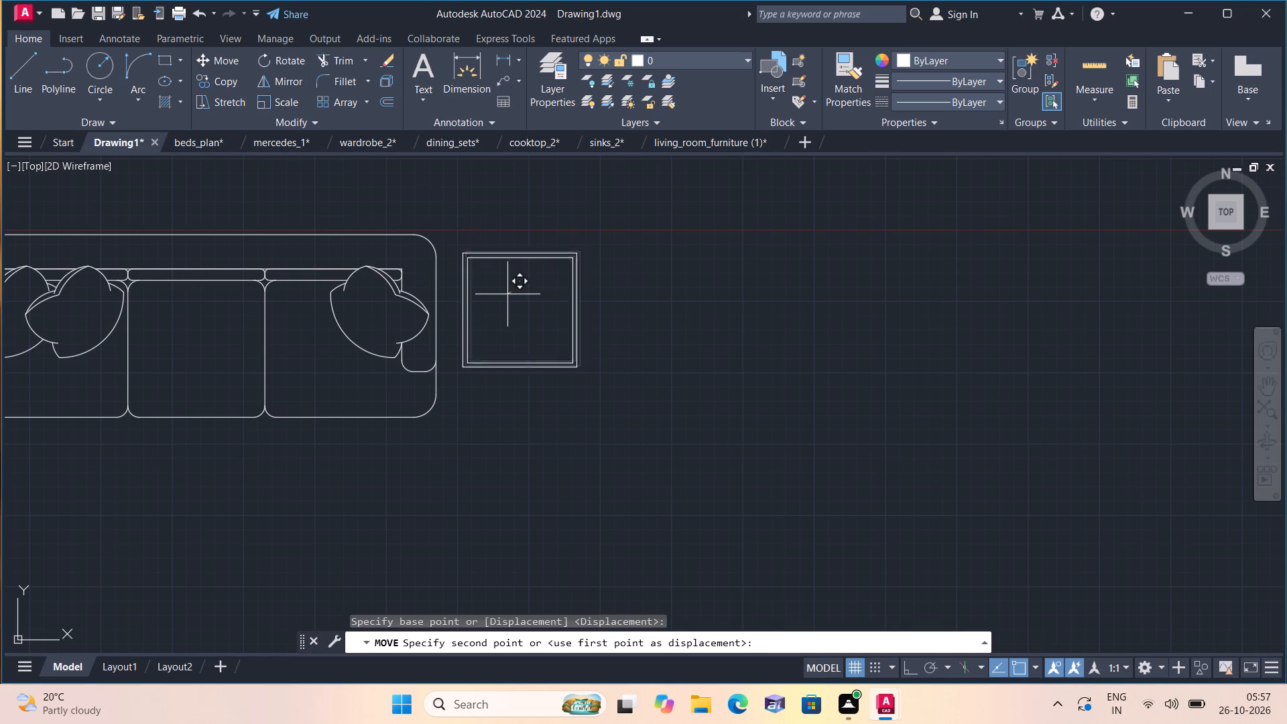
scroll(486, 367, "down", 1)
scroll(456, 417, "down", 1)
middle_click_drag(456, 416, 558, 300)
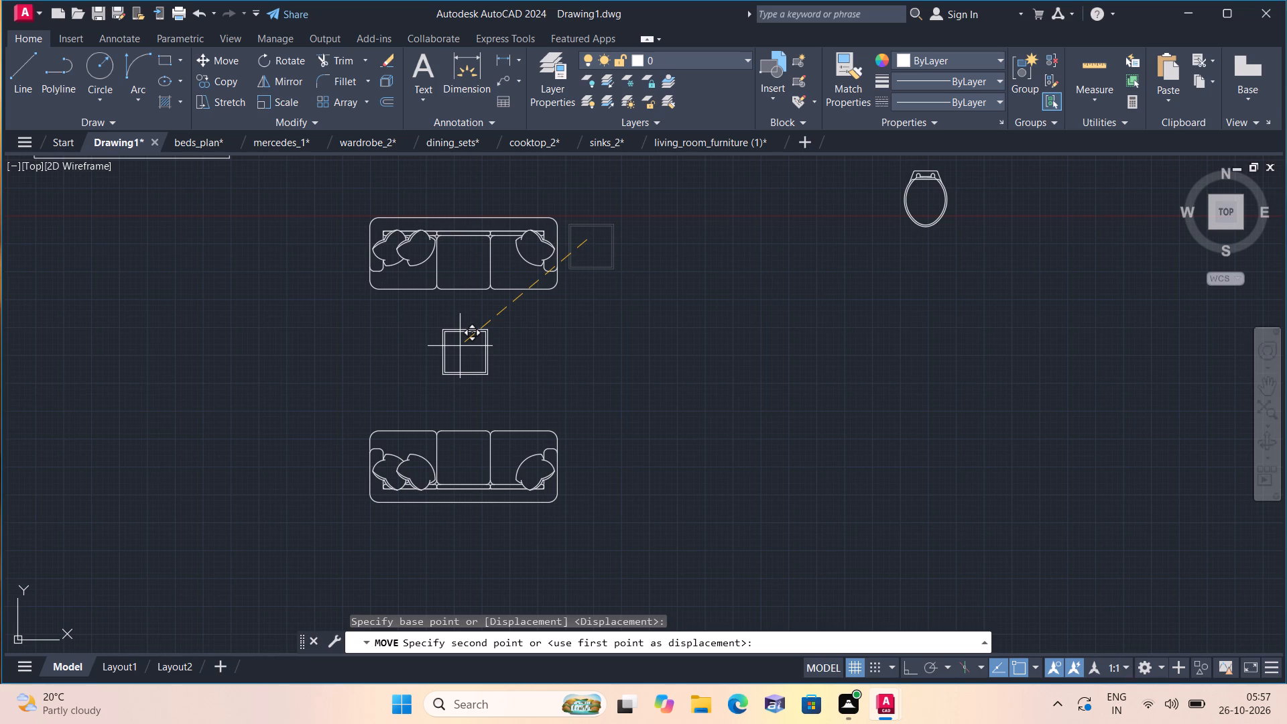
left_click(460, 346)
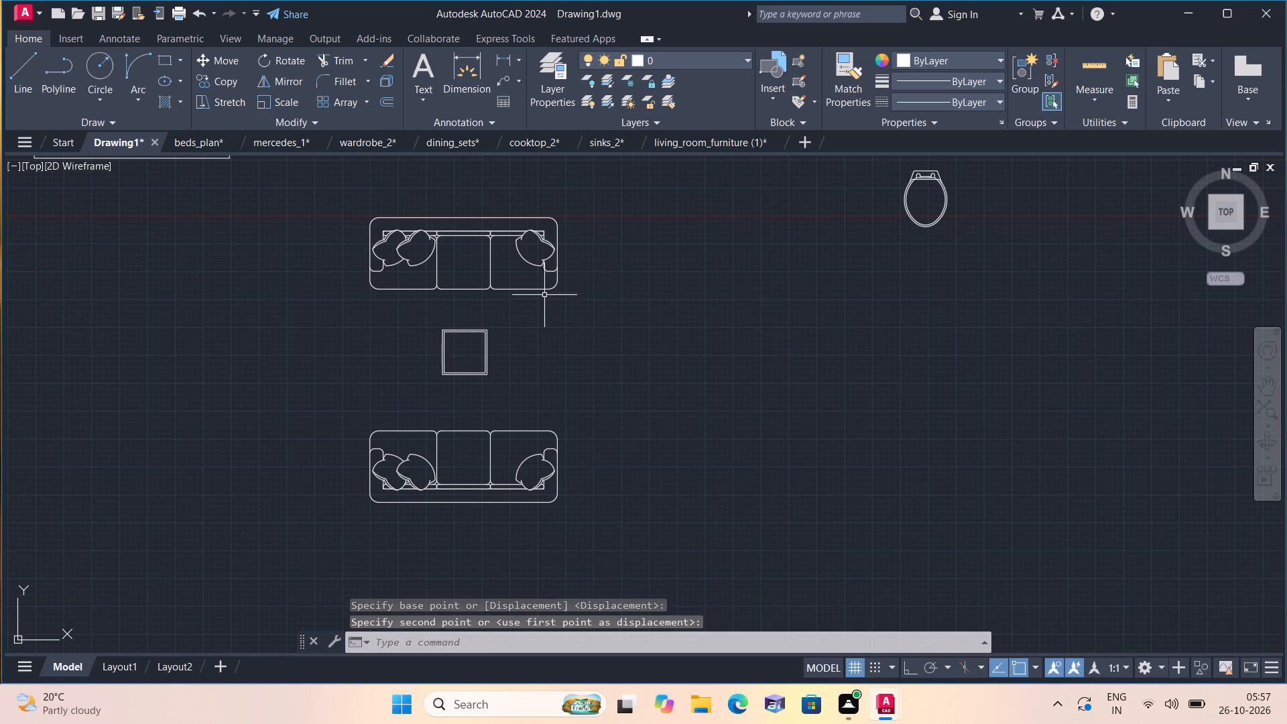
Move the upper sofa slightly down, closer to the square table.
scroll(556, 304, "up", 1)
left_click(595, 302)
middle_click_drag(406, 267, 405, 267)
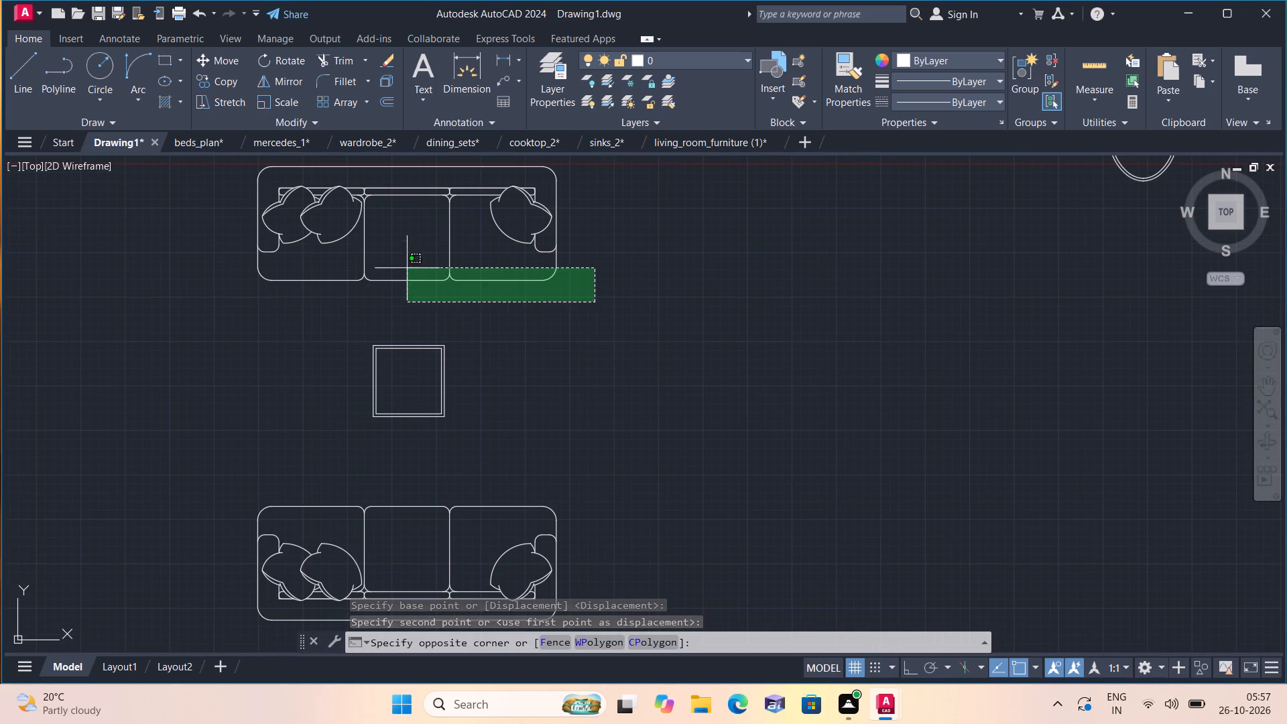
middle_click_drag(405, 267, 468, 339)
left_click(286, 200)
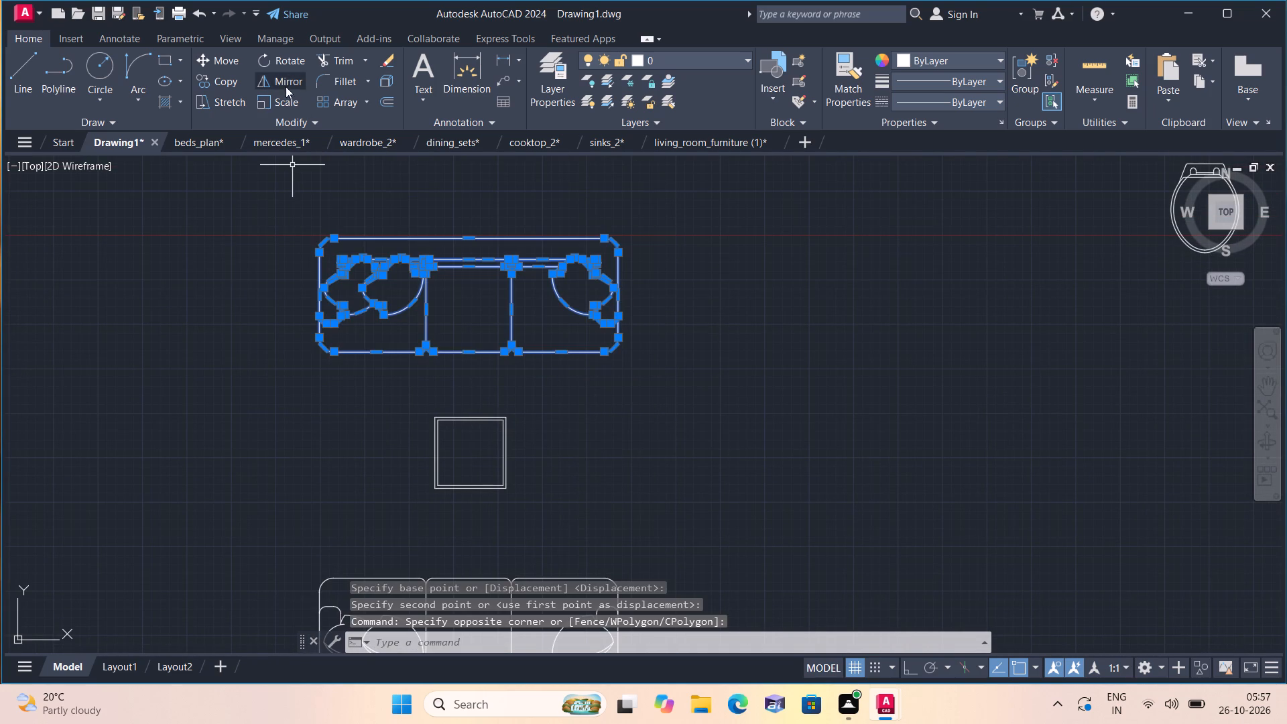
left_click(220, 59)
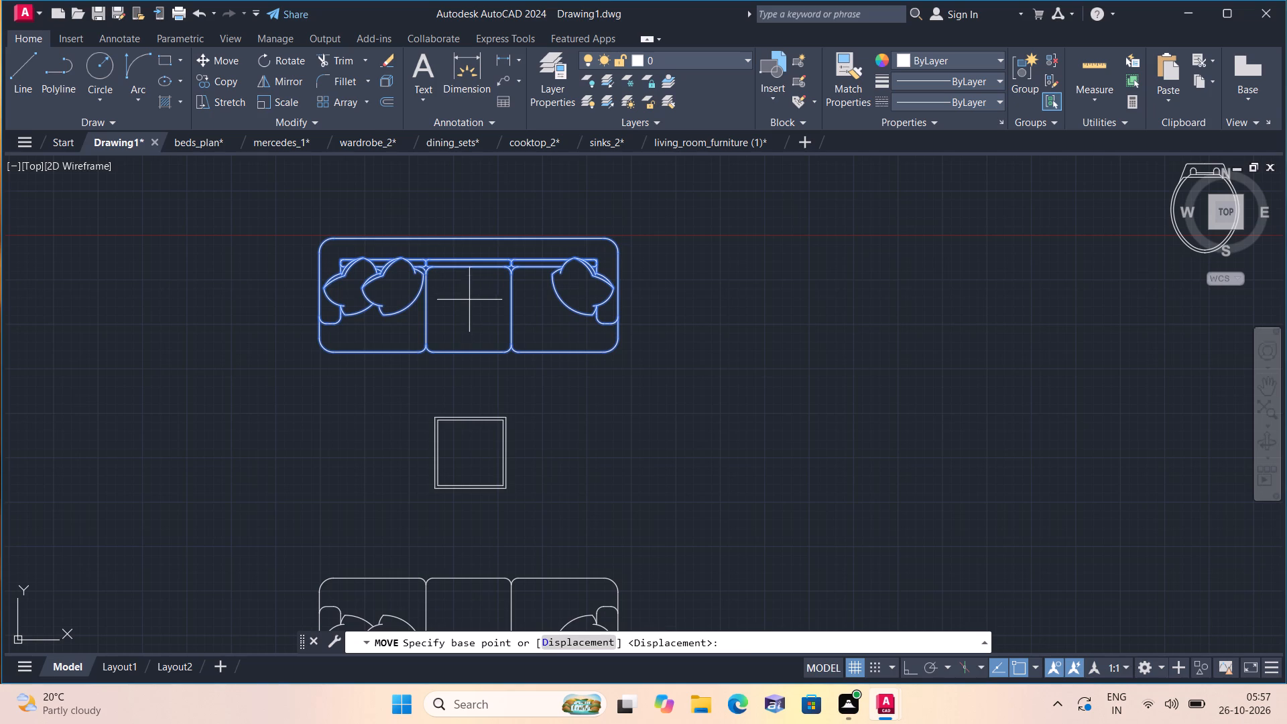
left_click(471, 304)
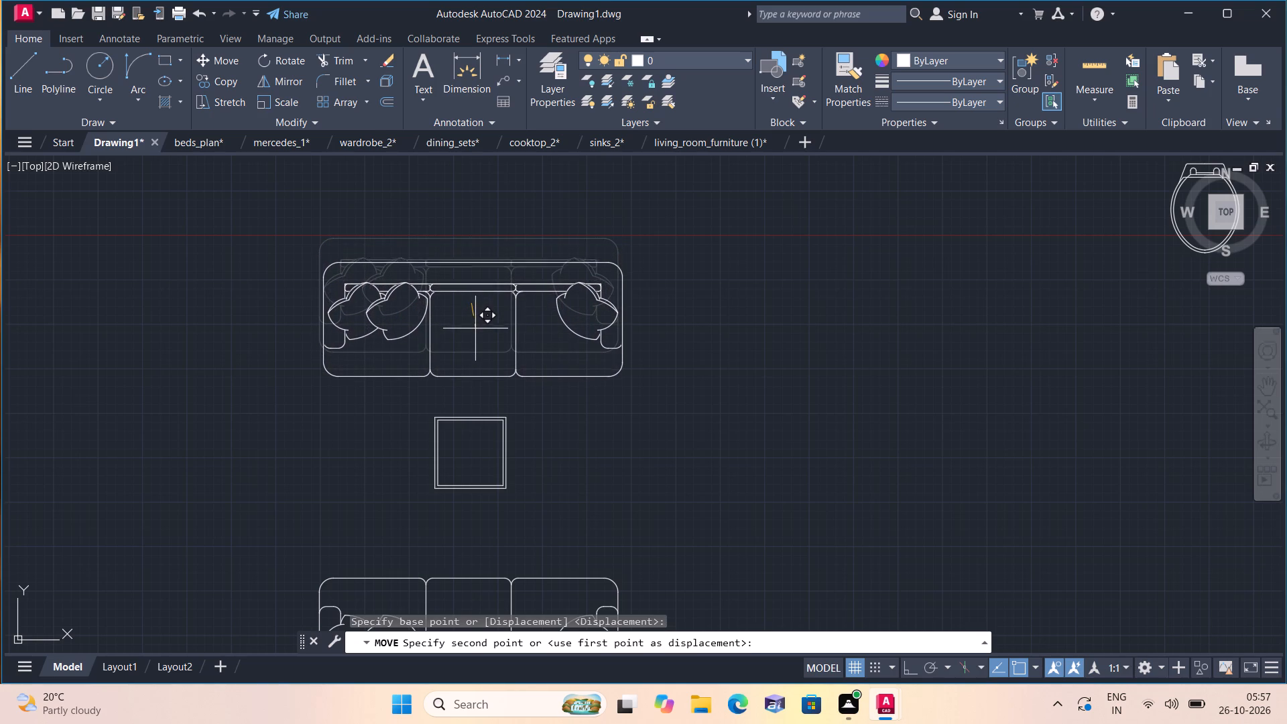
left_click(476, 331)
middle_click_drag(483, 335, 456, 195)
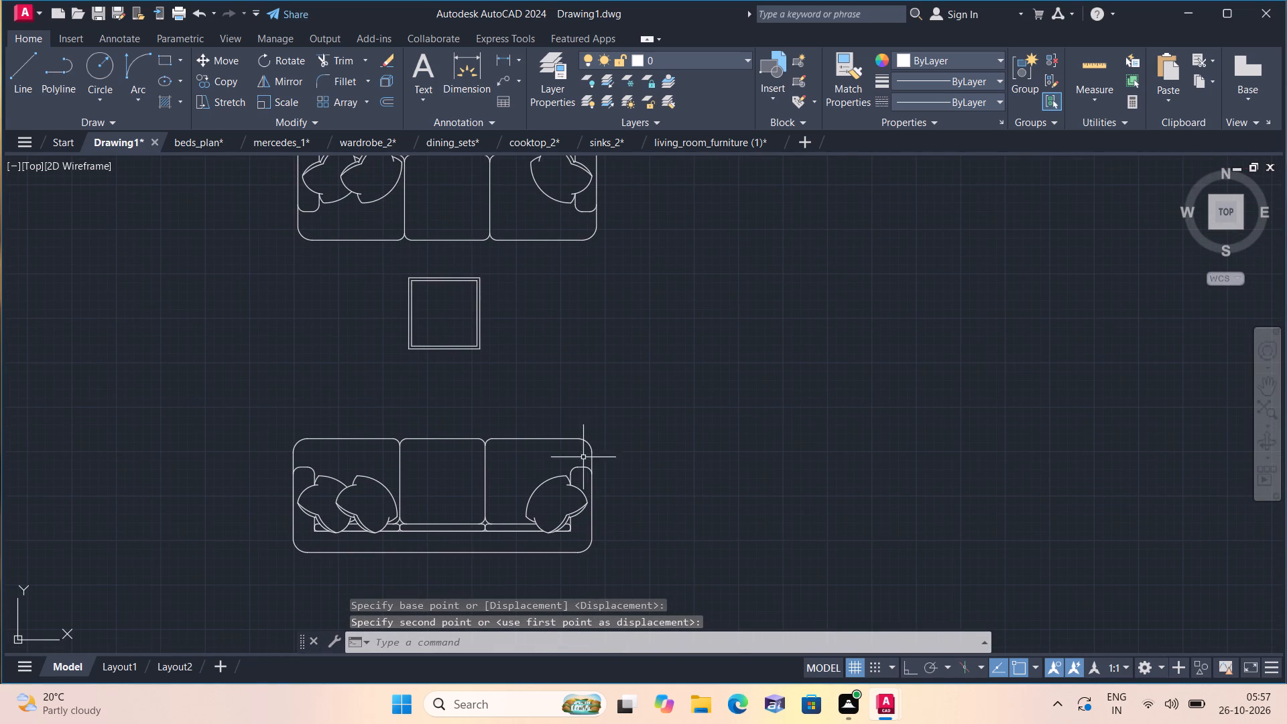
Move the lower three-seat sofa up, closer to the square table and aligned with the upper sofa.
left_click_drag(646, 570, 644, 560)
left_click(264, 391)
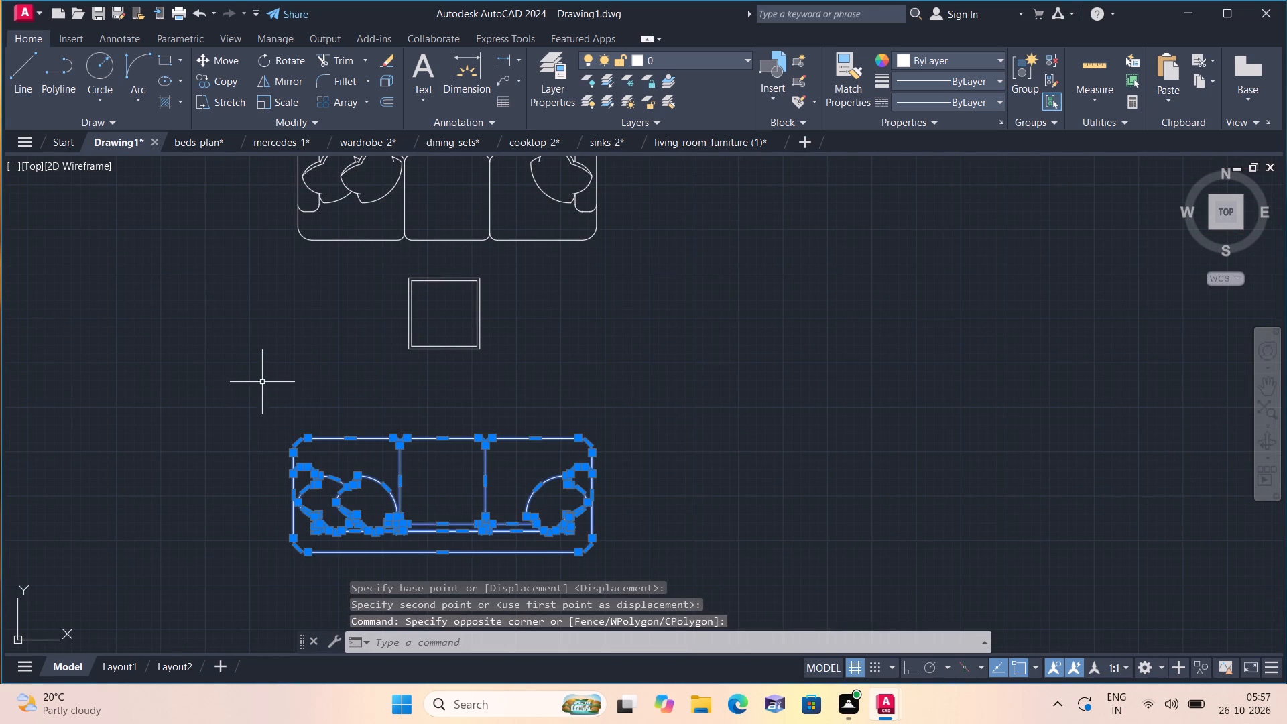
left_click(221, 56)
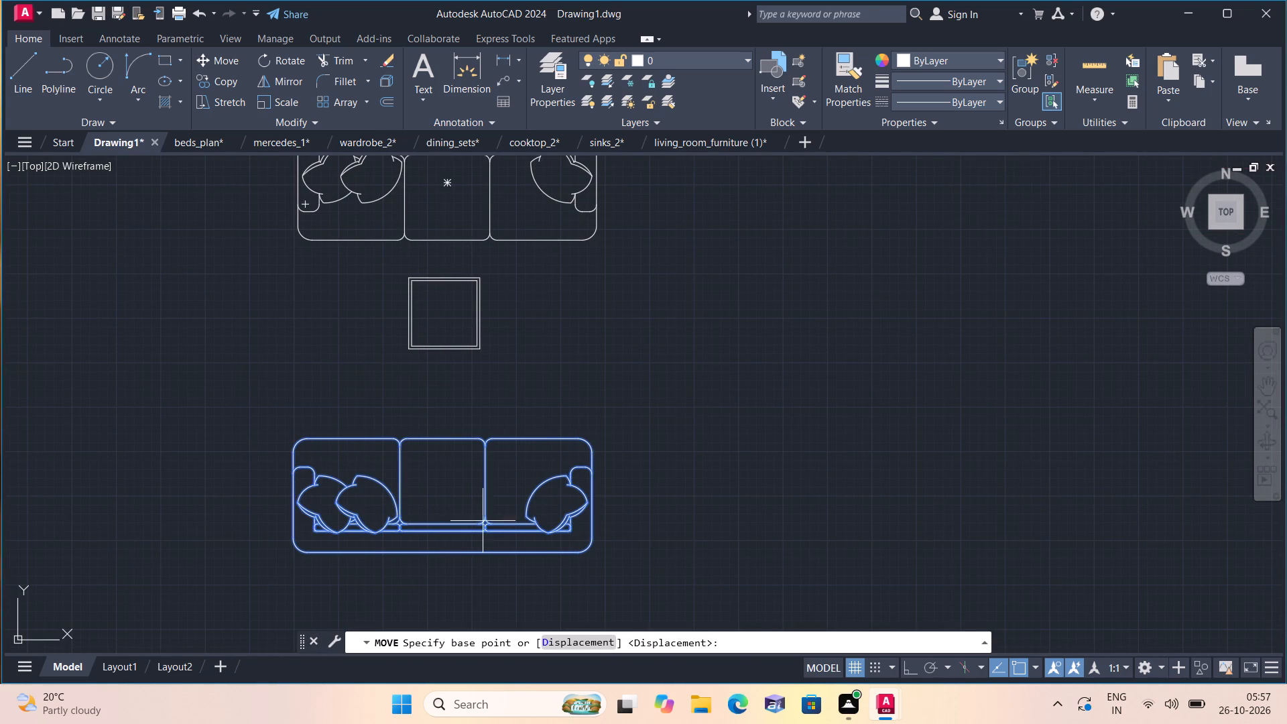
left_click(446, 481)
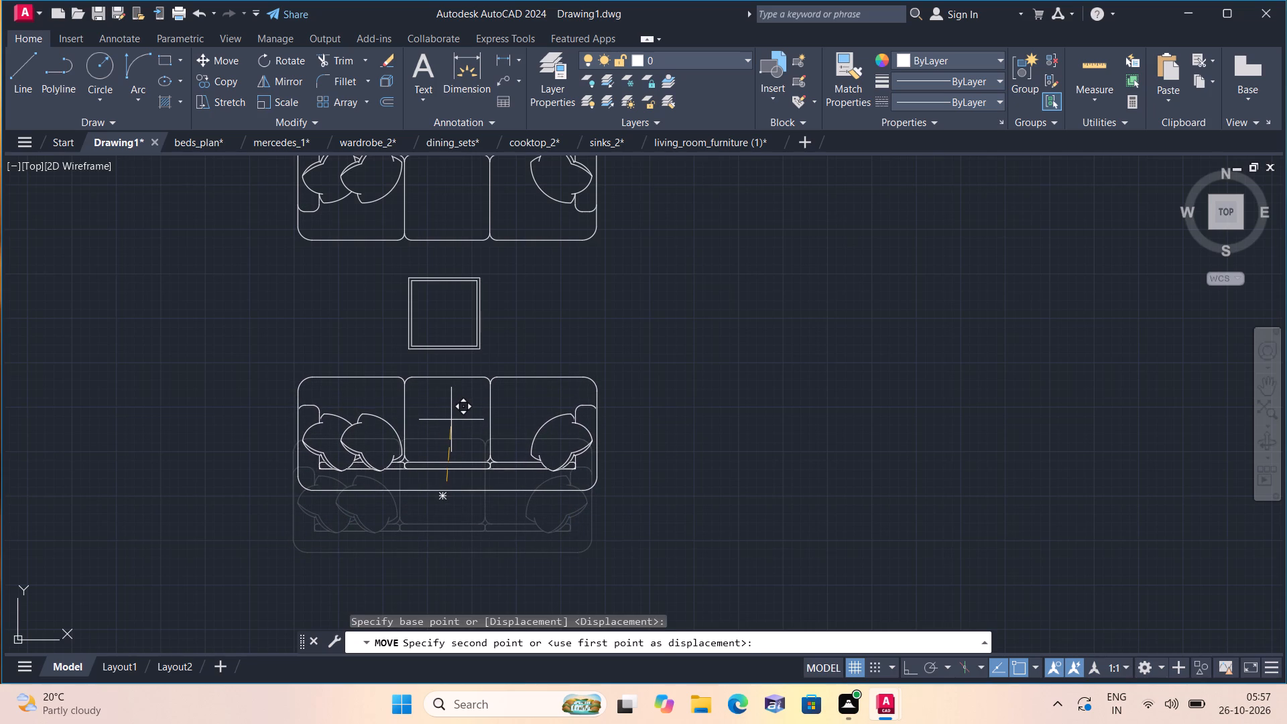
left_click(451, 420)
Turn Ortho on and rotate the toilet 270° about a point on the left edge of its bowl.
scroll(555, 364, "down", 1)
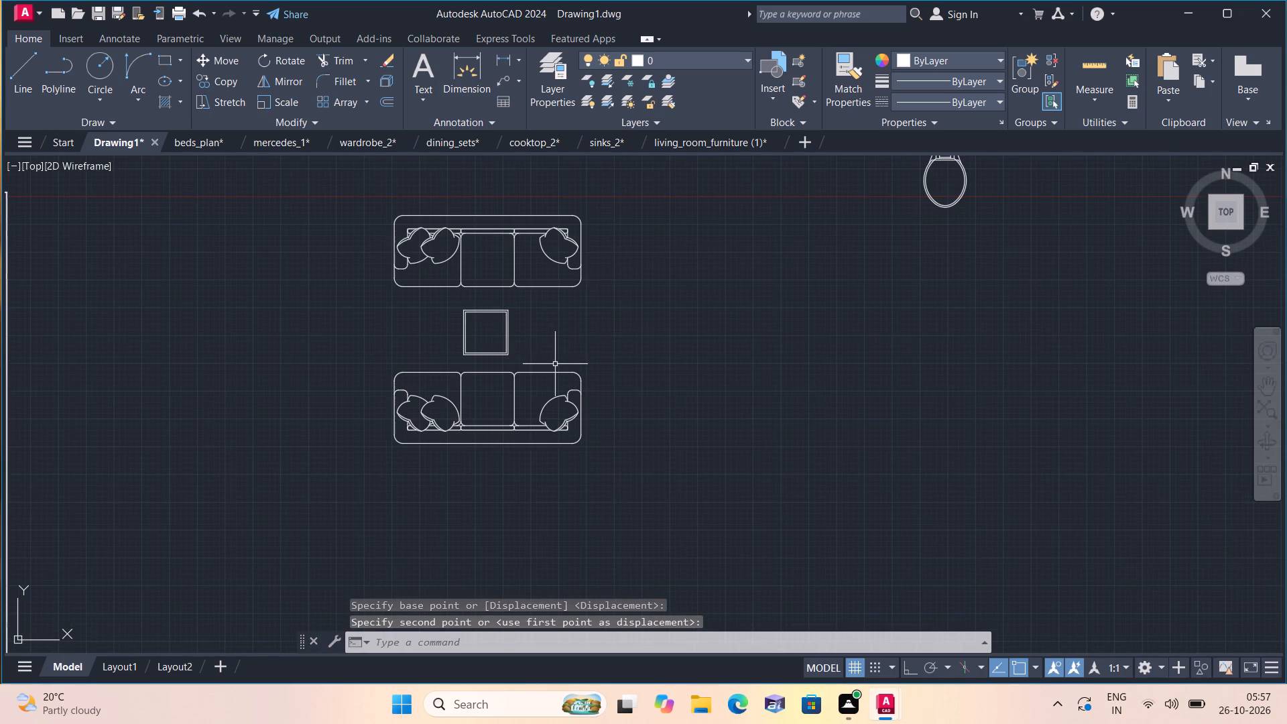
scroll(555, 364, "down", 1)
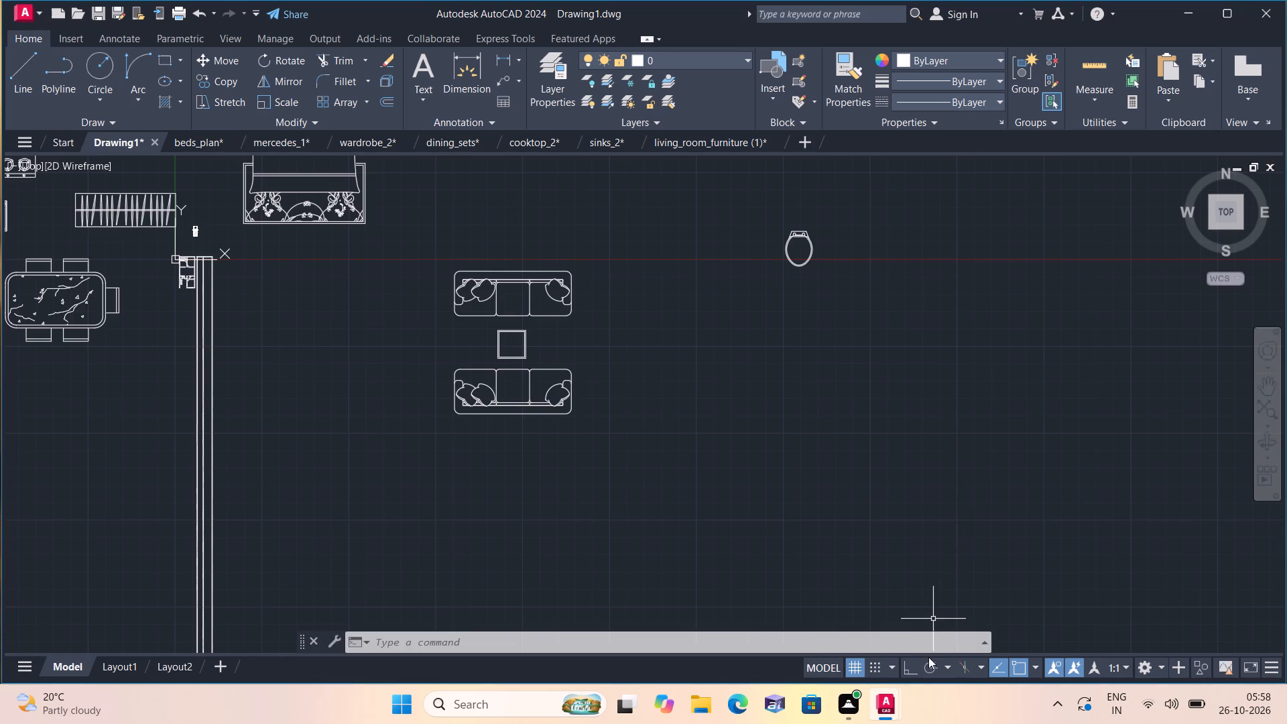
left_click(912, 666)
scroll(751, 226, "up", 1)
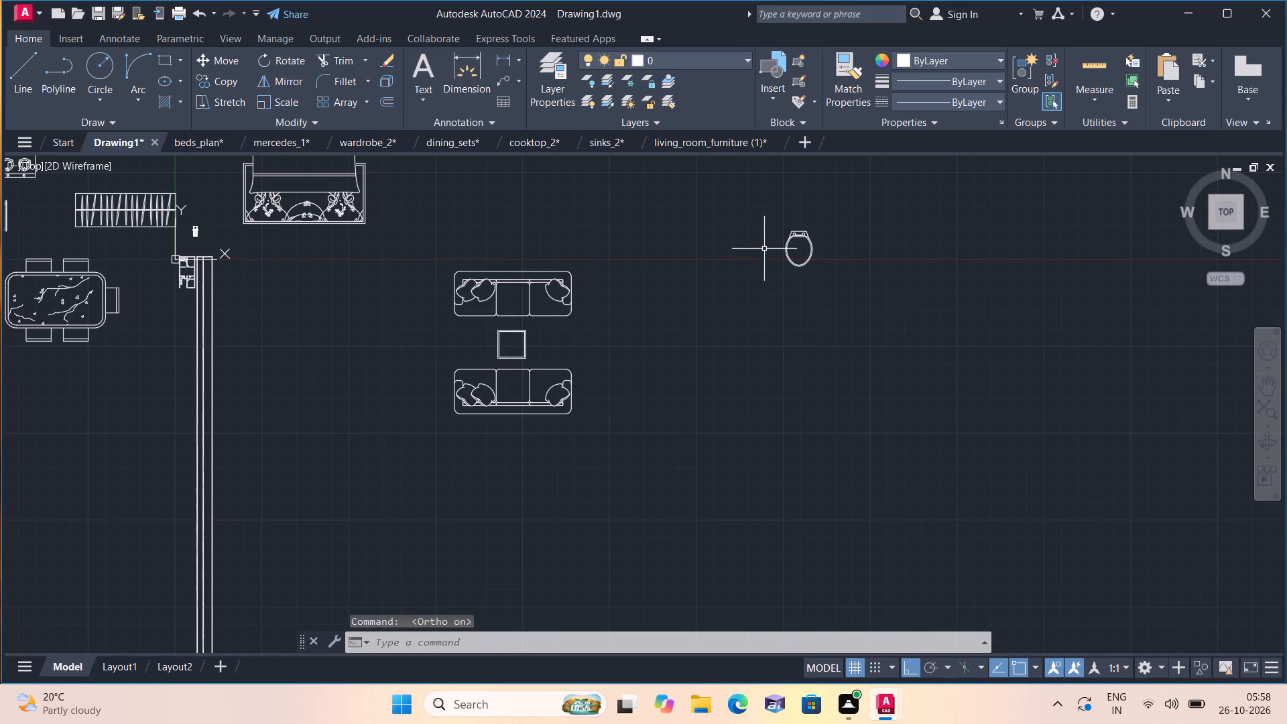
scroll(751, 227, "up", 1)
left_click(843, 199)
left_click(943, 375)
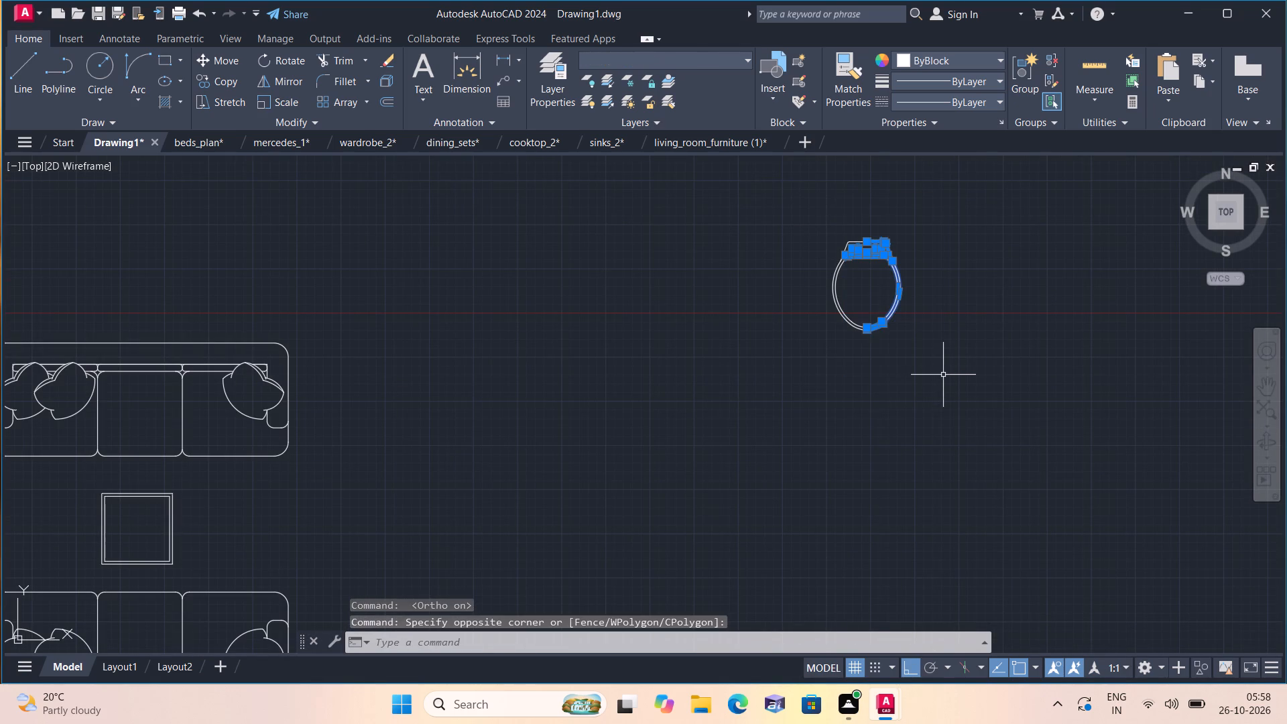
left_click(943, 375)
left_click(756, 208)
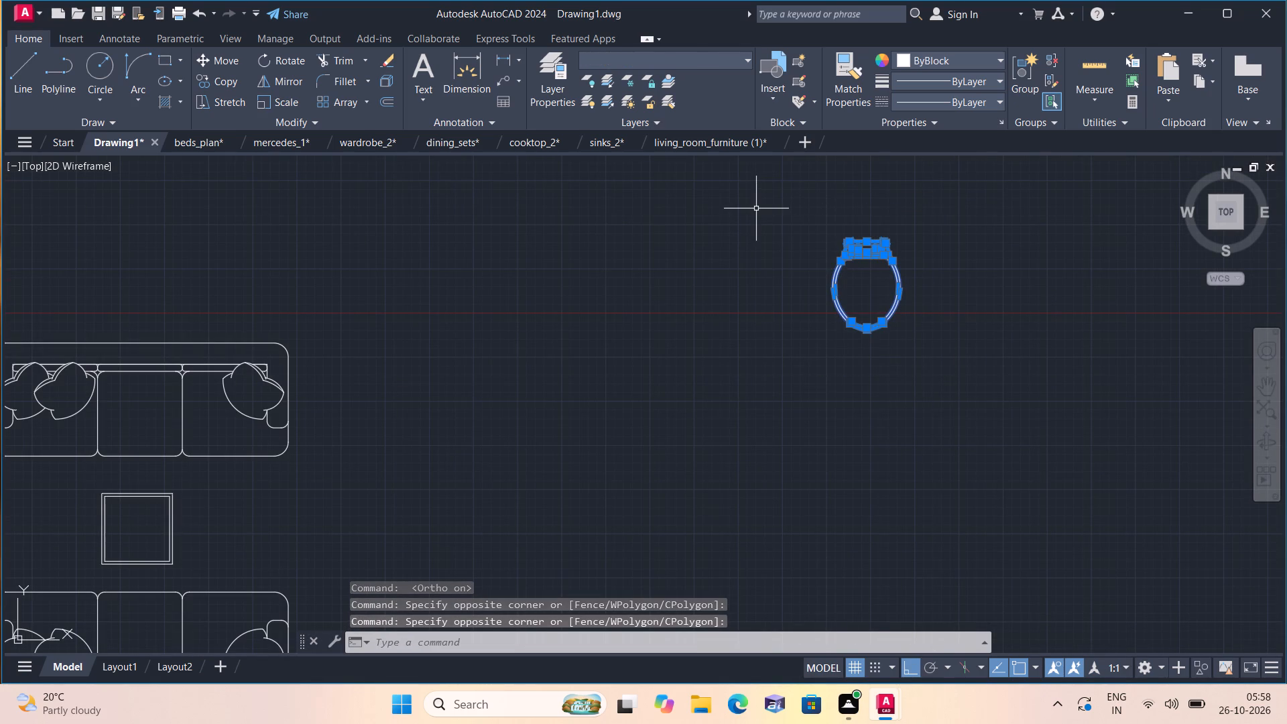
left_click(278, 56)
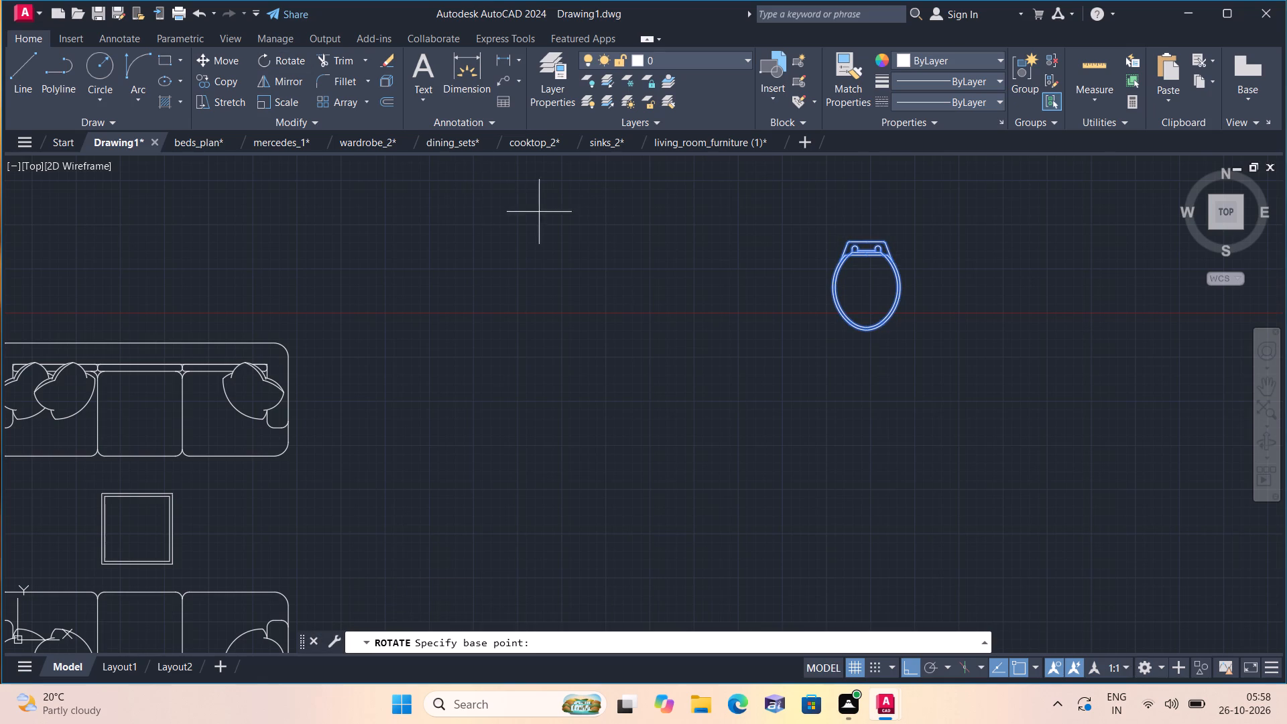
left_click(831, 293)
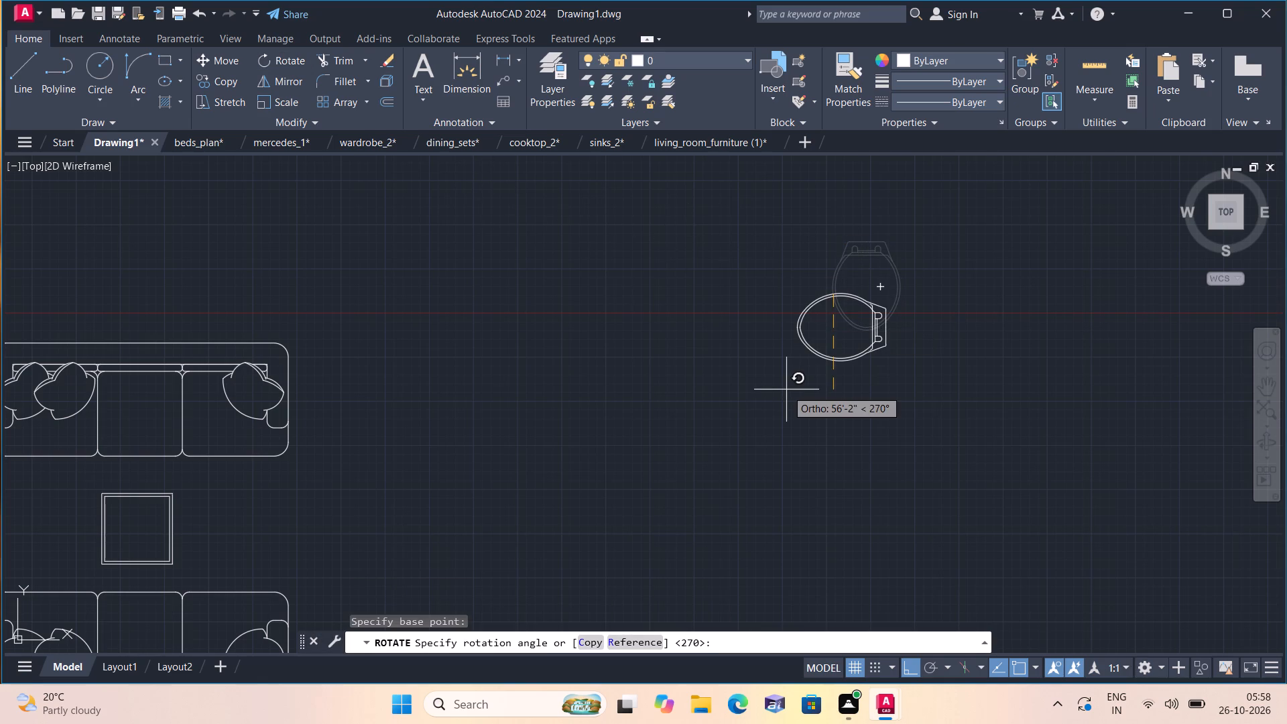
left_click(786, 389)
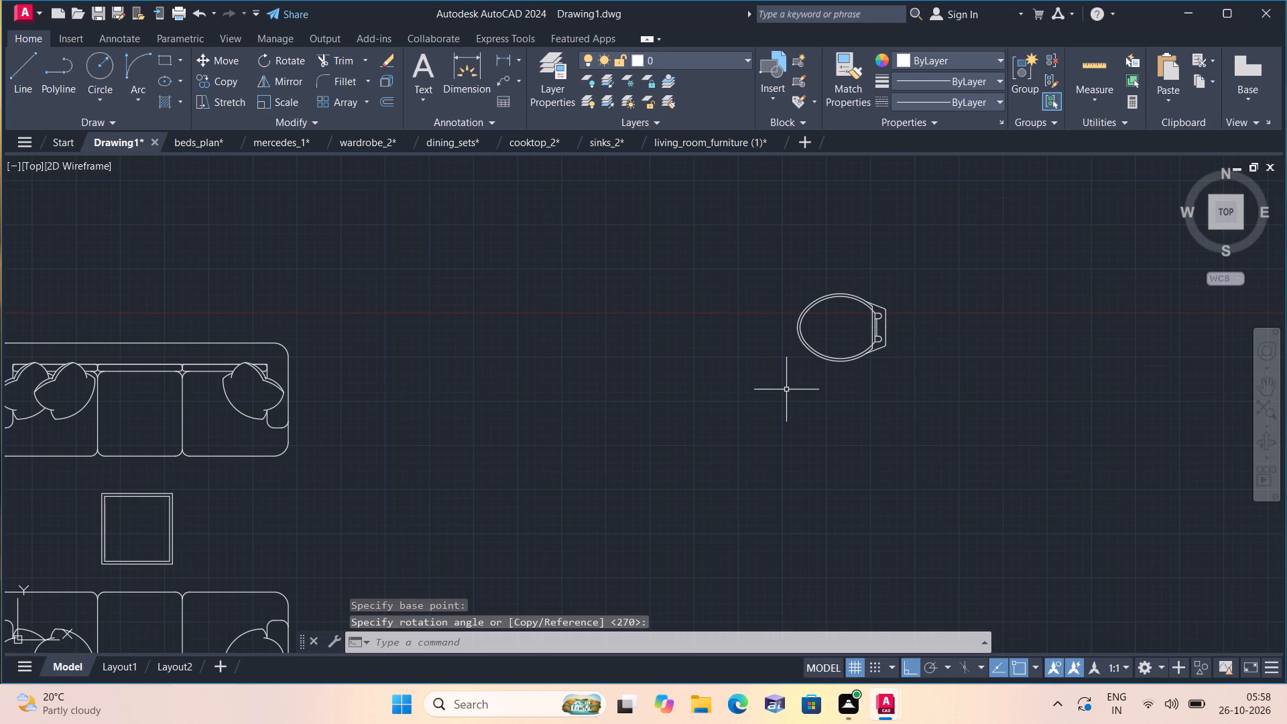
Copy the bed with its nightstands and rug horizontally into the empty space above the toilet, level with the original bed.
scroll(639, 367, "down", 1)
middle_click_drag(641, 367, 726, 314)
scroll(648, 361, "down", 1)
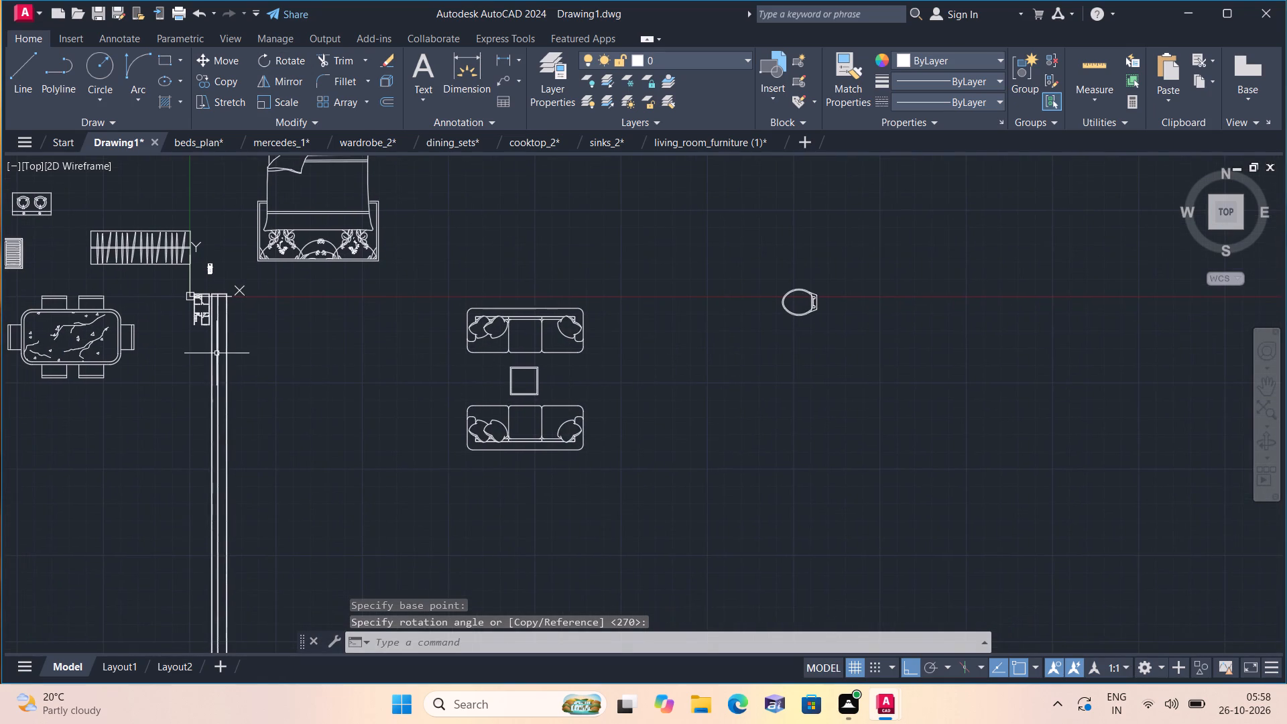
middle_click_drag(134, 351, 276, 328)
scroll(136, 350, "down", 1)
scroll(227, 314, "up", 1)
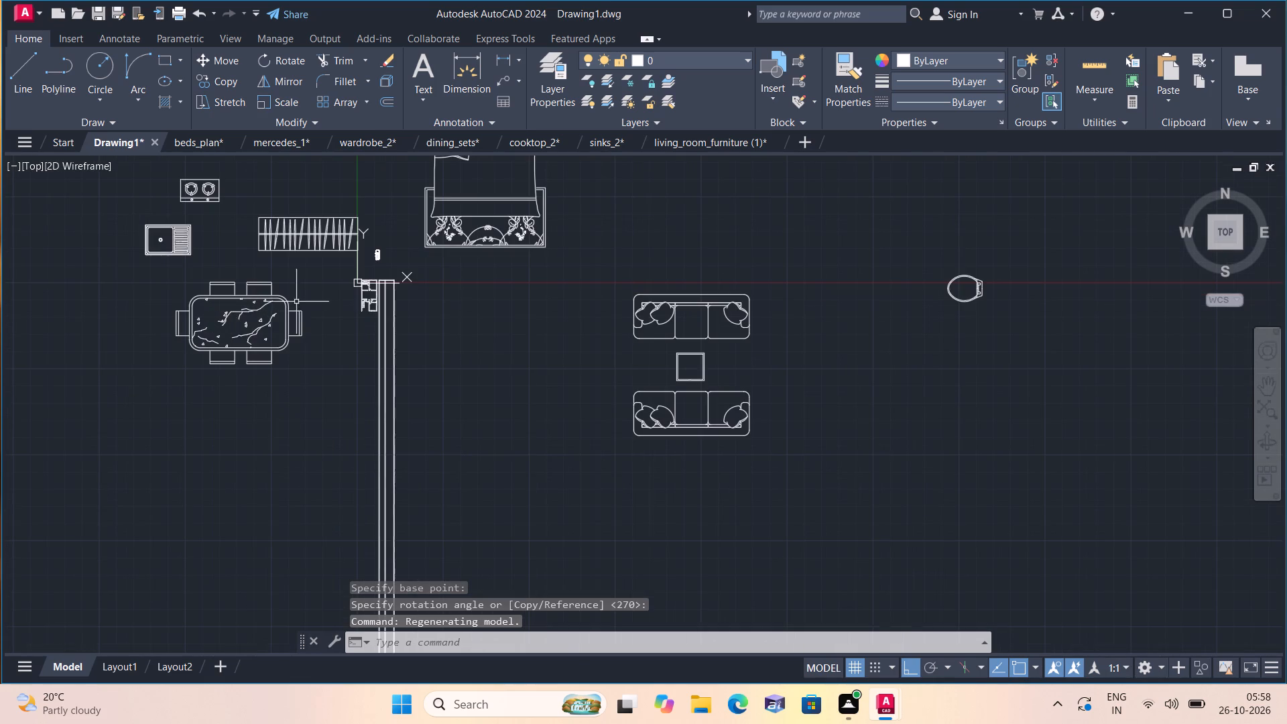
middle_click_drag(334, 286, 311, 455)
scroll(461, 434, "up", 1)
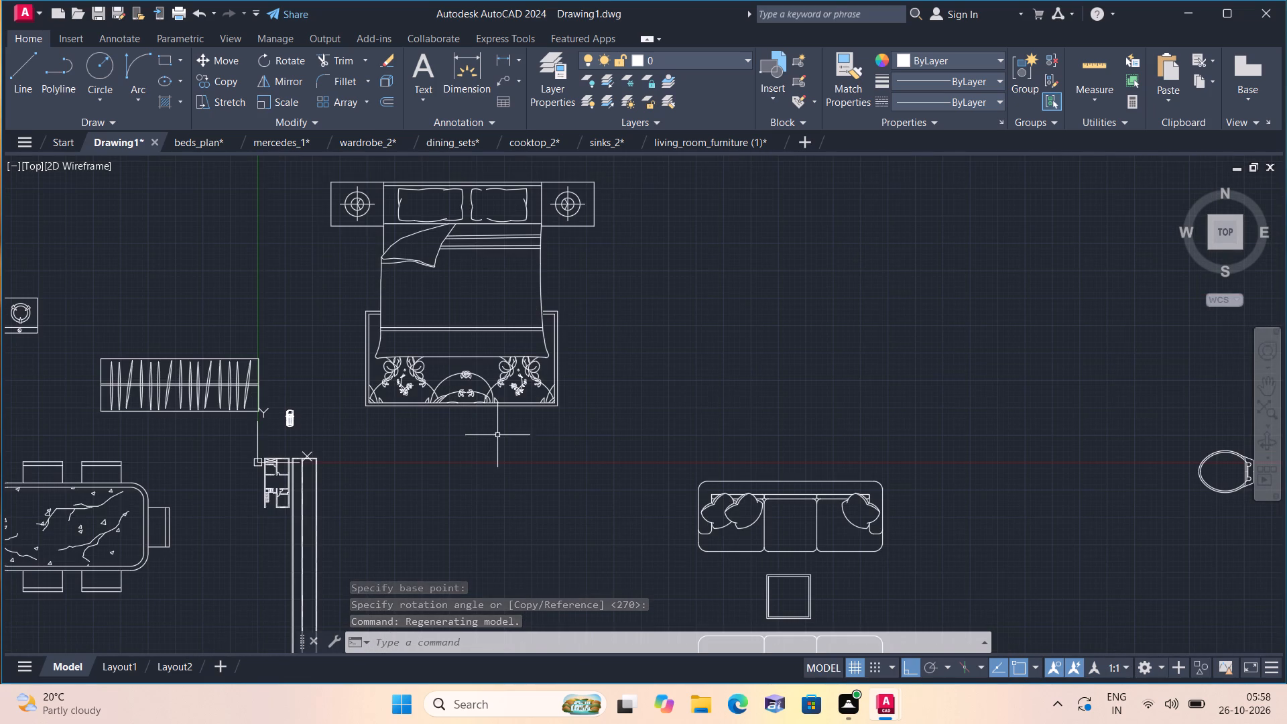
left_click(598, 412)
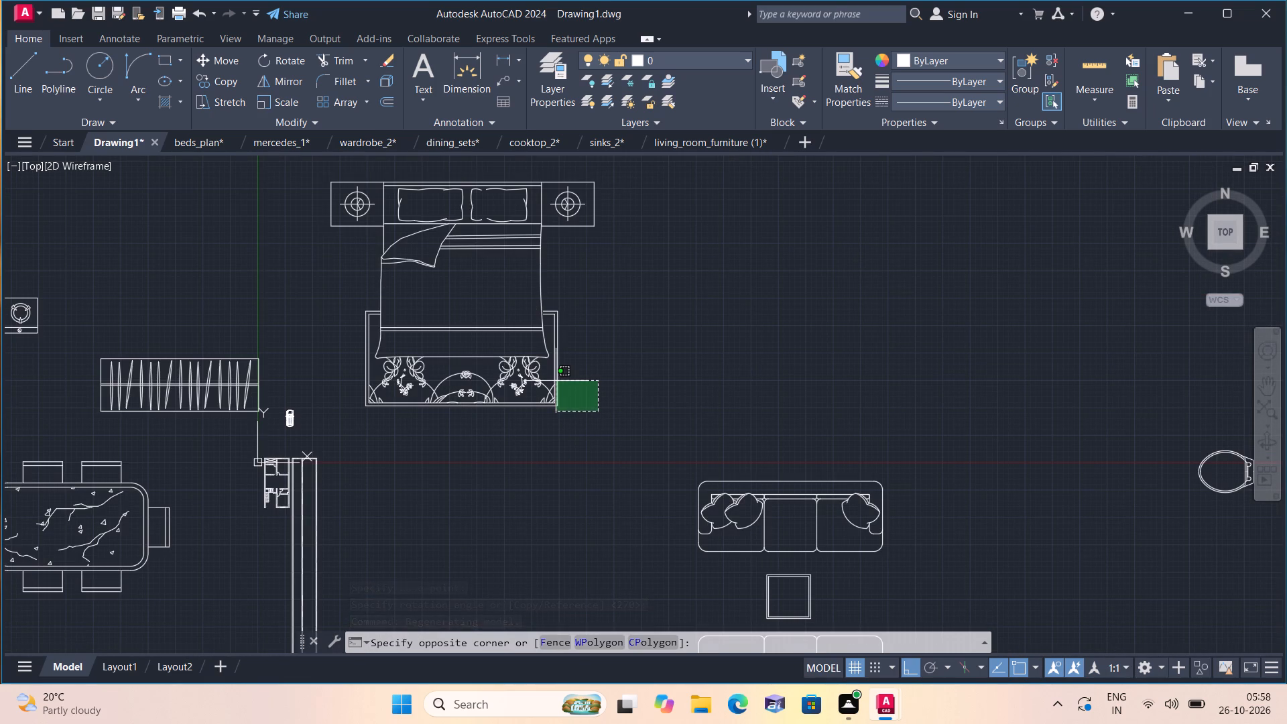
middle_click_drag(394, 265, 399, 281)
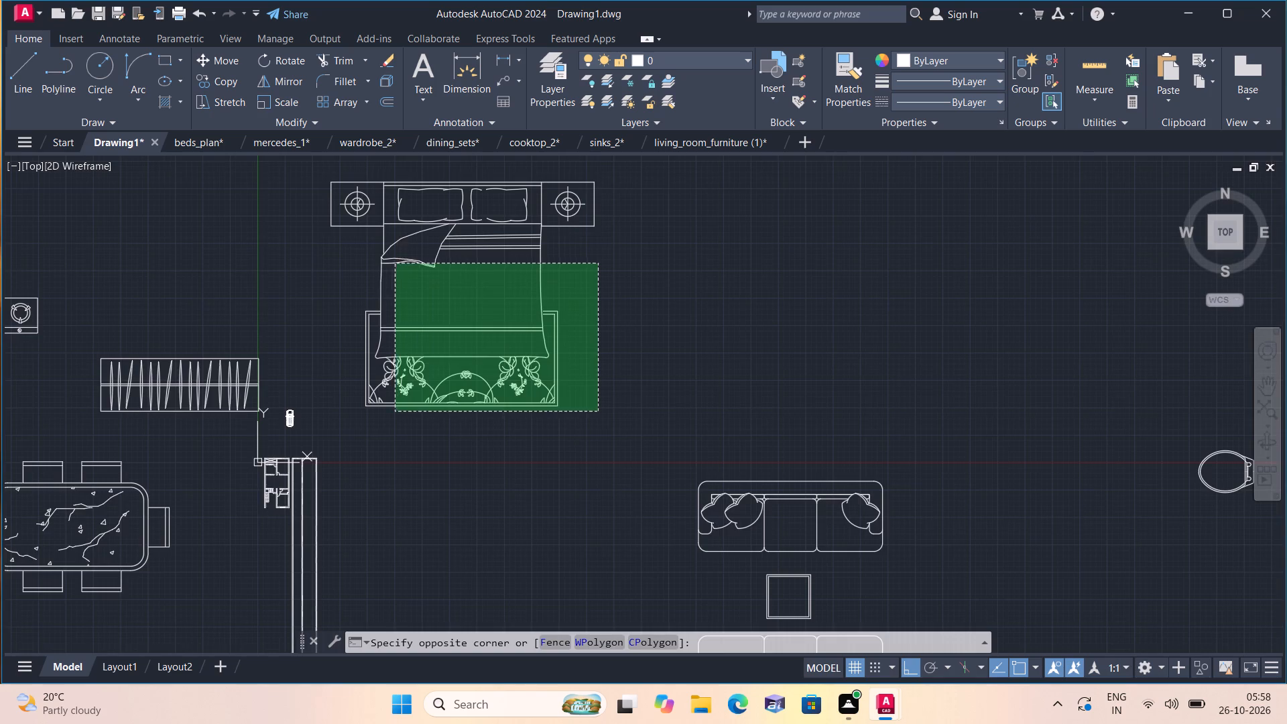
middle_click_drag(399, 281, 455, 367)
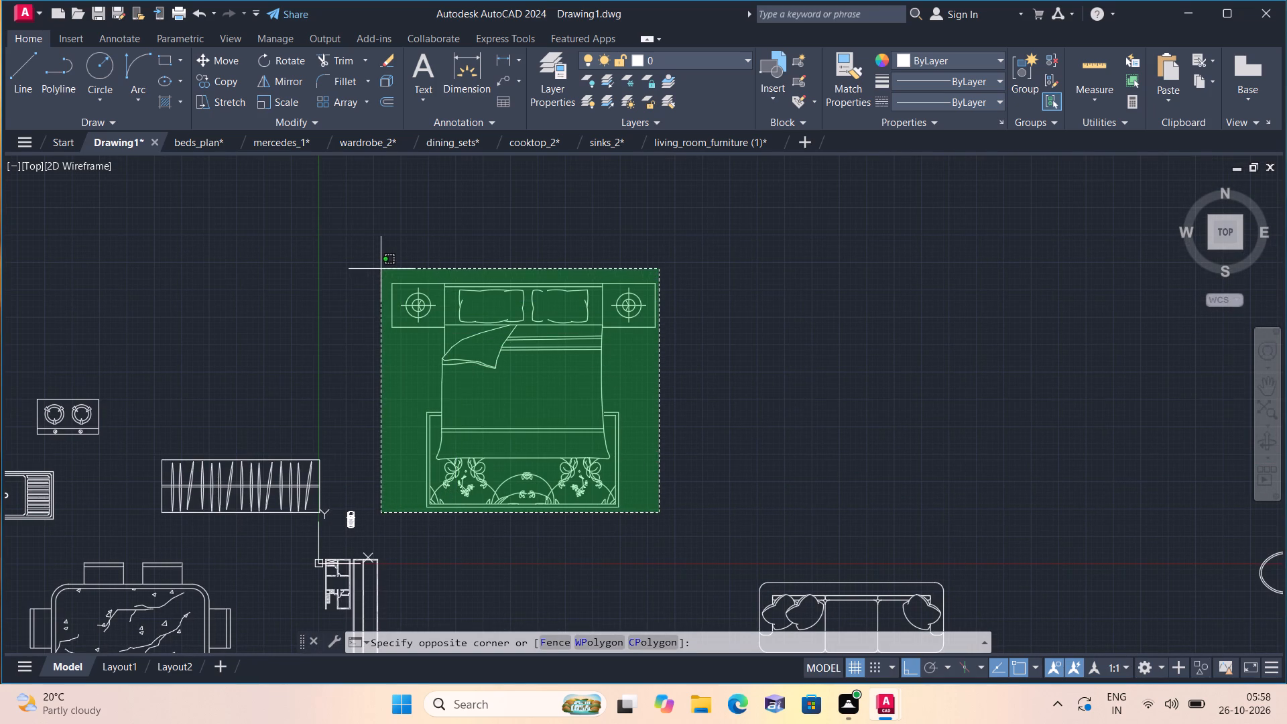
left_click(379, 264)
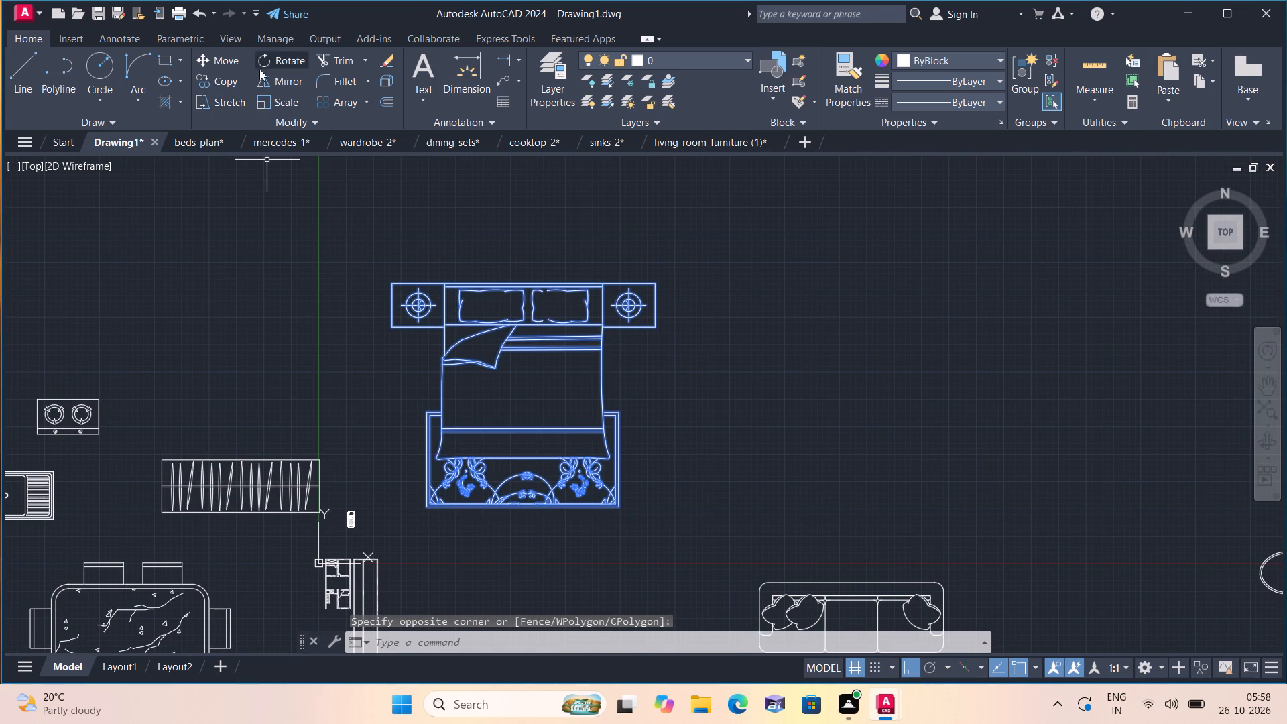
left_click(225, 74)
left_click(550, 404)
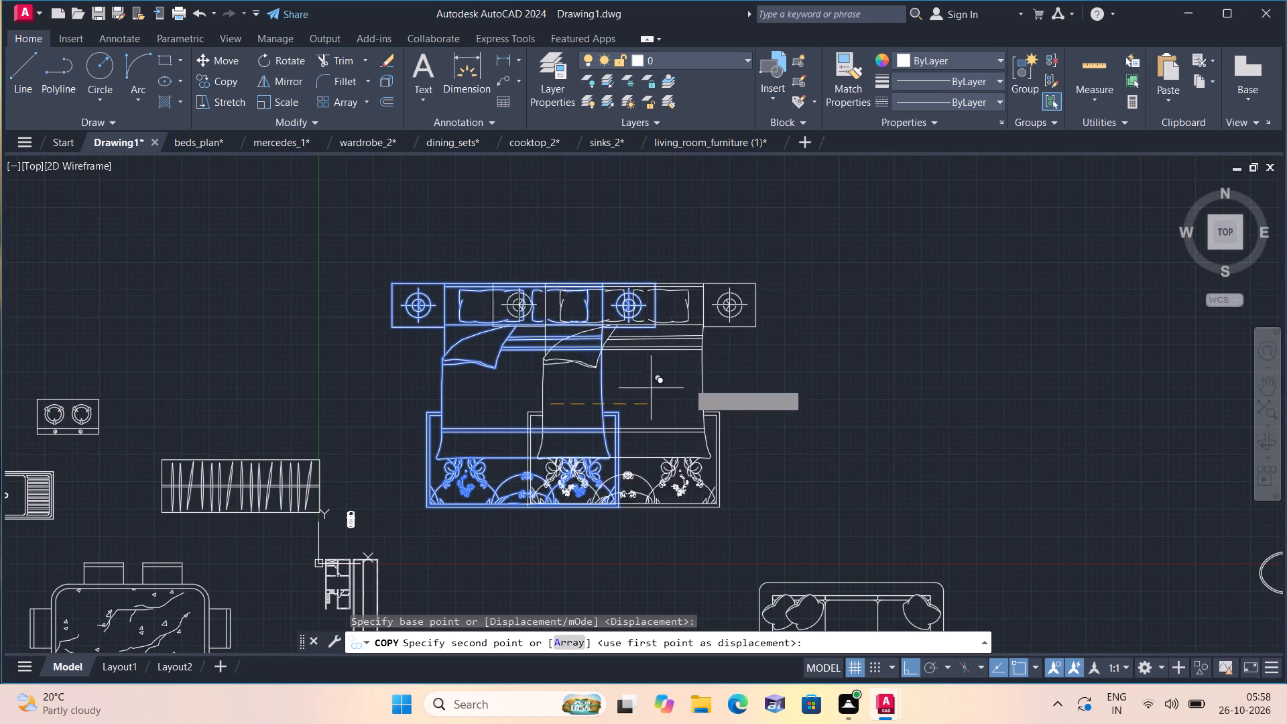
scroll(1022, 241, "down", 1)
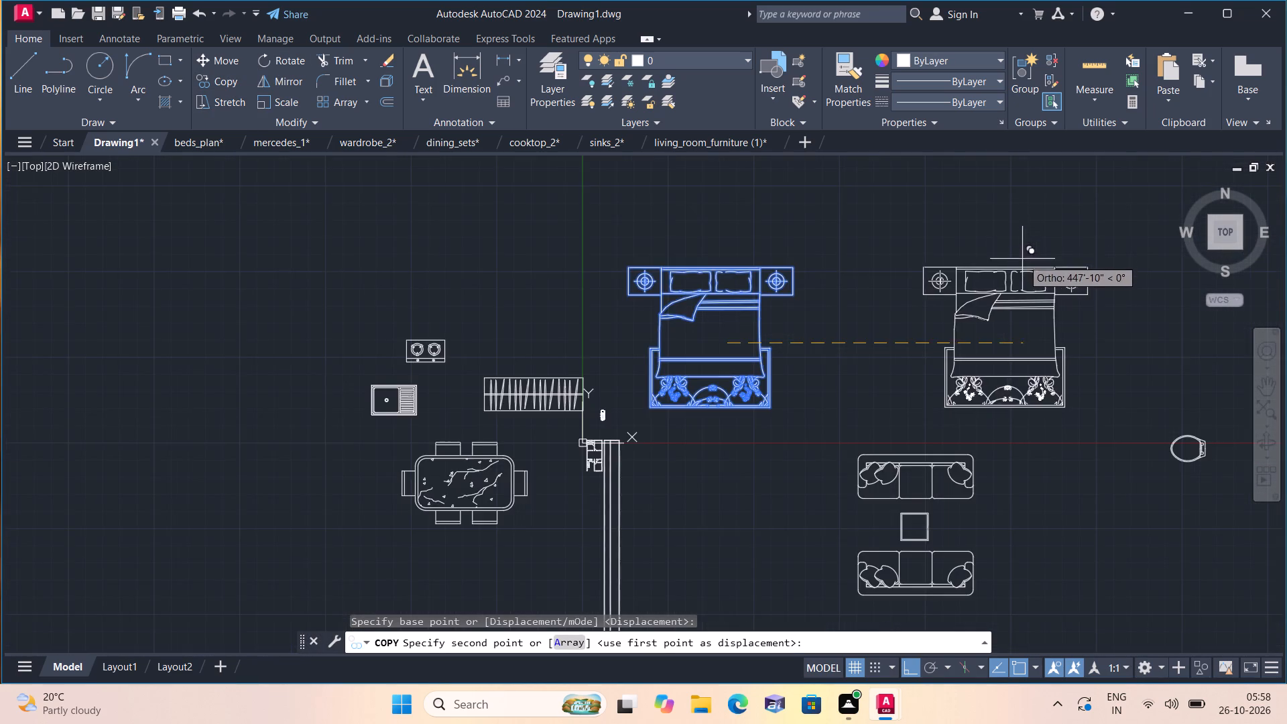
middle_click_drag(1019, 262, 877, 310)
left_click(960, 285)
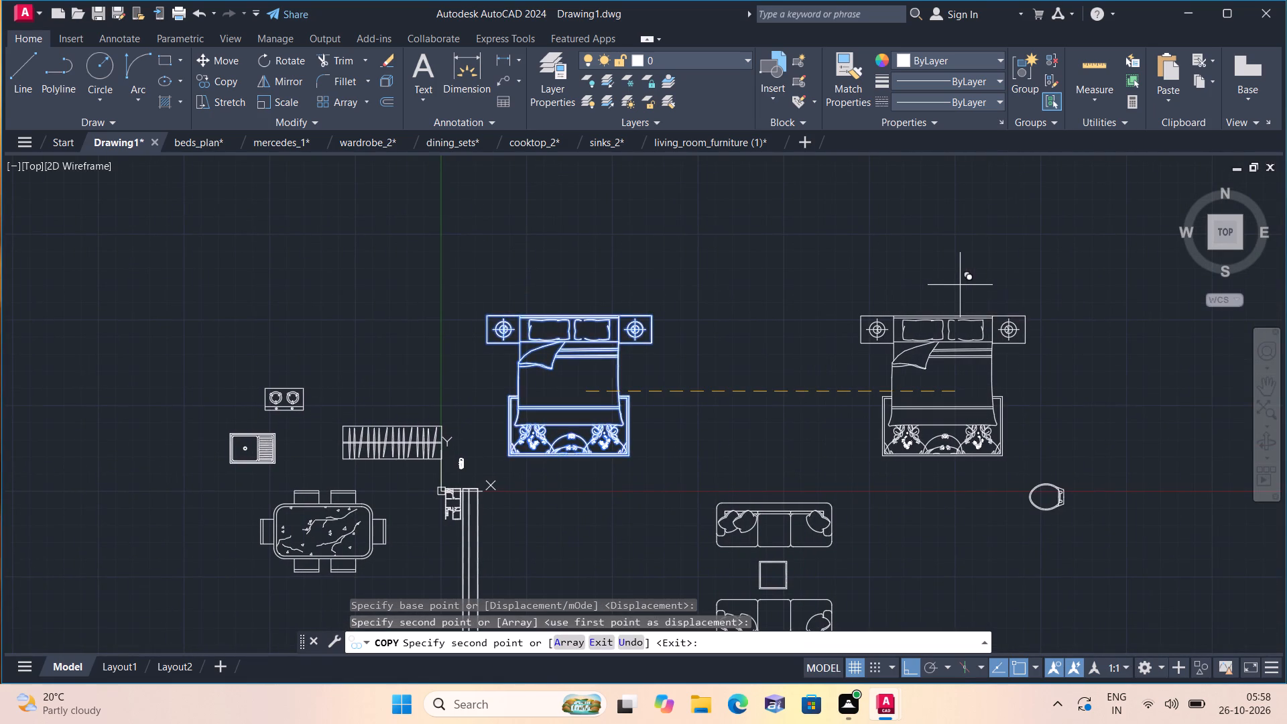
key("Escape")
Rotate the copied bed 270° so its headboard faces right, and turn Ortho off.
left_click_drag(1007, 471, 1003, 461)
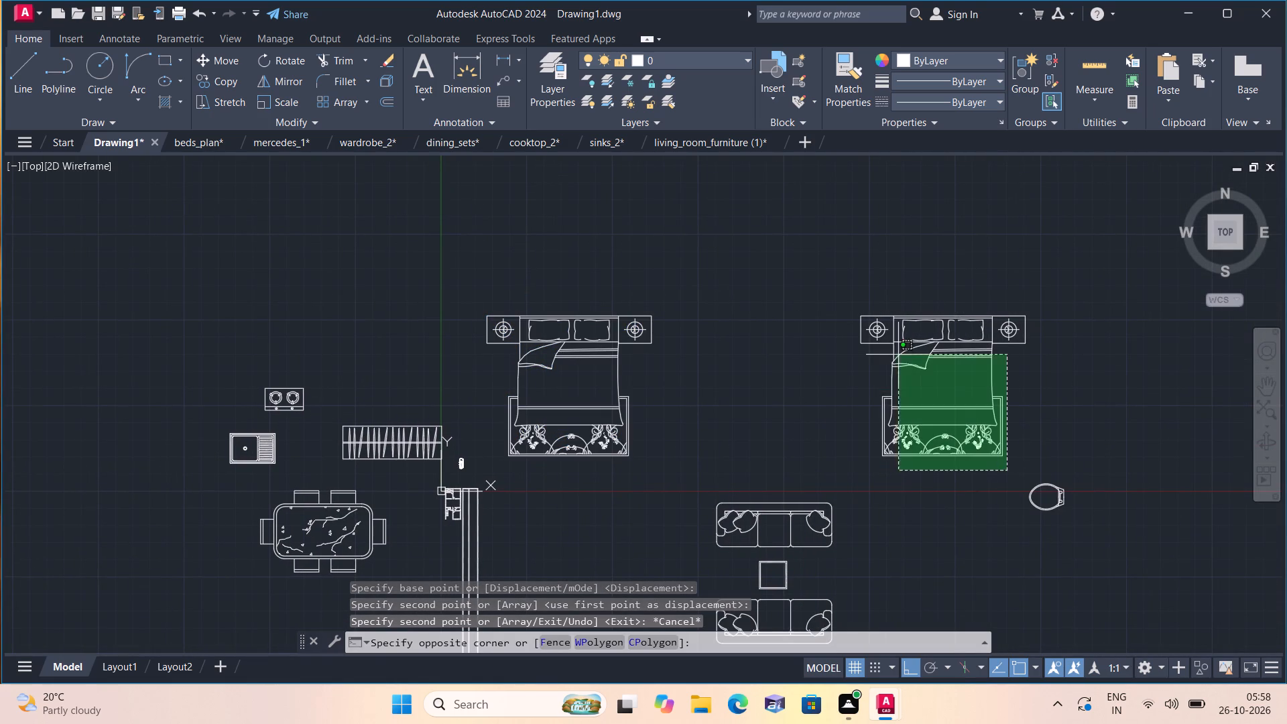
left_click(803, 267)
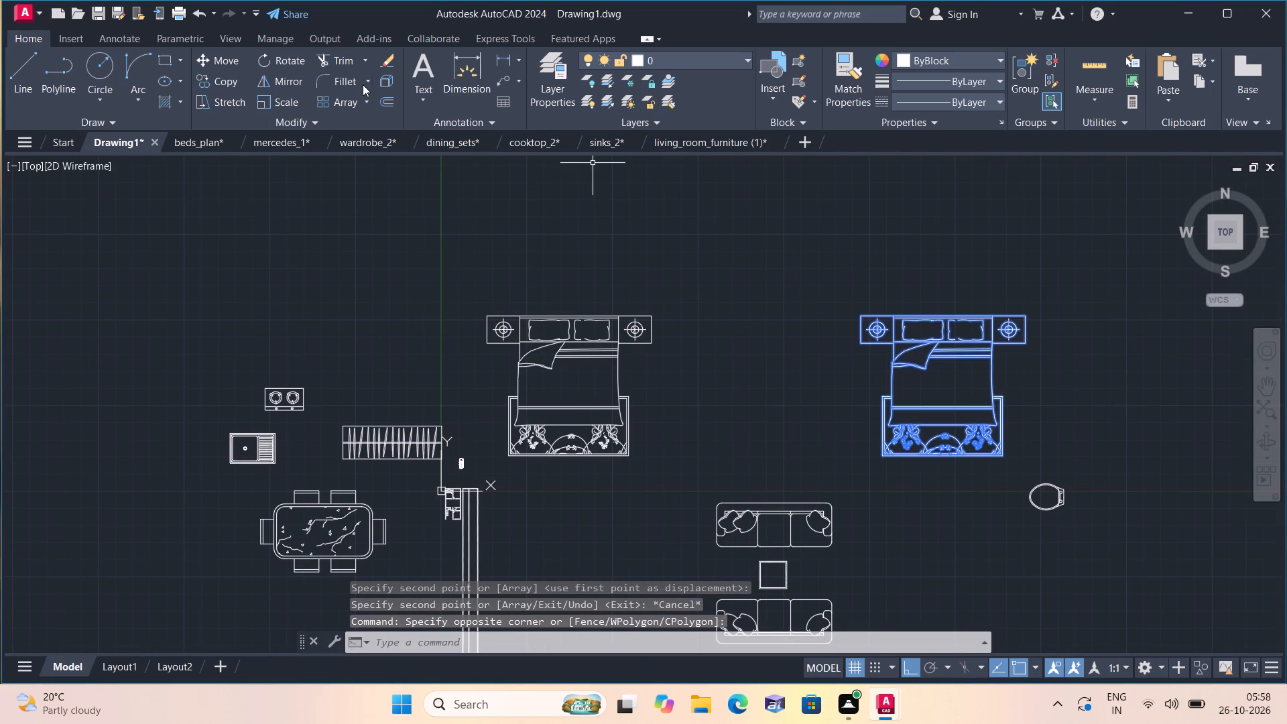
left_click(289, 56)
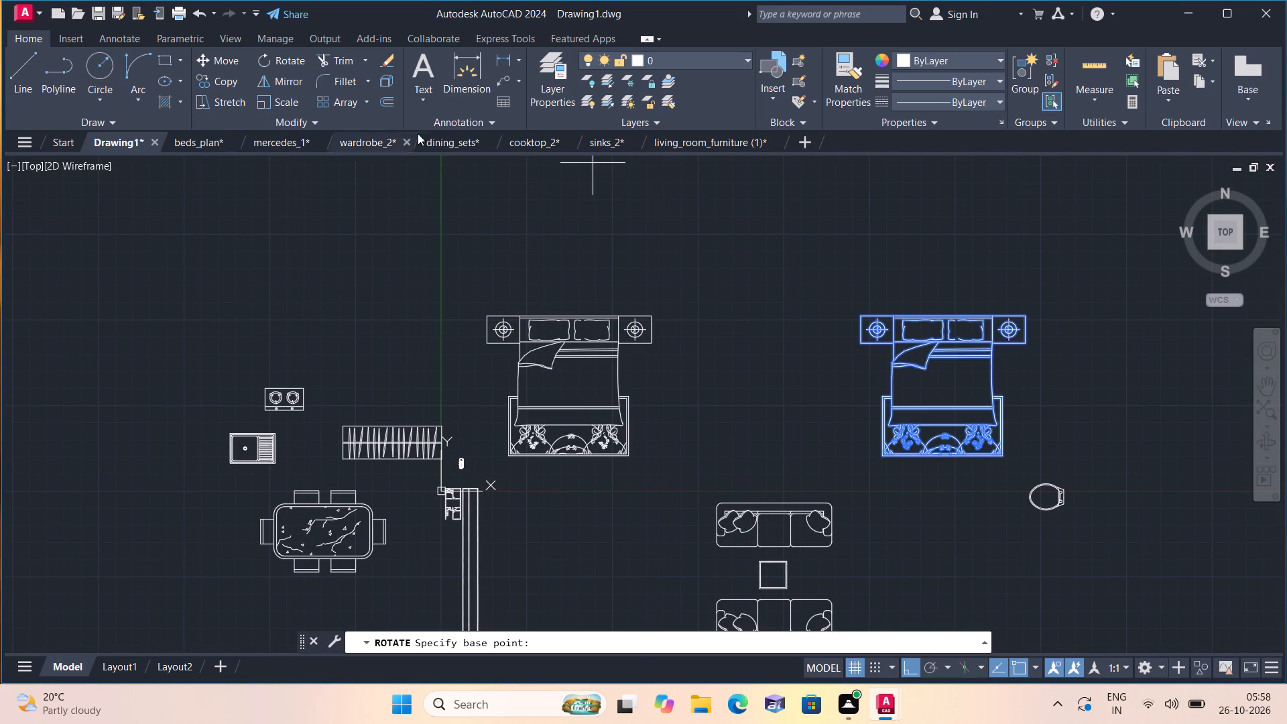
left_click(986, 414)
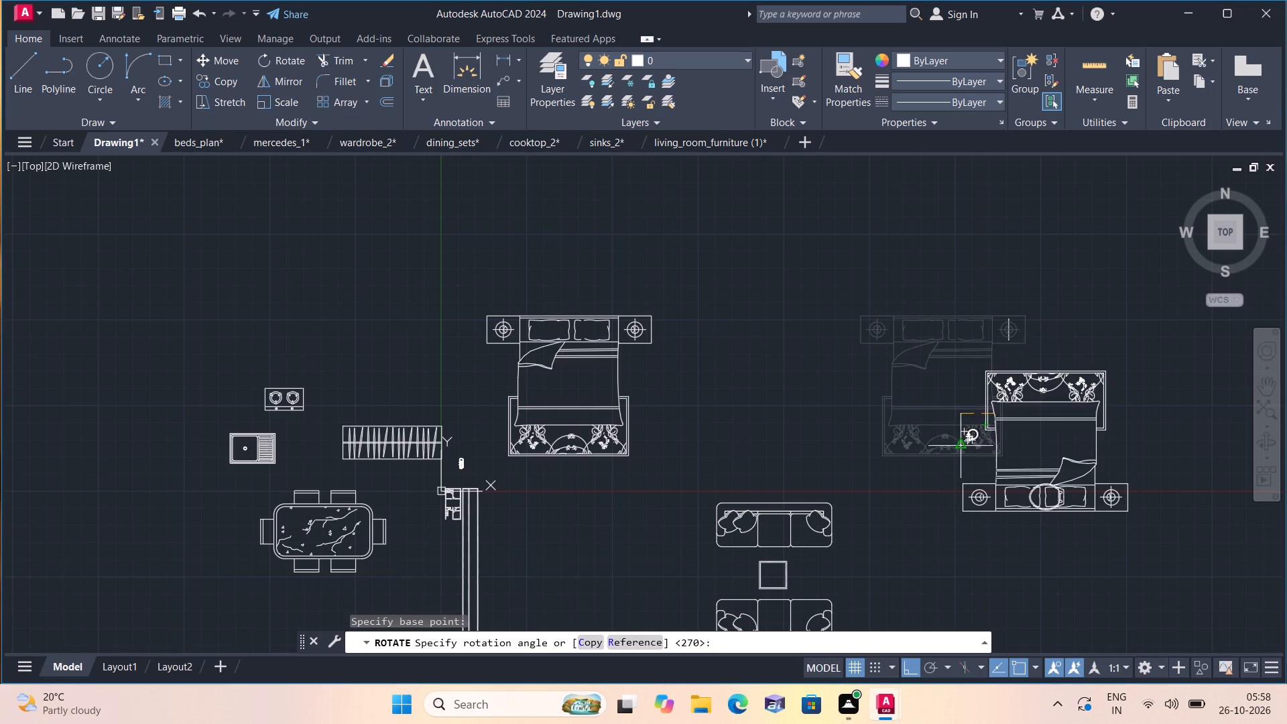
left_click(940, 514)
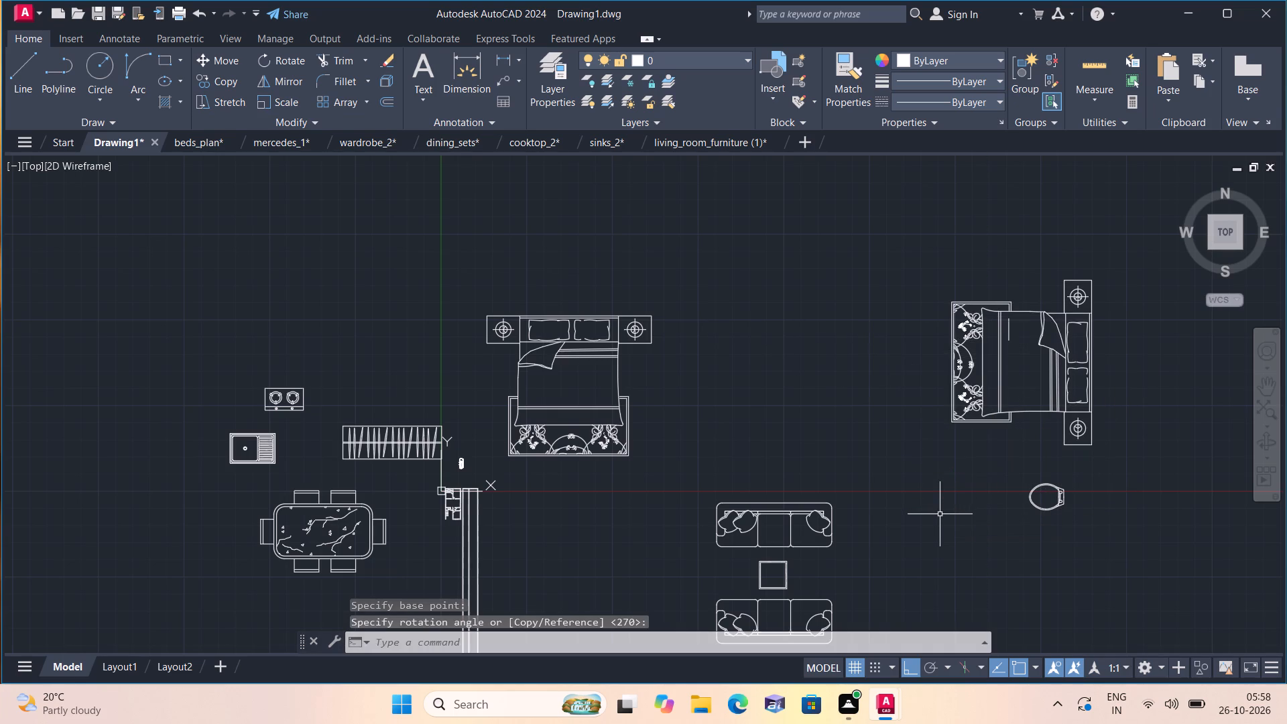
left_click(906, 669)
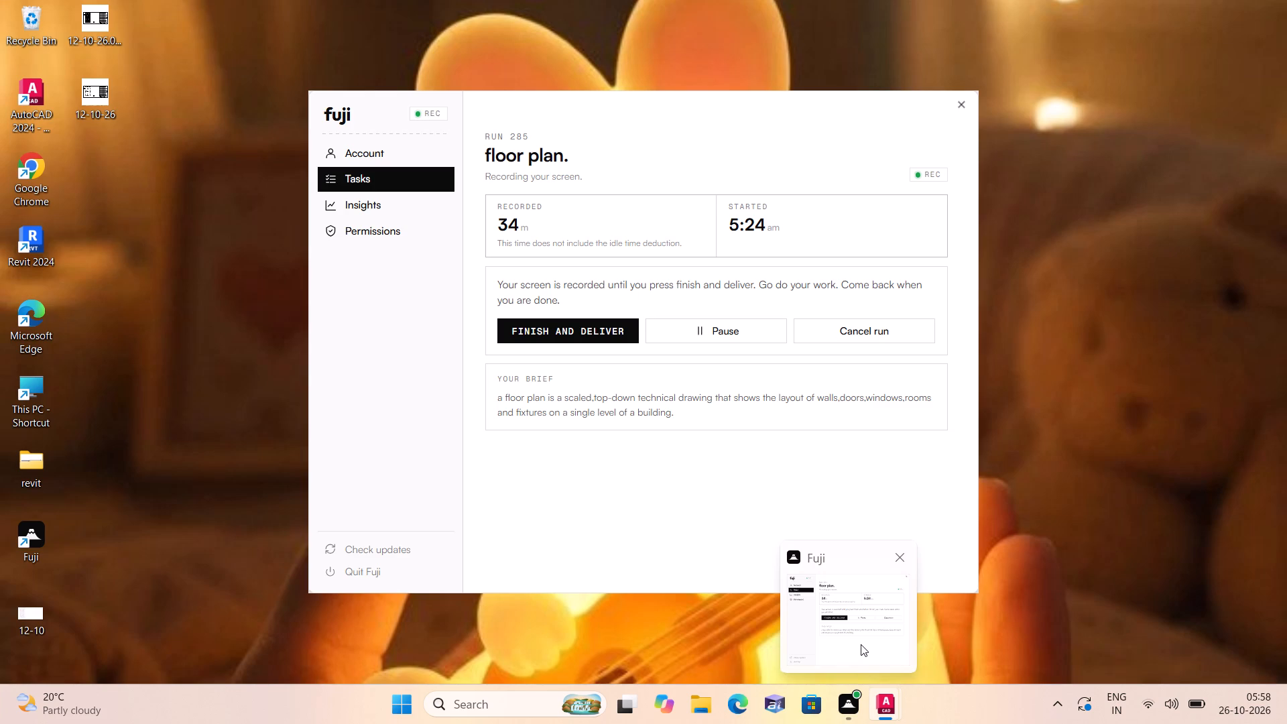
Close the living_room_furniture (1), sinks_2 and cooktop_2 drawings, saving the changes to each.
scroll(493, 287, "down", 1)
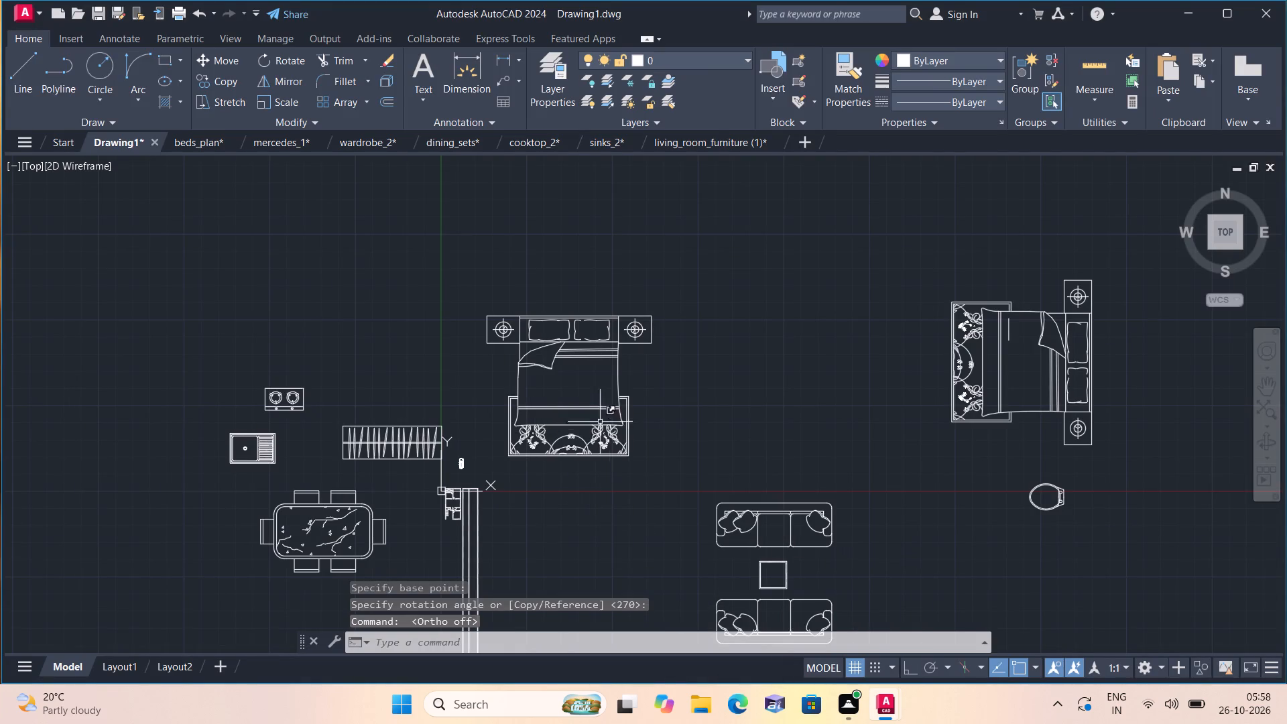
scroll(422, 223, "down", 1)
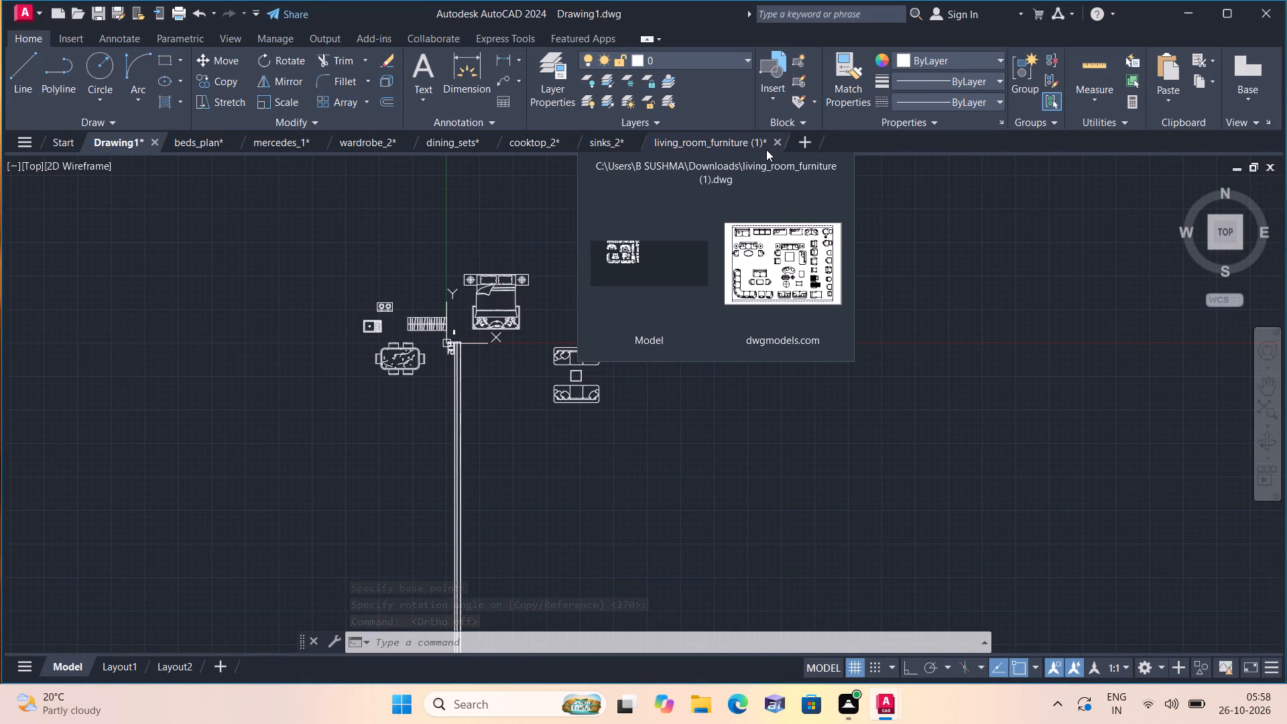
left_click(776, 141)
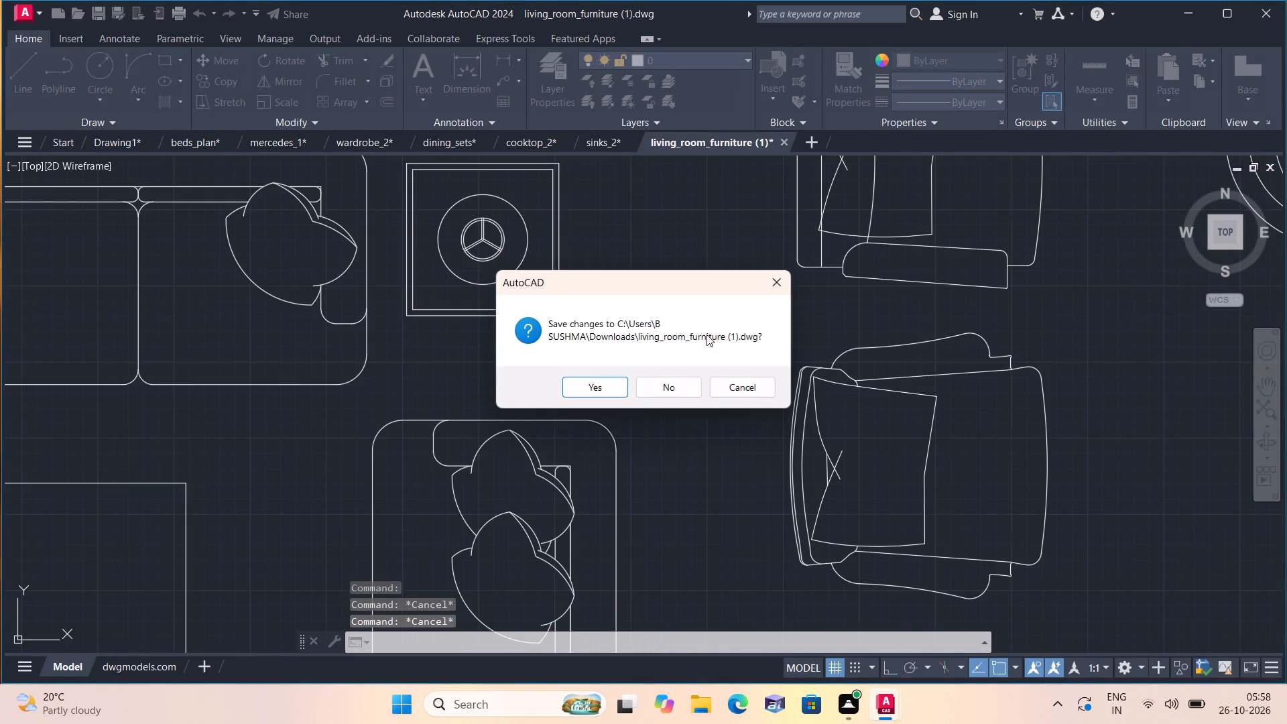
left_click(574, 383)
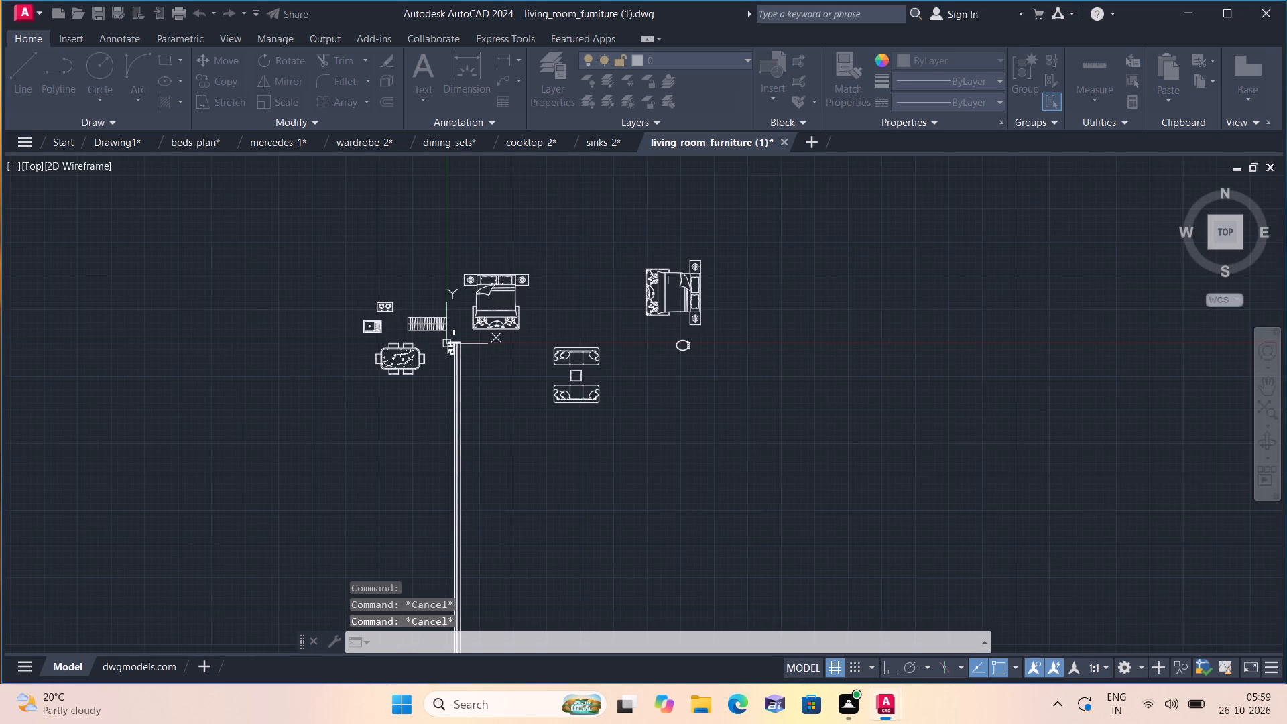
left_click(631, 141)
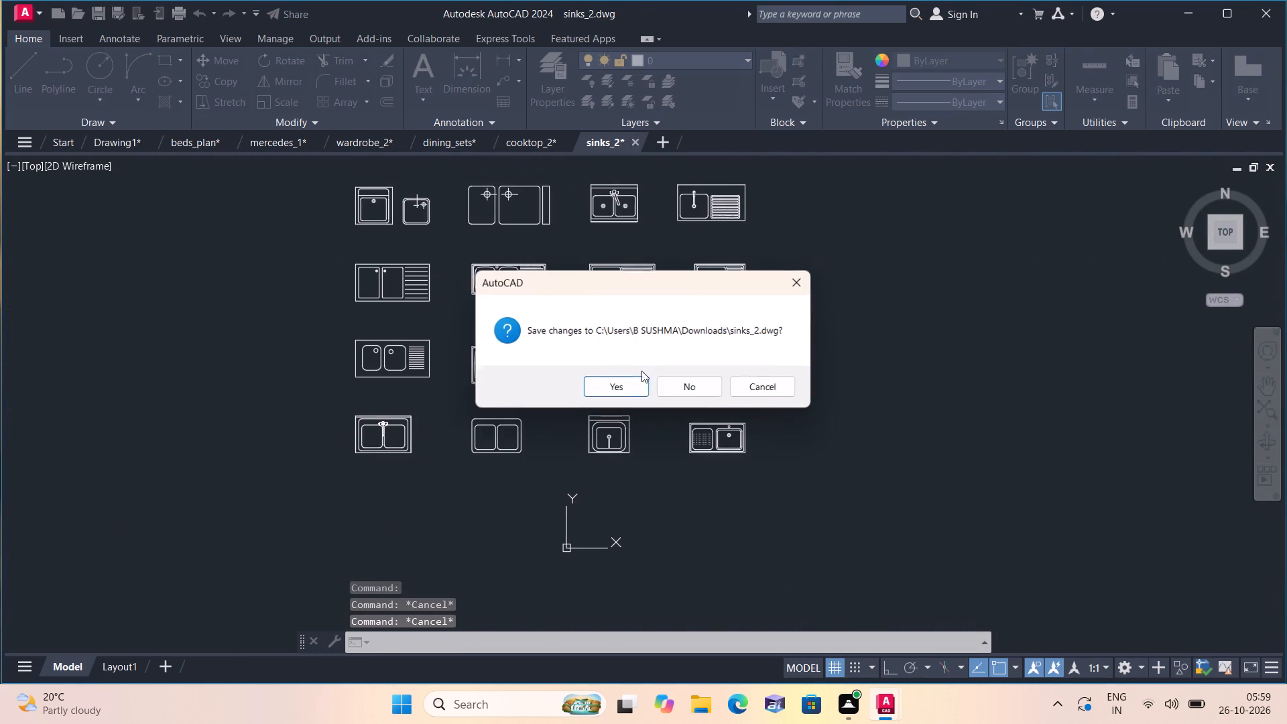
left_click(619, 384)
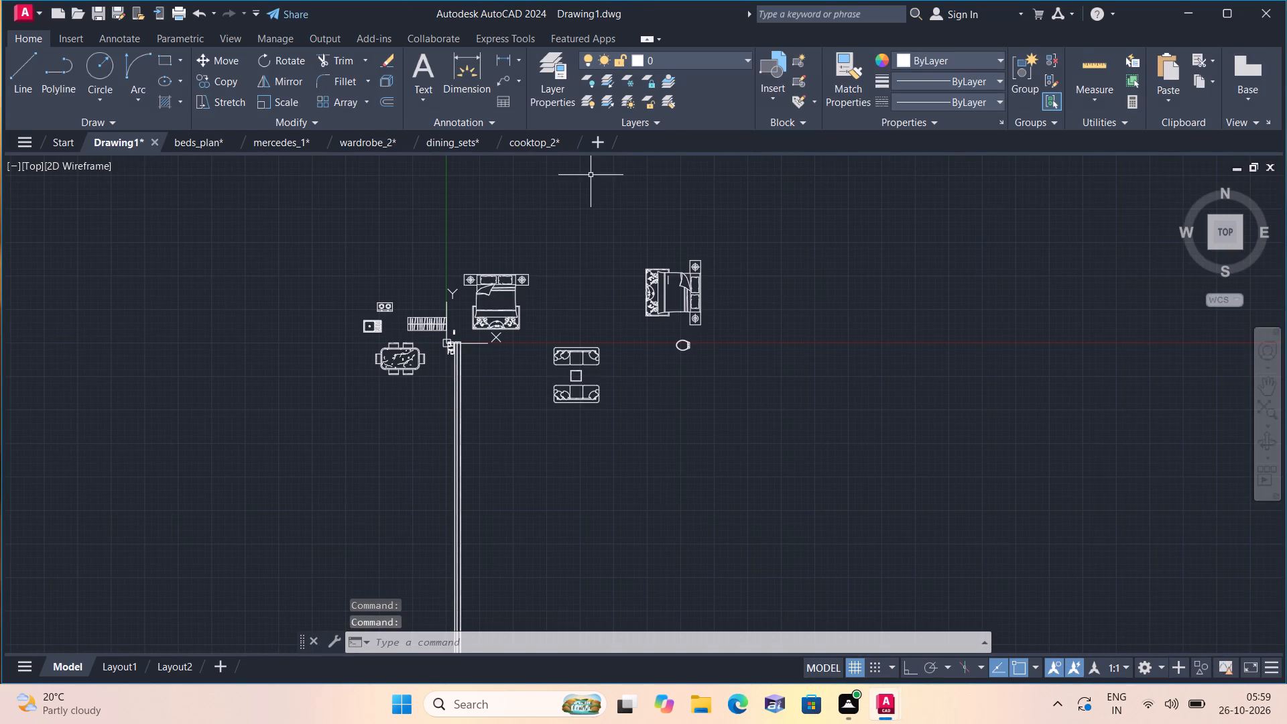
left_click(571, 138)
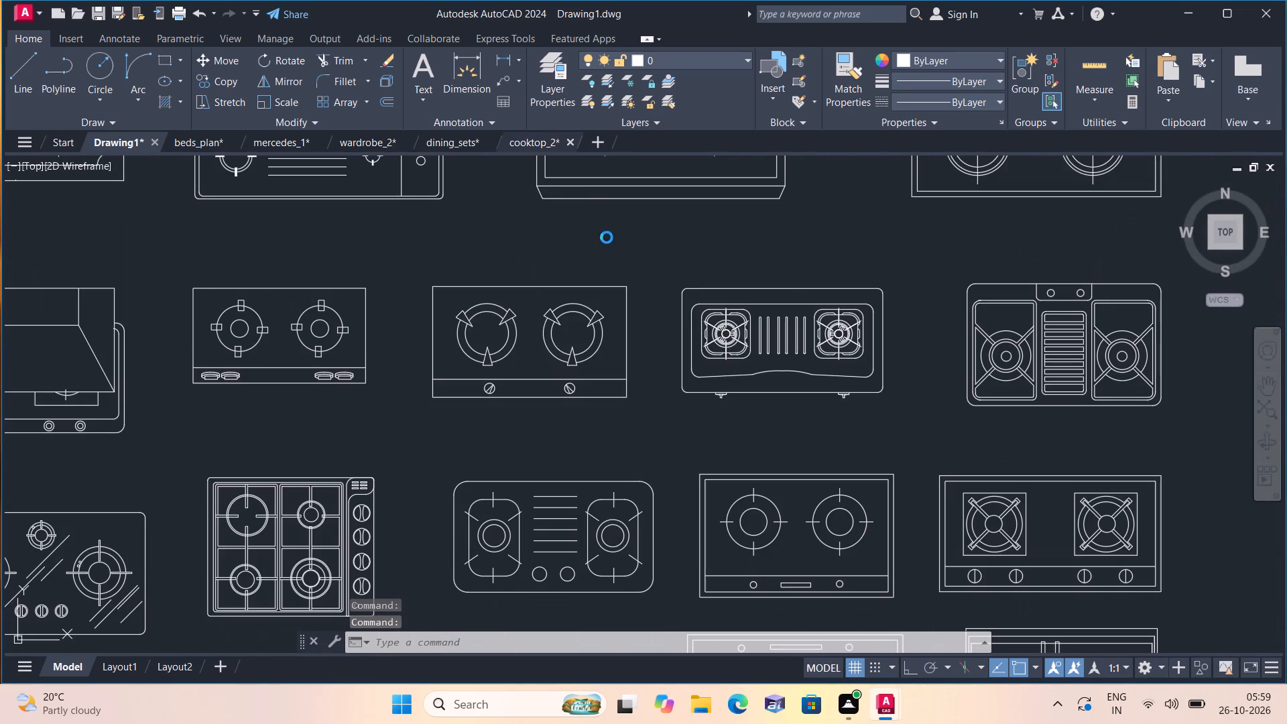
left_click(630, 389)
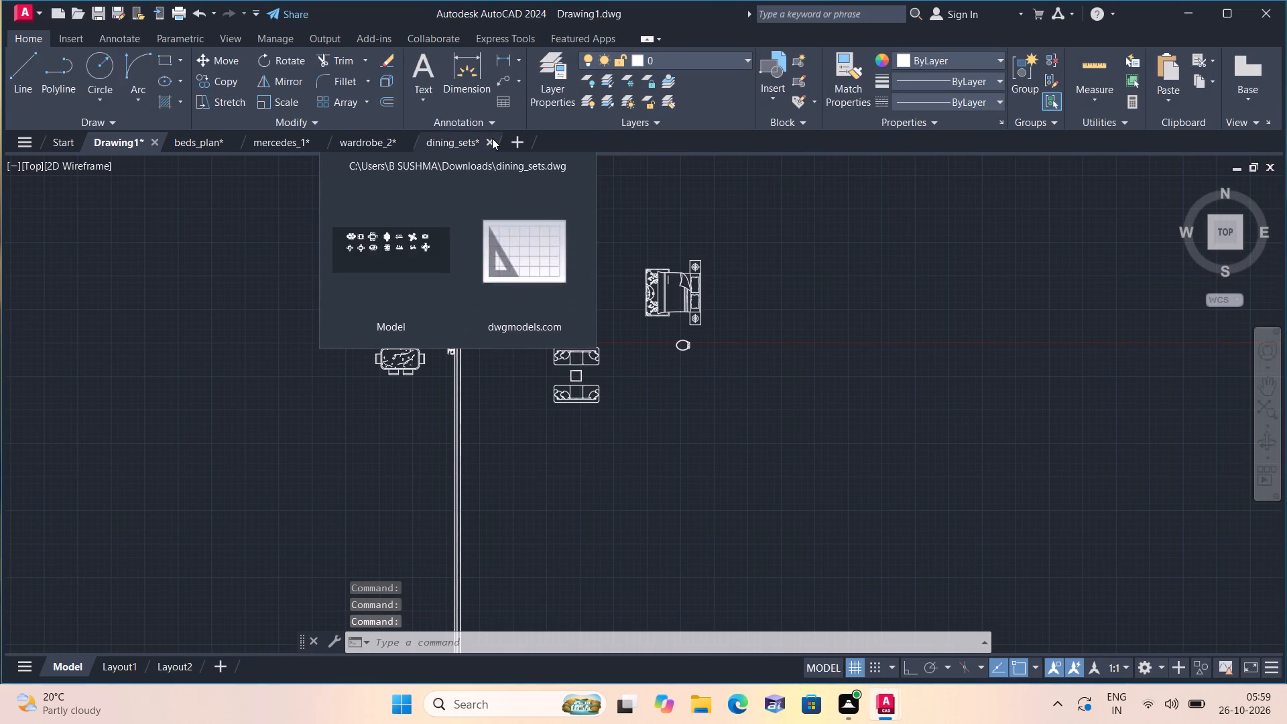
Close the dining_sets, wardrobe_2, mercedes_1 and beds_plan drawings, saving the changes to each.
left_click(492, 138)
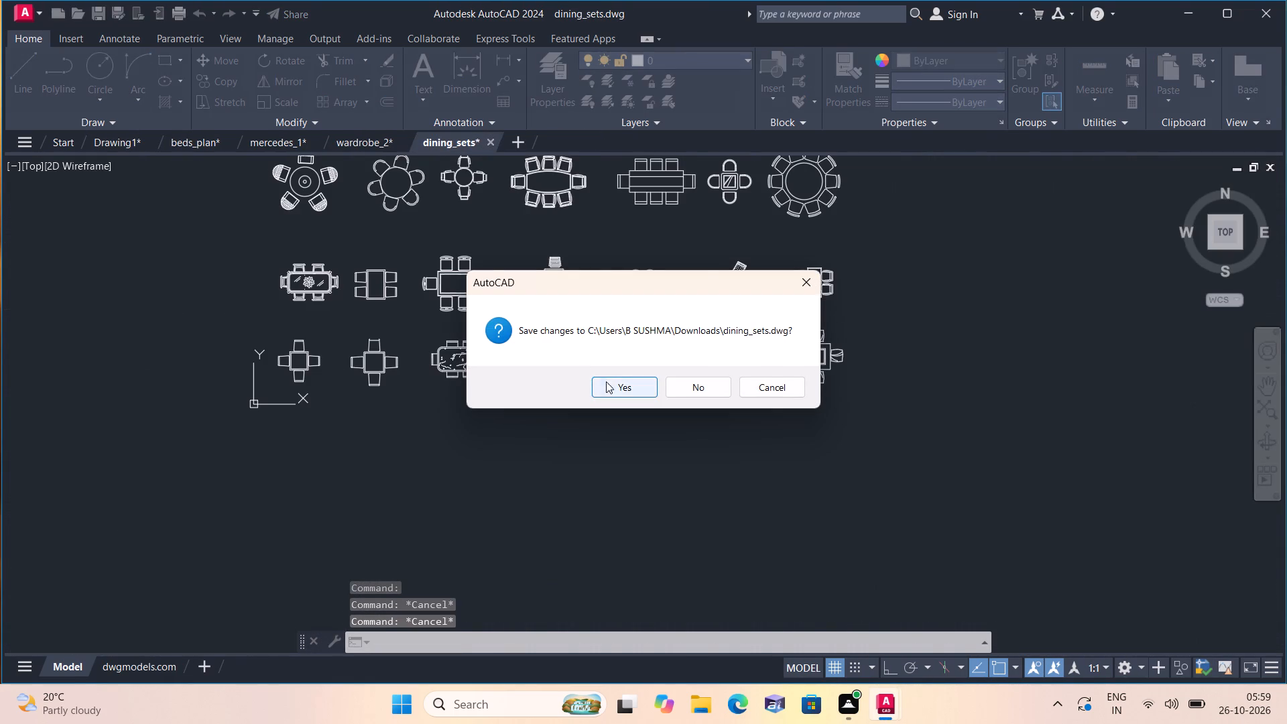
left_click(609, 383)
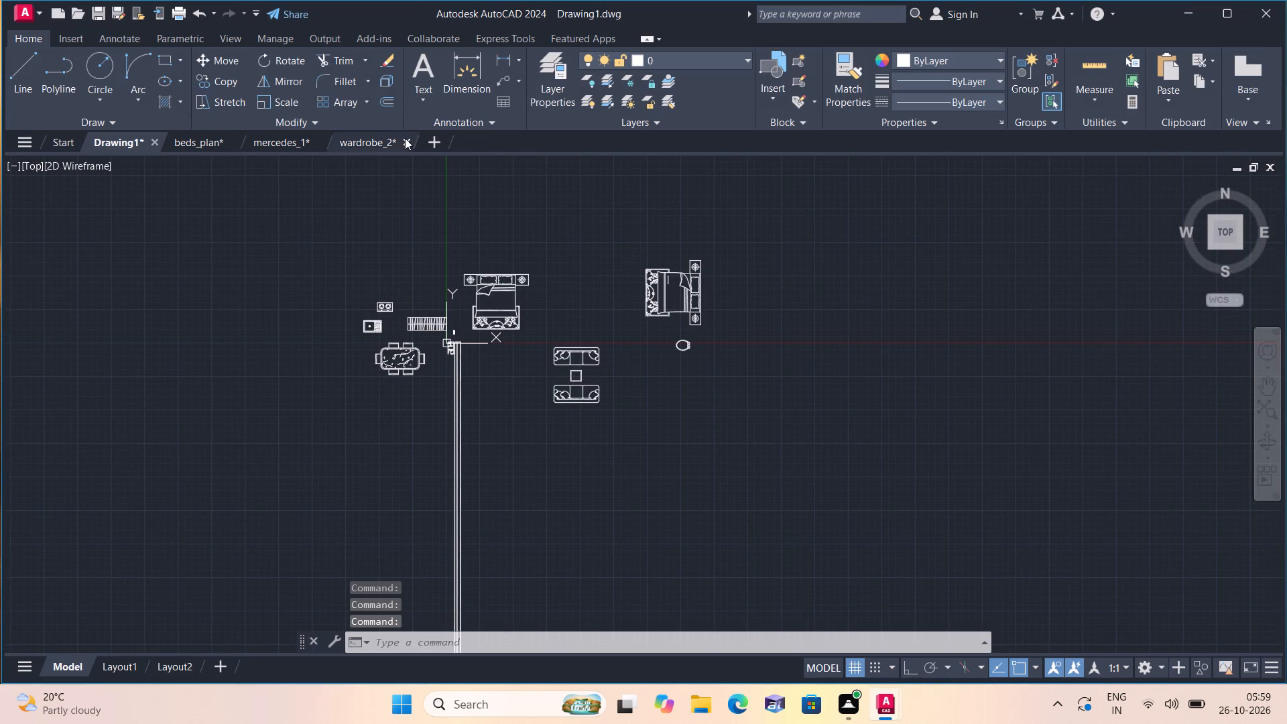
left_click(405, 138)
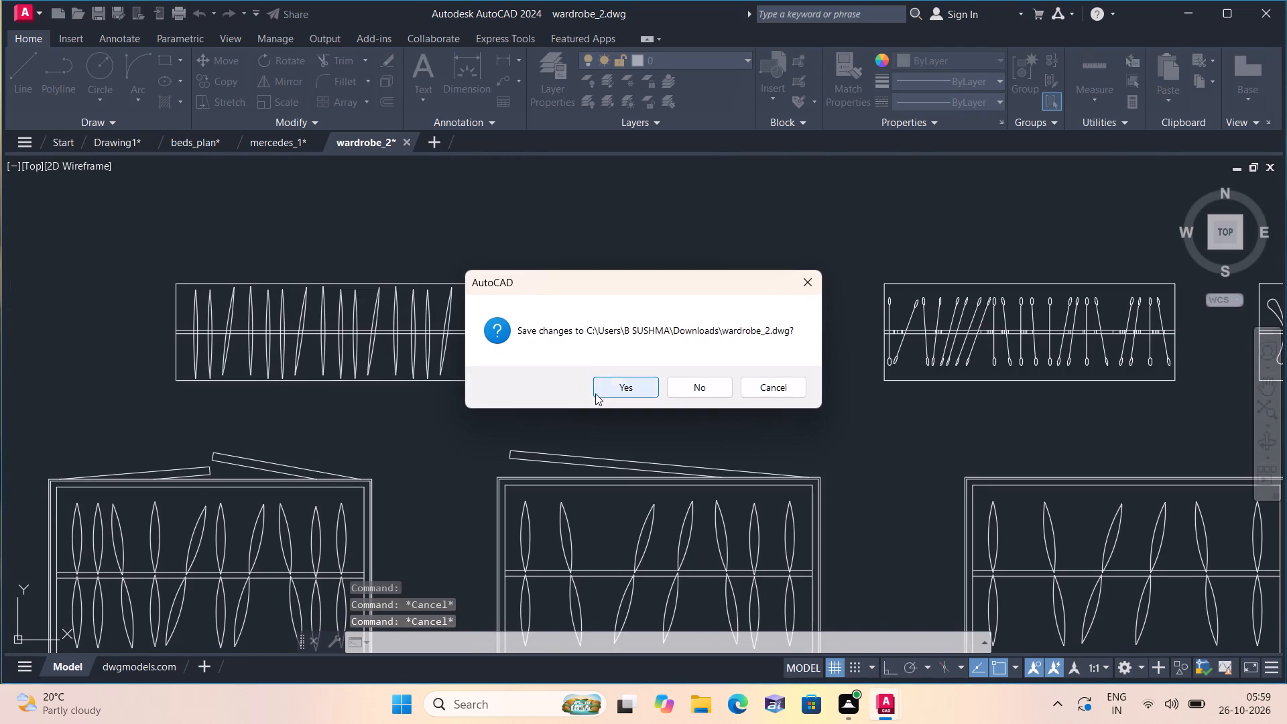
left_click(611, 388)
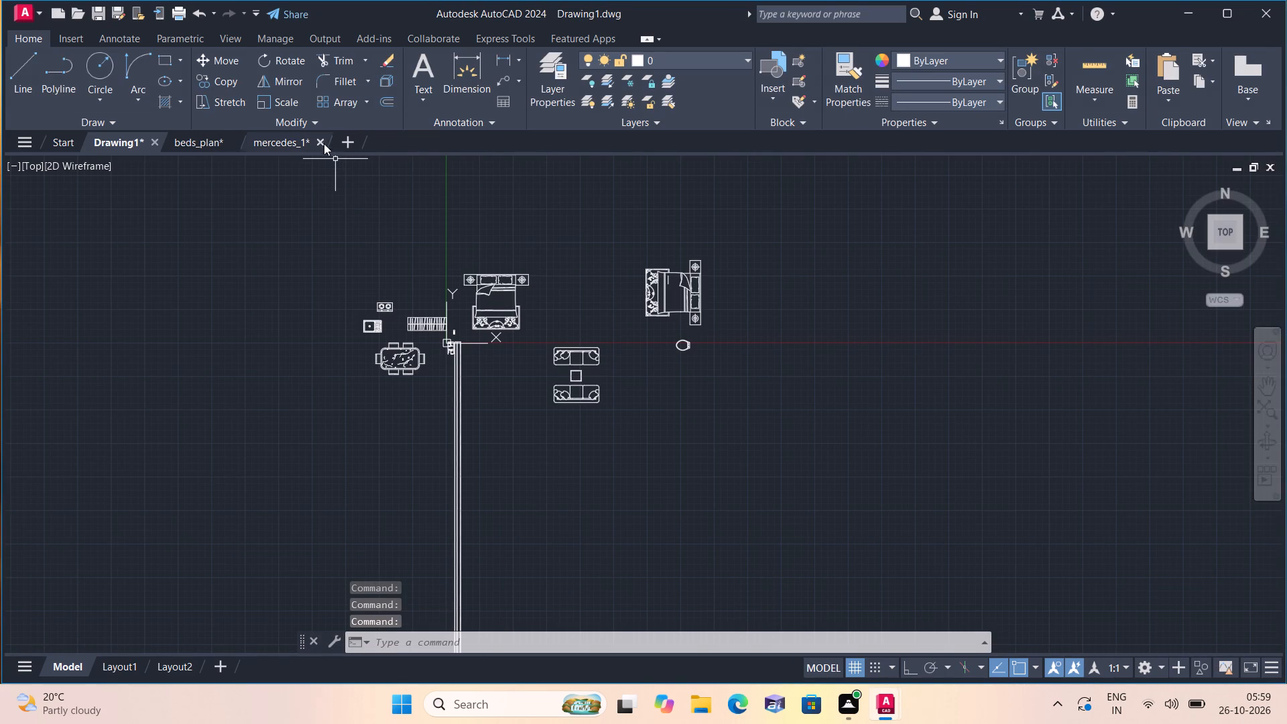
left_click(322, 139)
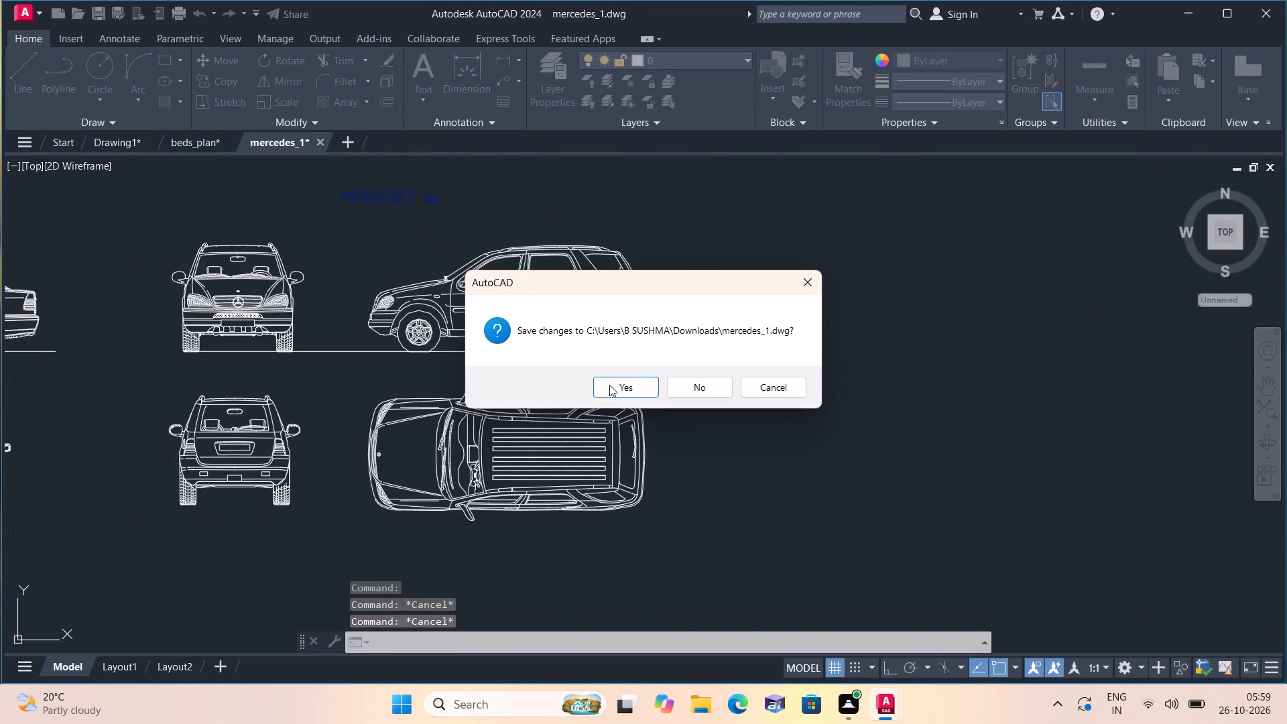
left_click(630, 389)
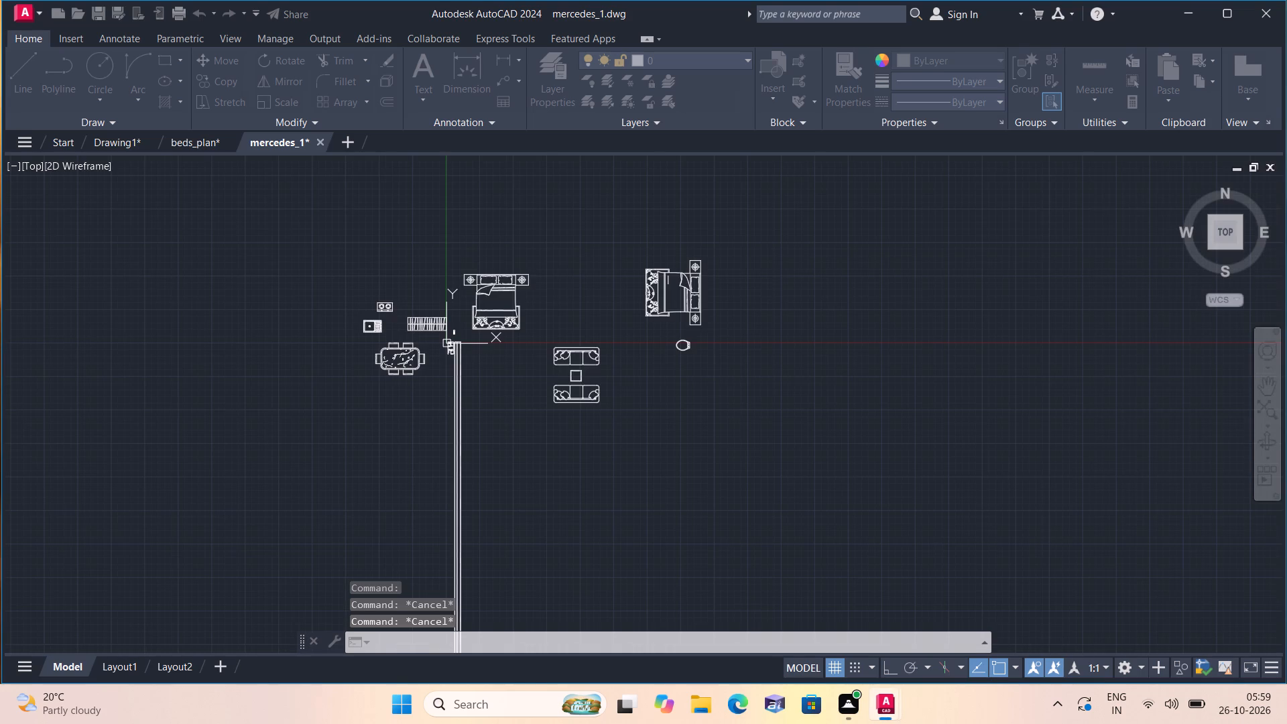
left_click(235, 137)
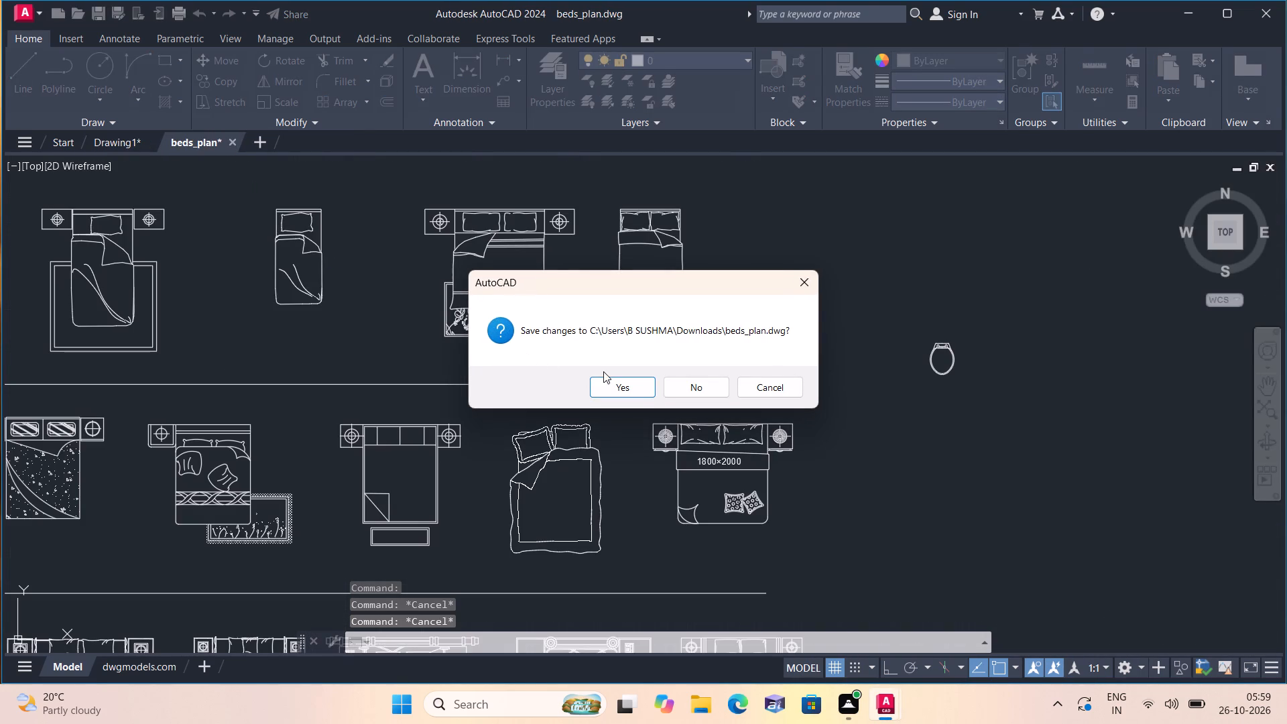
left_click(612, 385)
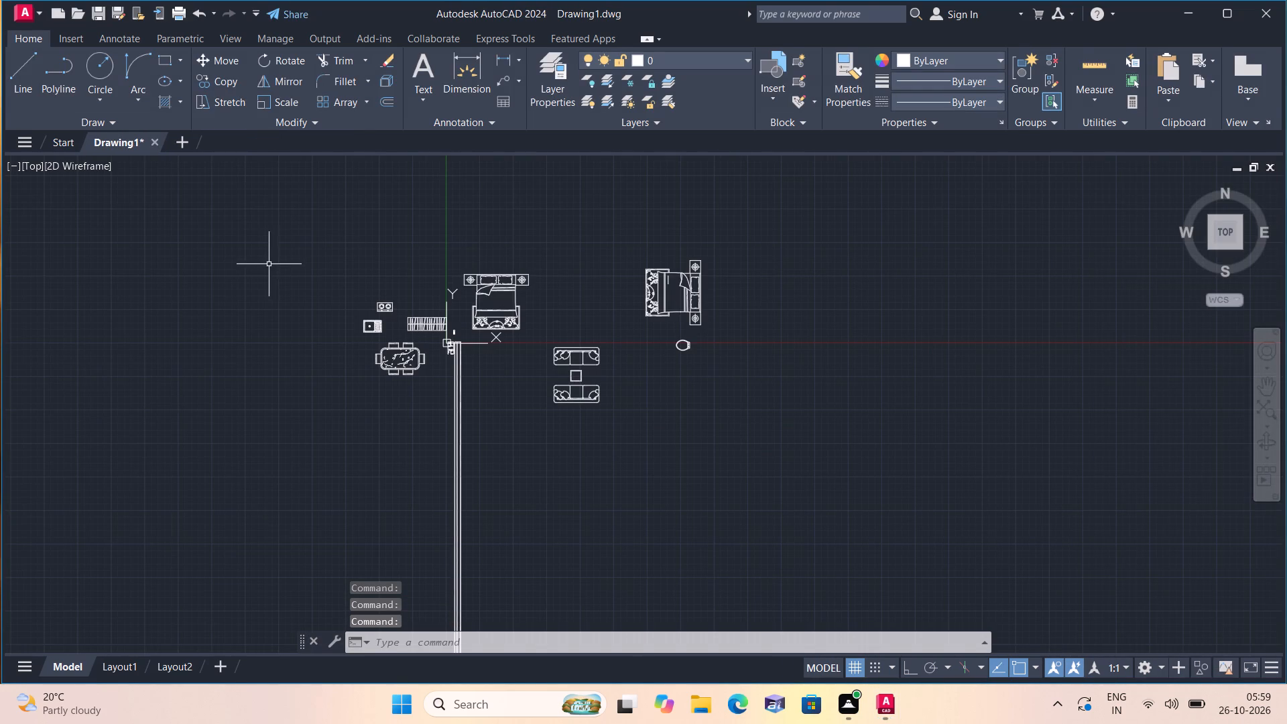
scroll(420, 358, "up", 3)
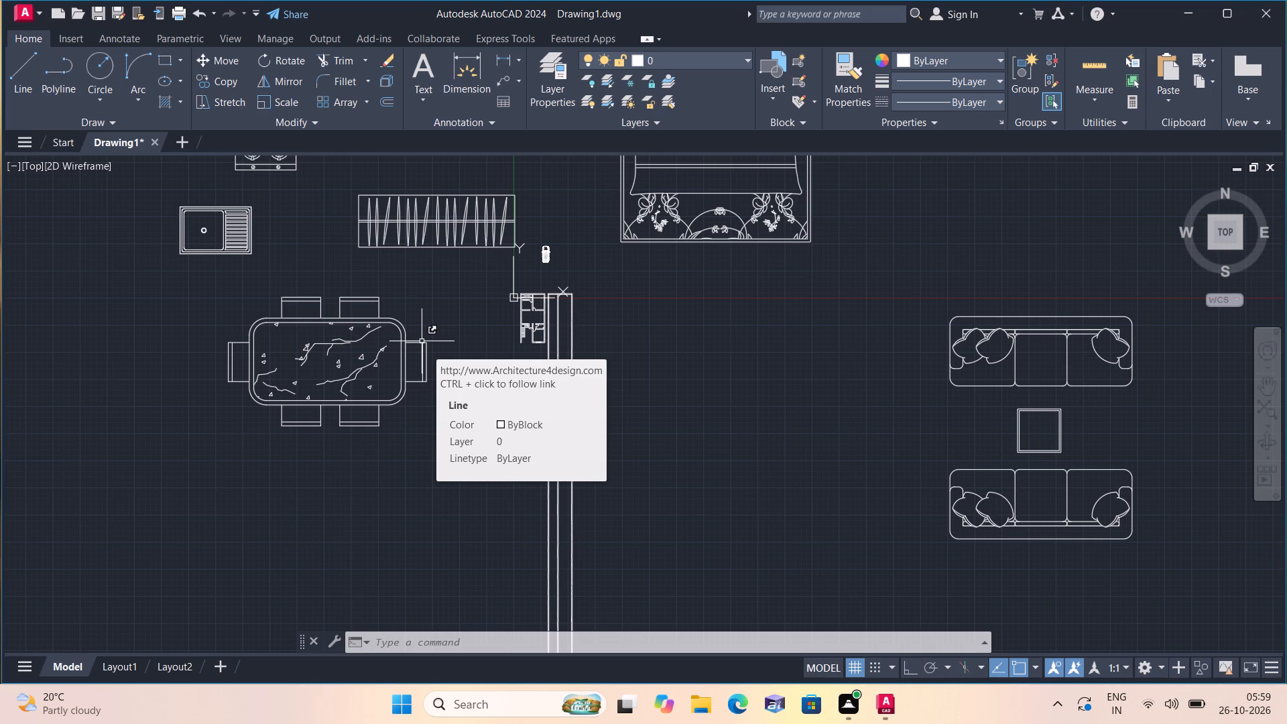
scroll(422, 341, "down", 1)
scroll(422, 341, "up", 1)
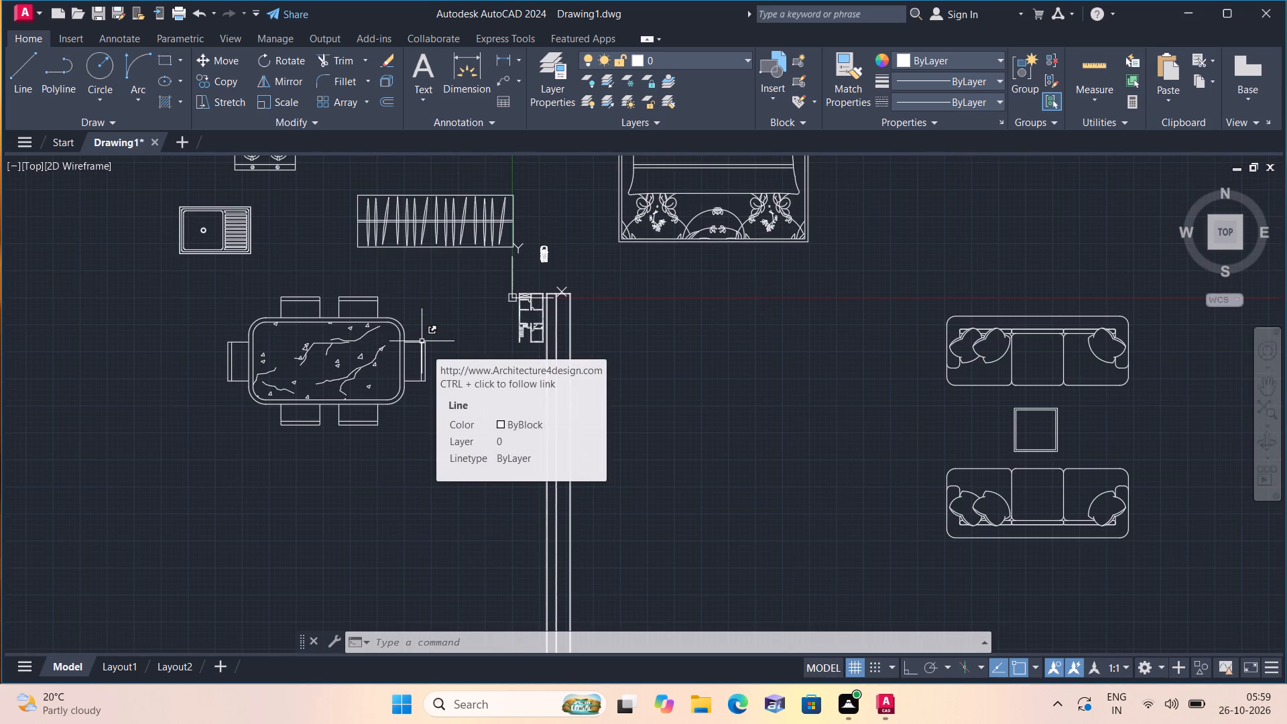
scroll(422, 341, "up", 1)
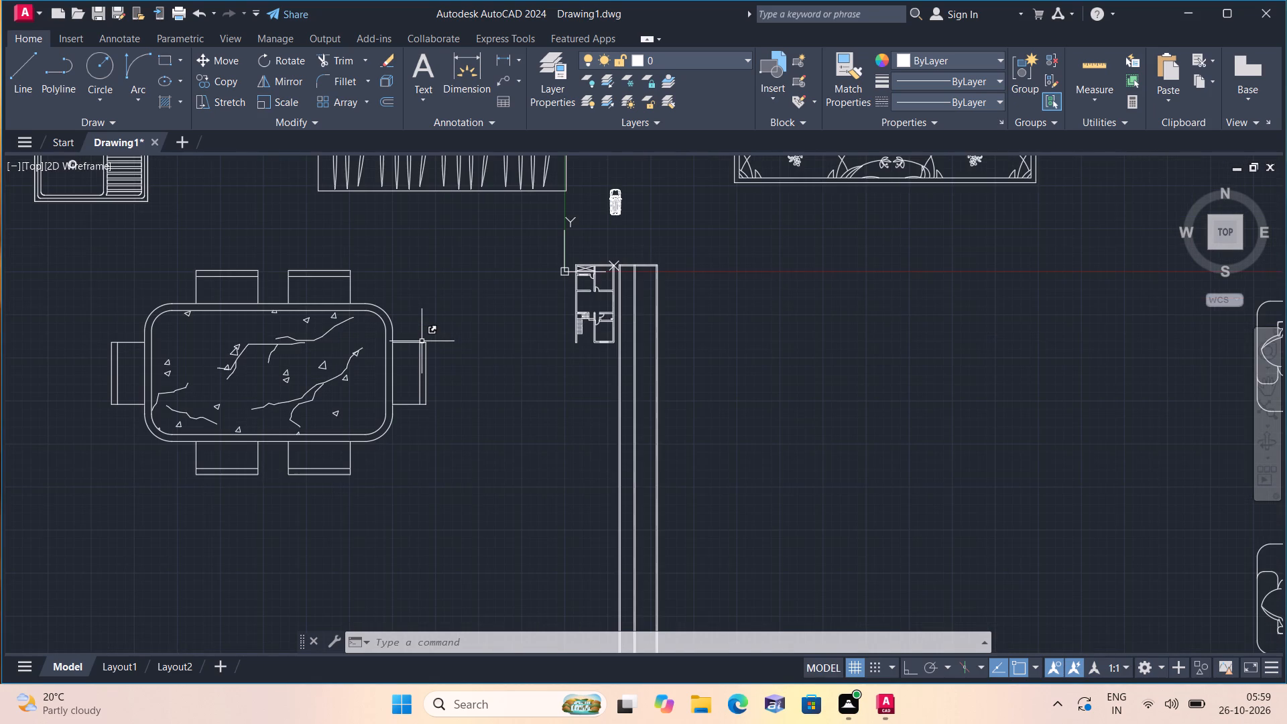
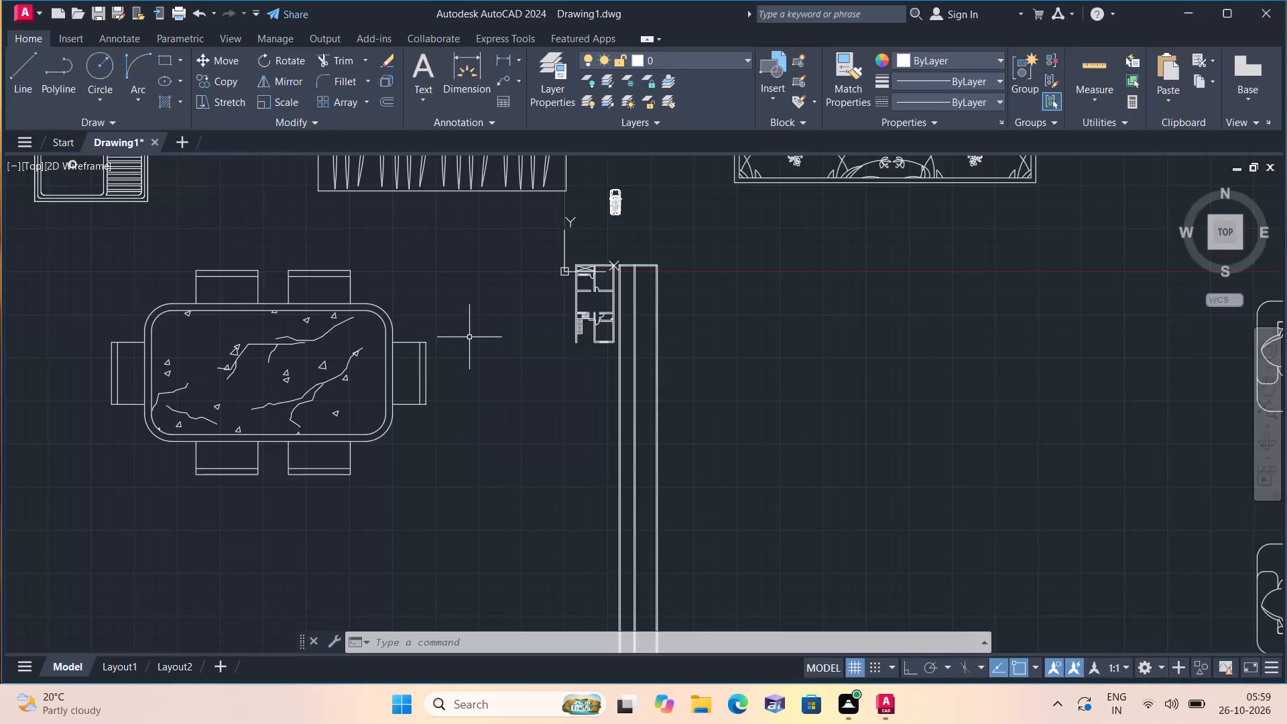
Move the car from above the floor plan to the empty space just outside the plan, left of the staircase.
scroll(387, 351, "down", 2)
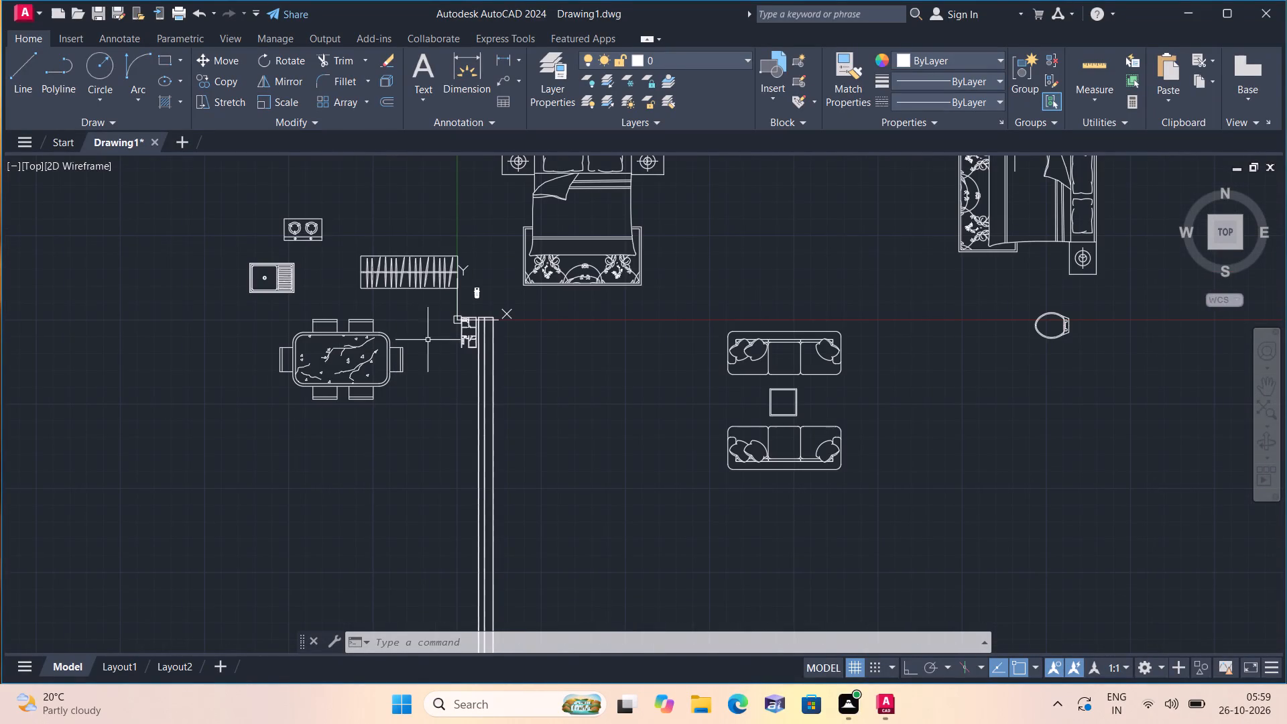
scroll(475, 273, "up", 2)
scroll(475, 328, "up", 1)
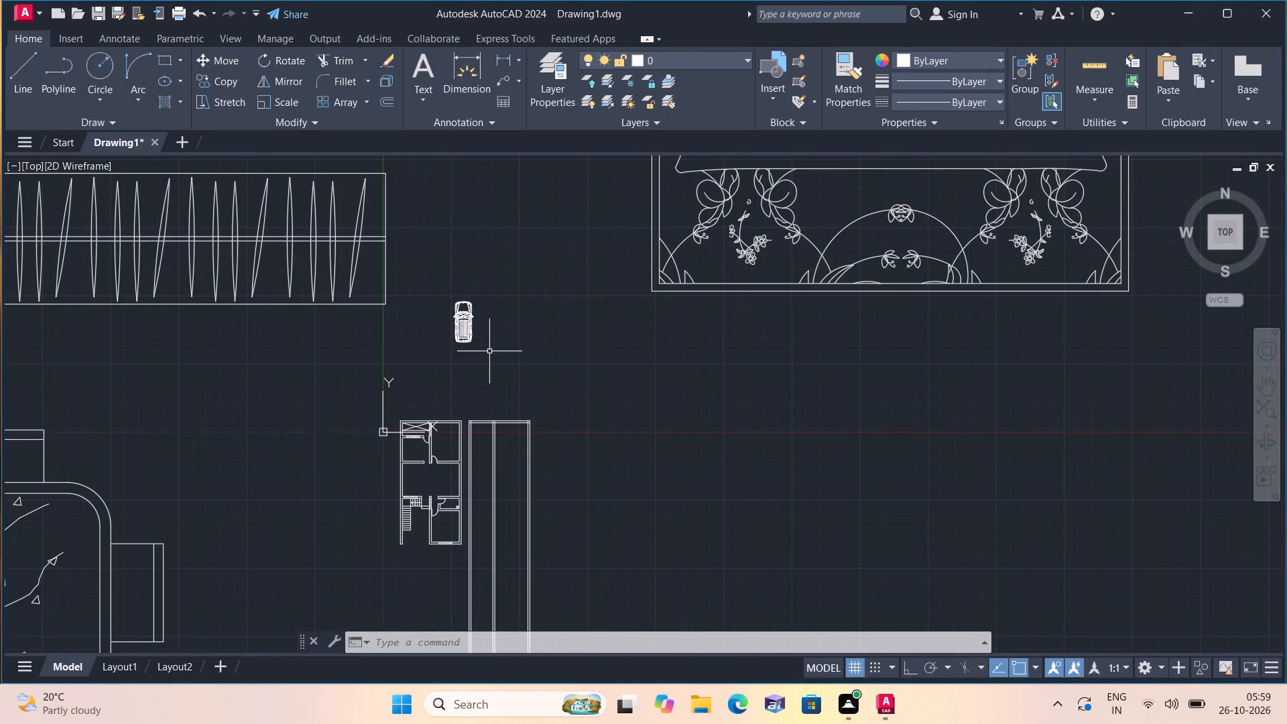
left_click(489, 351)
left_click(444, 290)
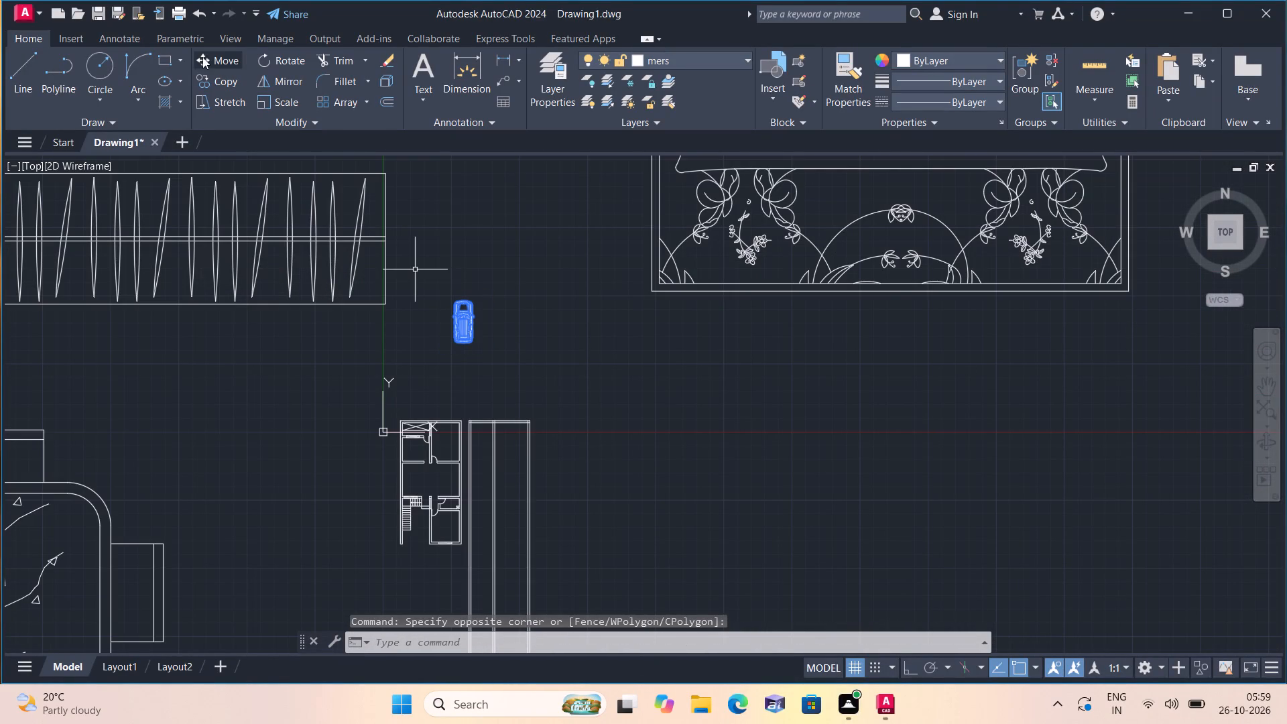
left_click(213, 60)
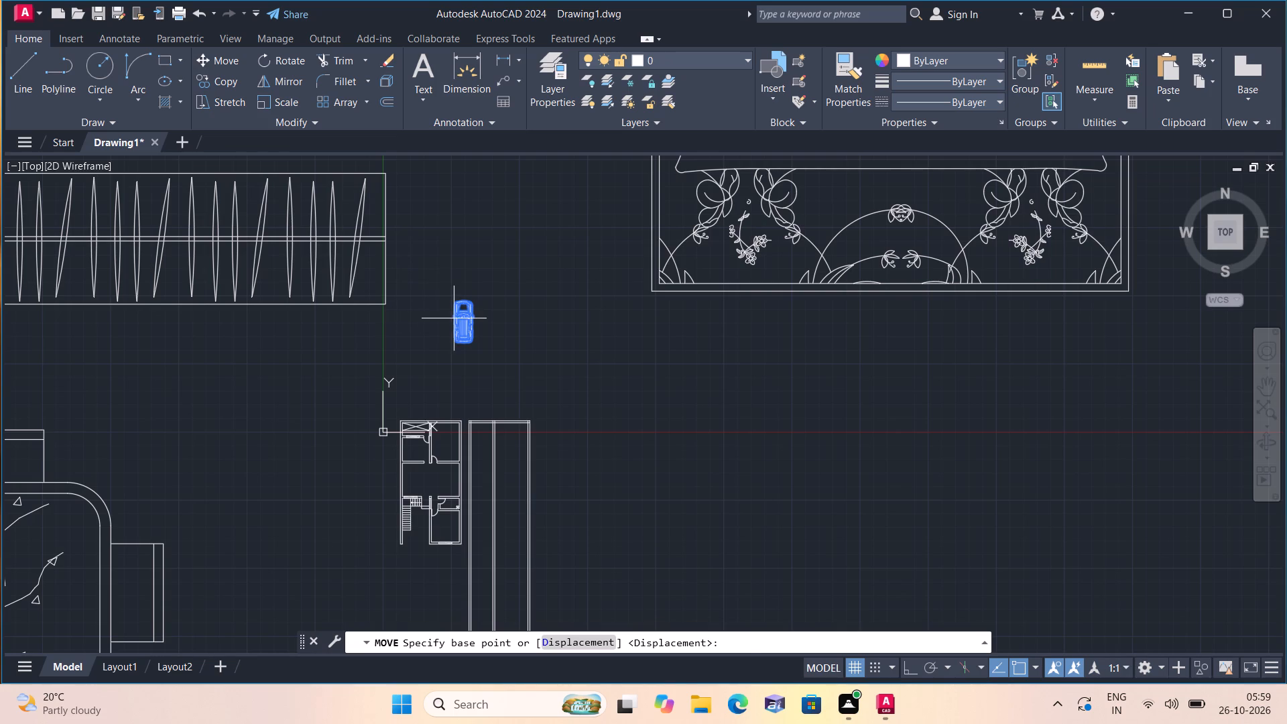
left_click(454, 318)
scroll(411, 550, "up", 4)
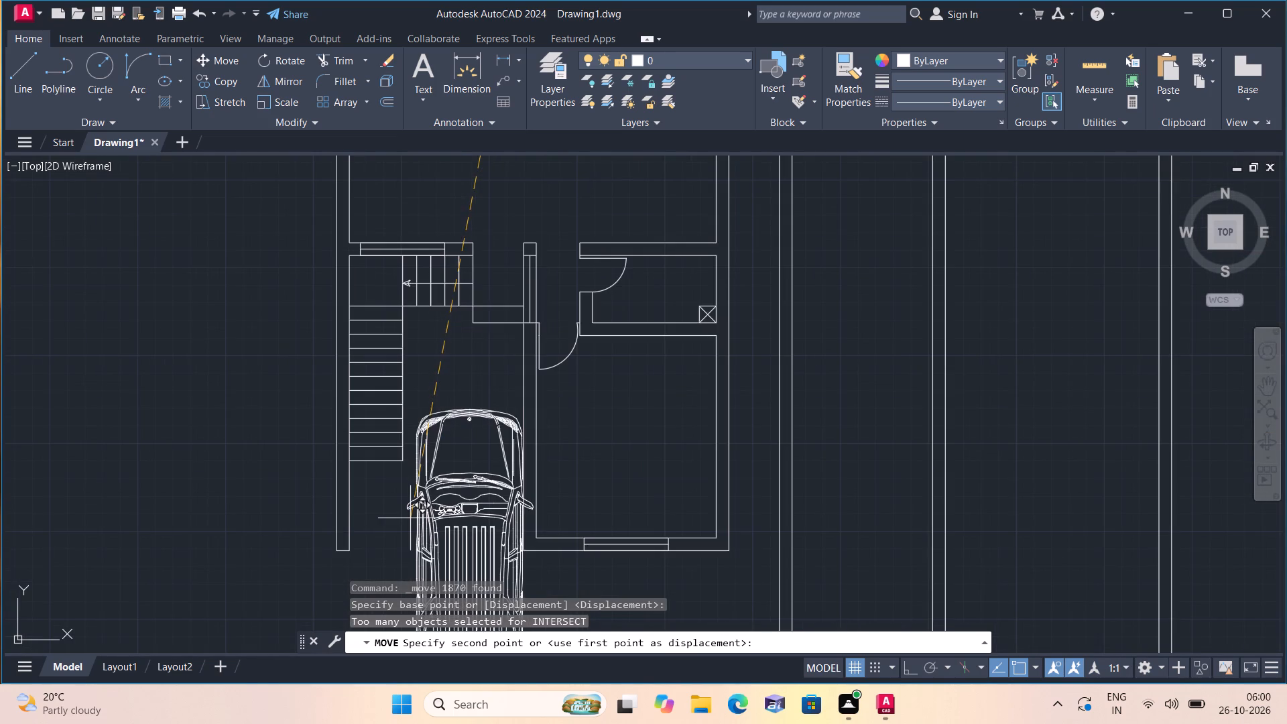
scroll(401, 507, "down", 1)
left_click(212, 438)
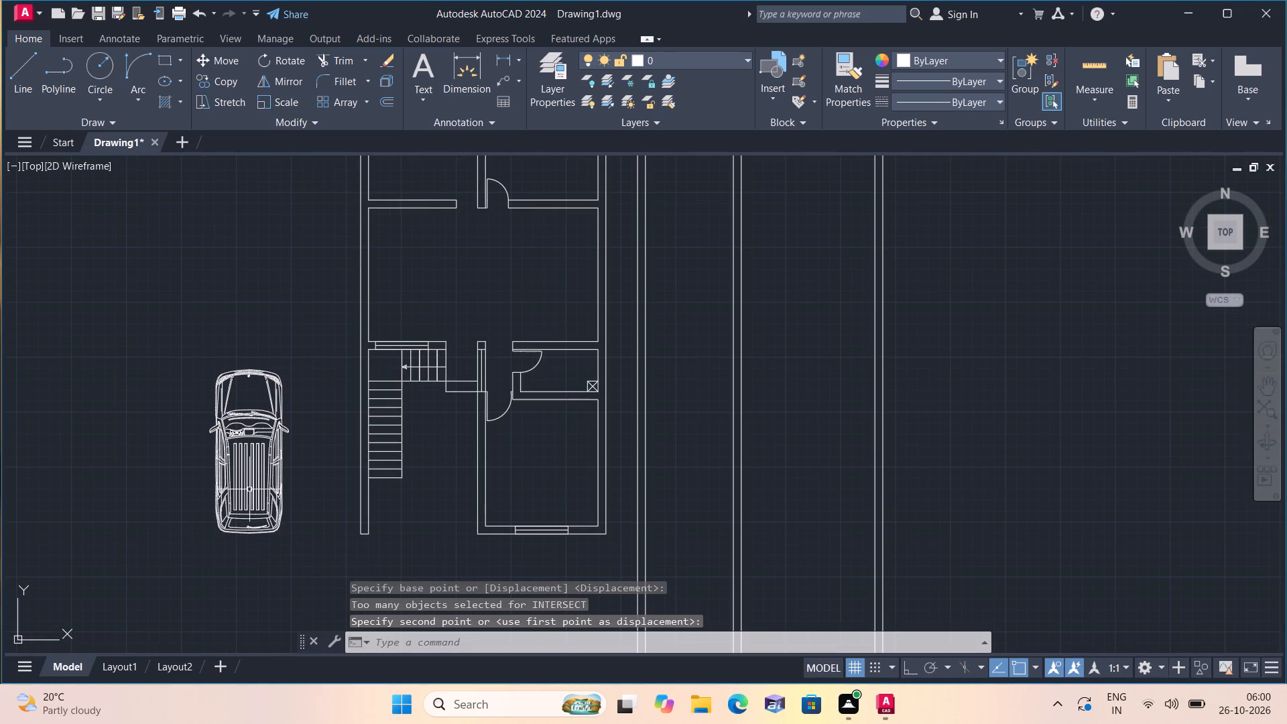
Scale the car down freehand to roughly a third of its size, using a base point near its middle.
left_click_drag(314, 537, 313, 525)
left_click(190, 324)
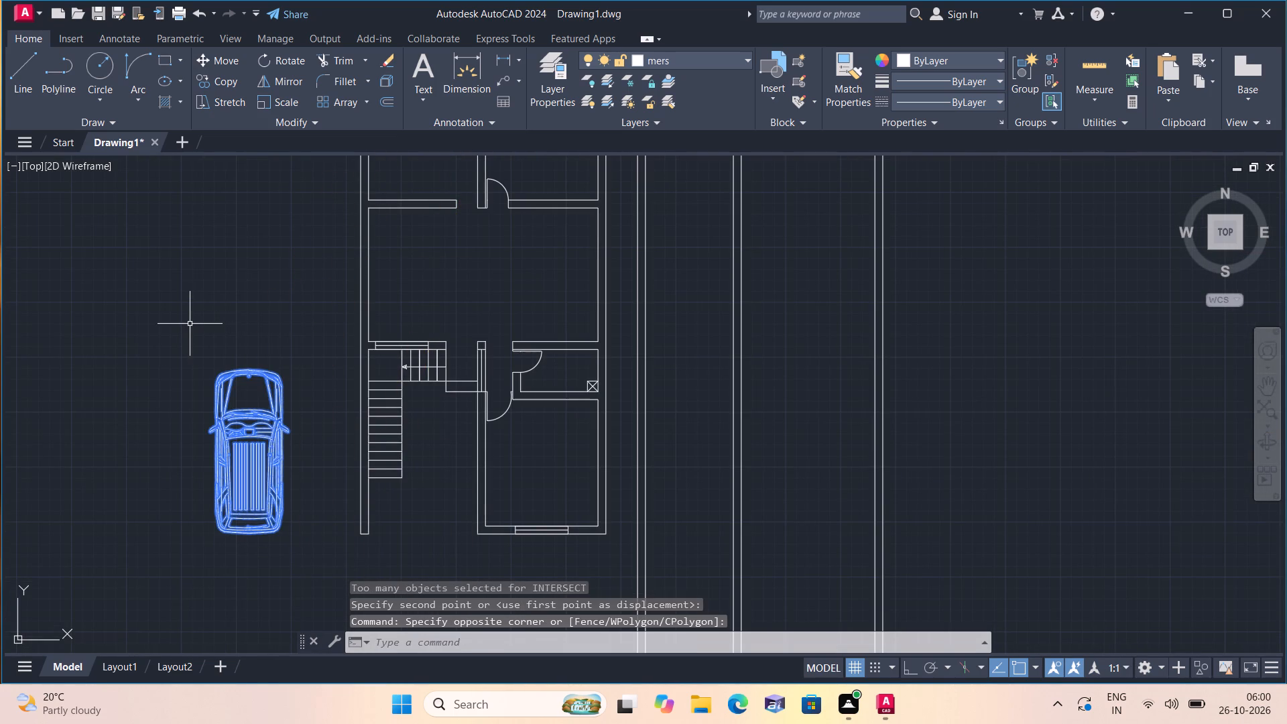
left_click(282, 103)
scroll(256, 445, "up", 1)
left_click(256, 444)
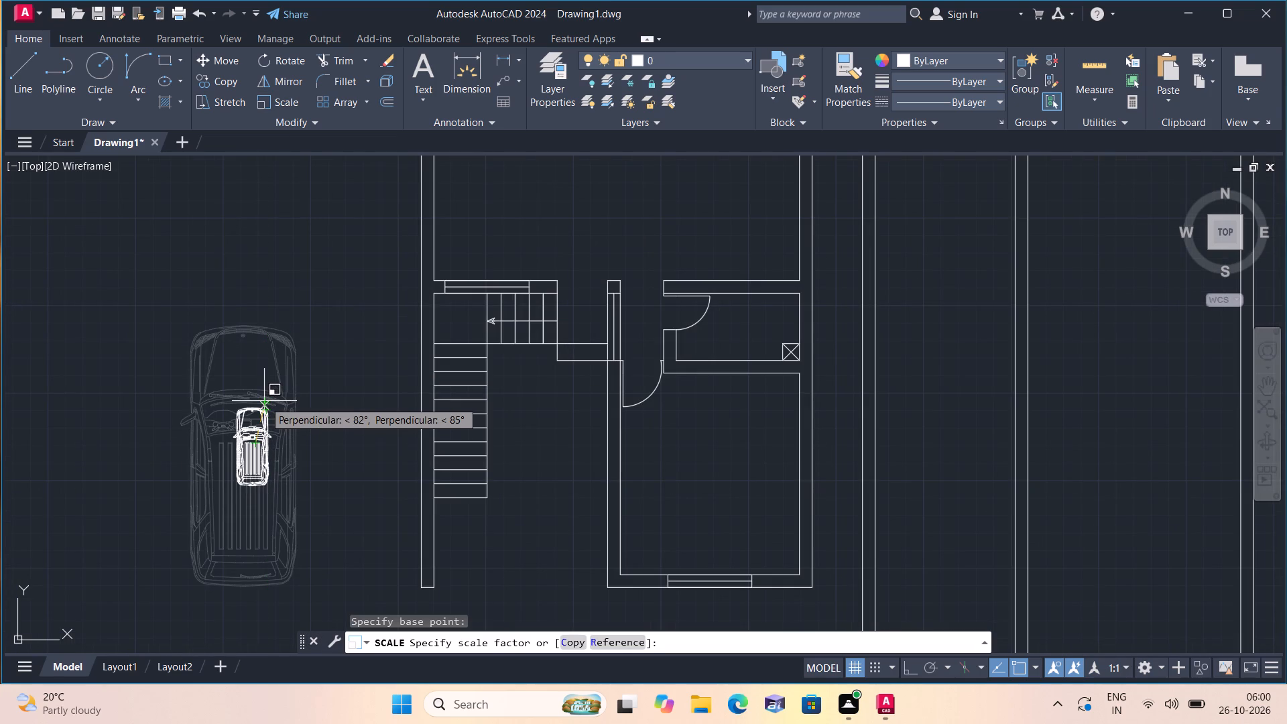
left_click(264, 401)
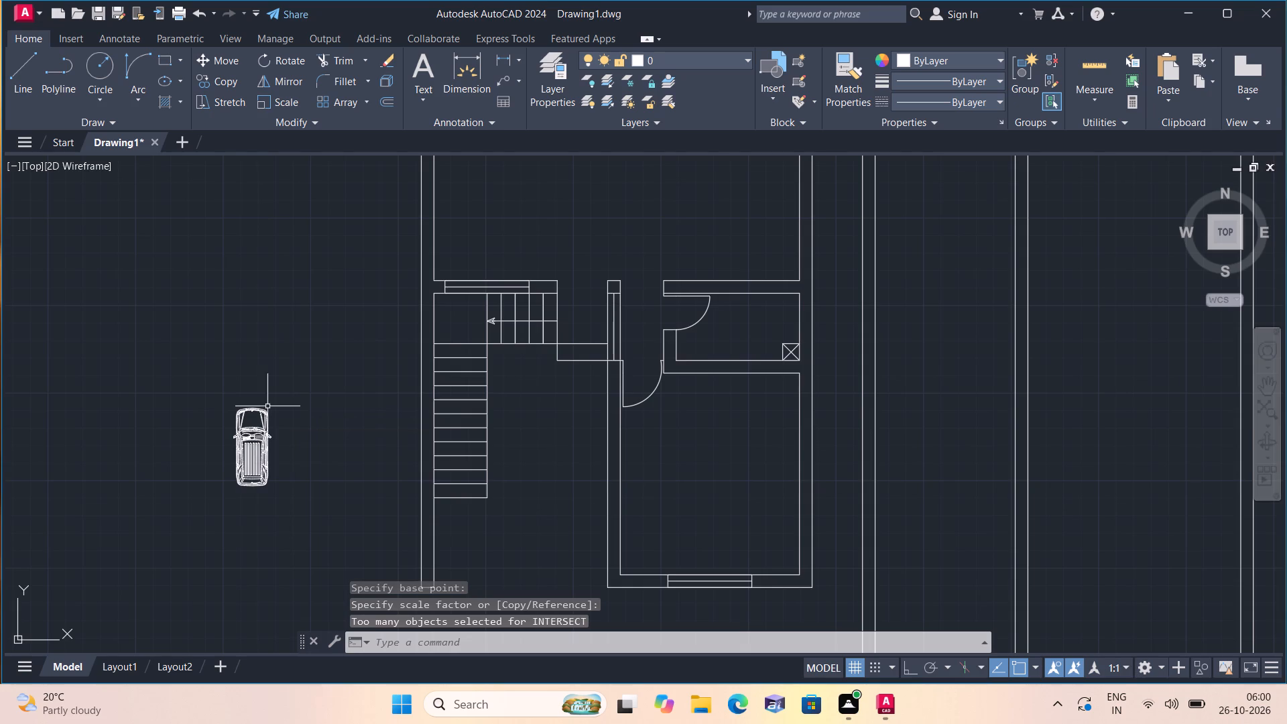
Move the reduced car into the parking space between the staircase and the wall of the lower-right room.
scroll(285, 522, "up", 1)
left_click_drag(286, 517, 266, 477)
left_click(147, 302)
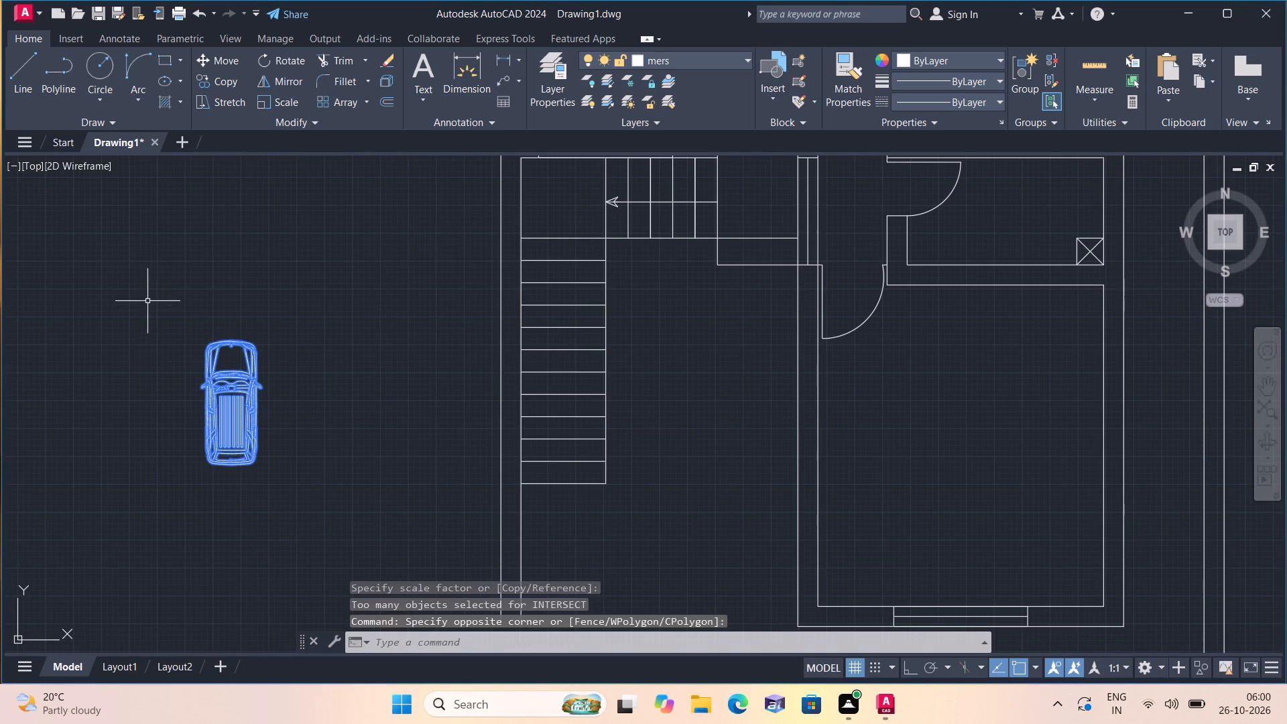
left_click(214, 58)
left_click(235, 414)
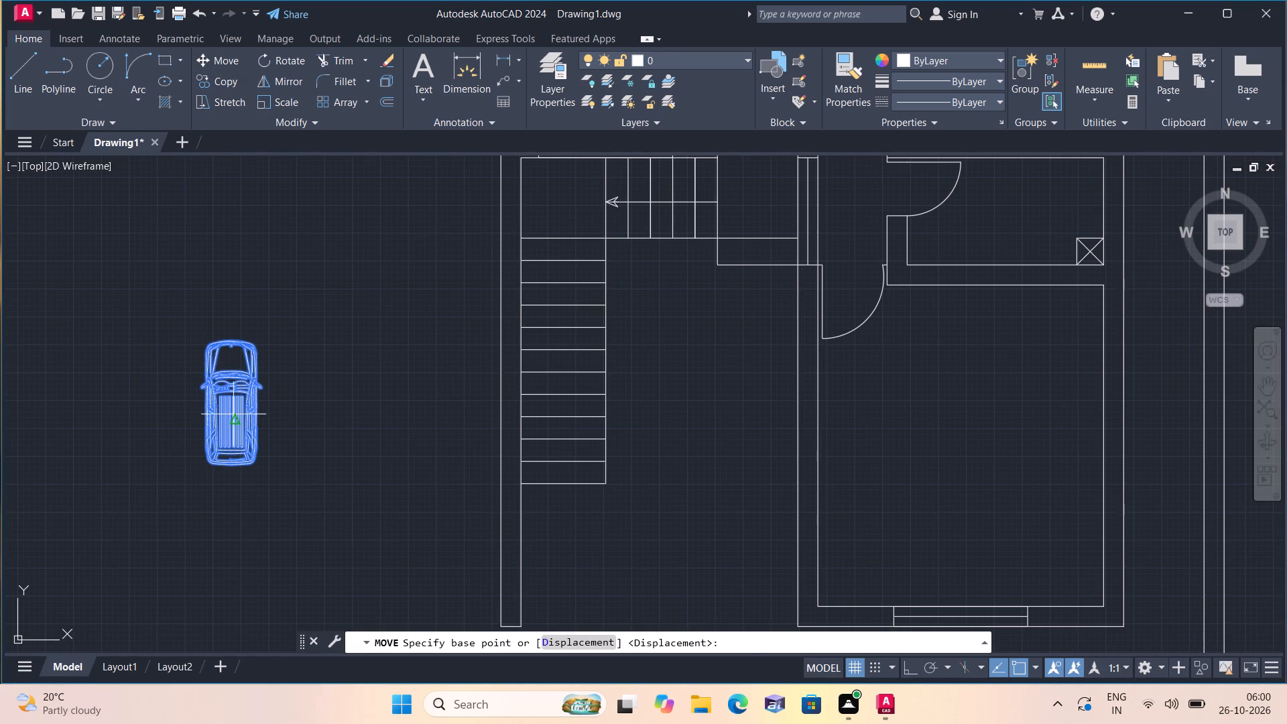
middle_click_drag(650, 380, 643, 385)
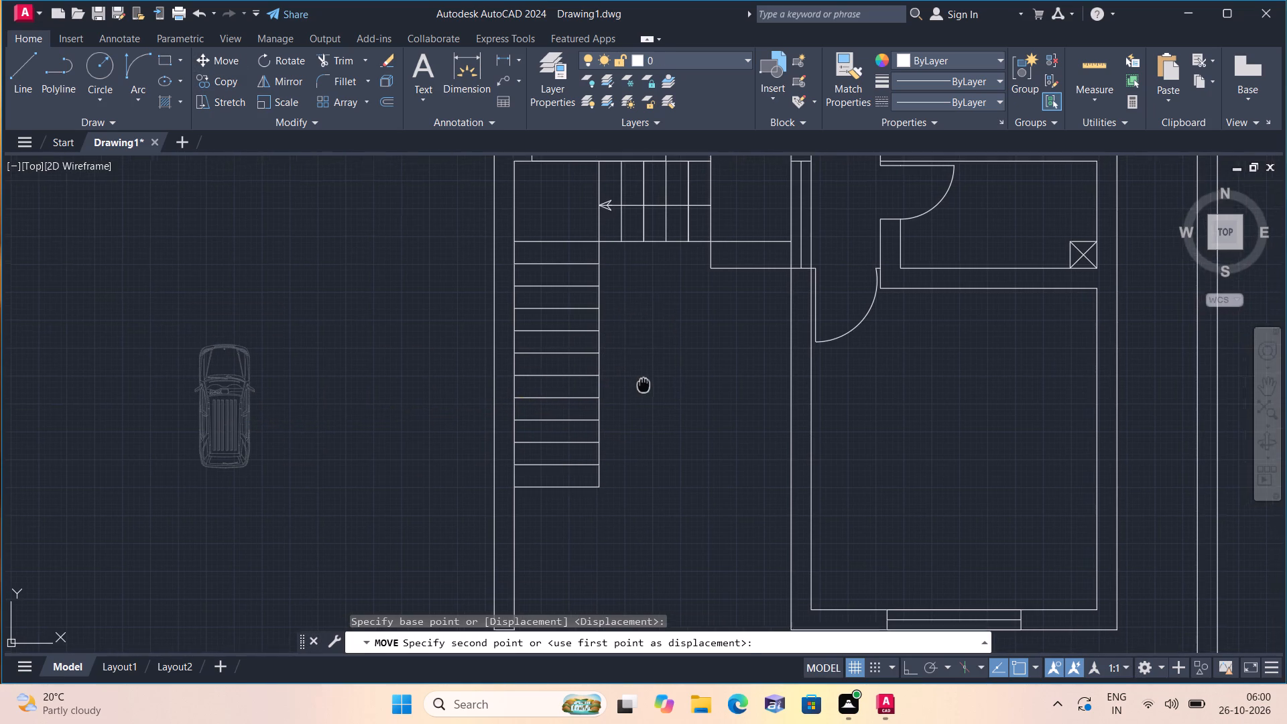
middle_click_drag(643, 385, 589, 428)
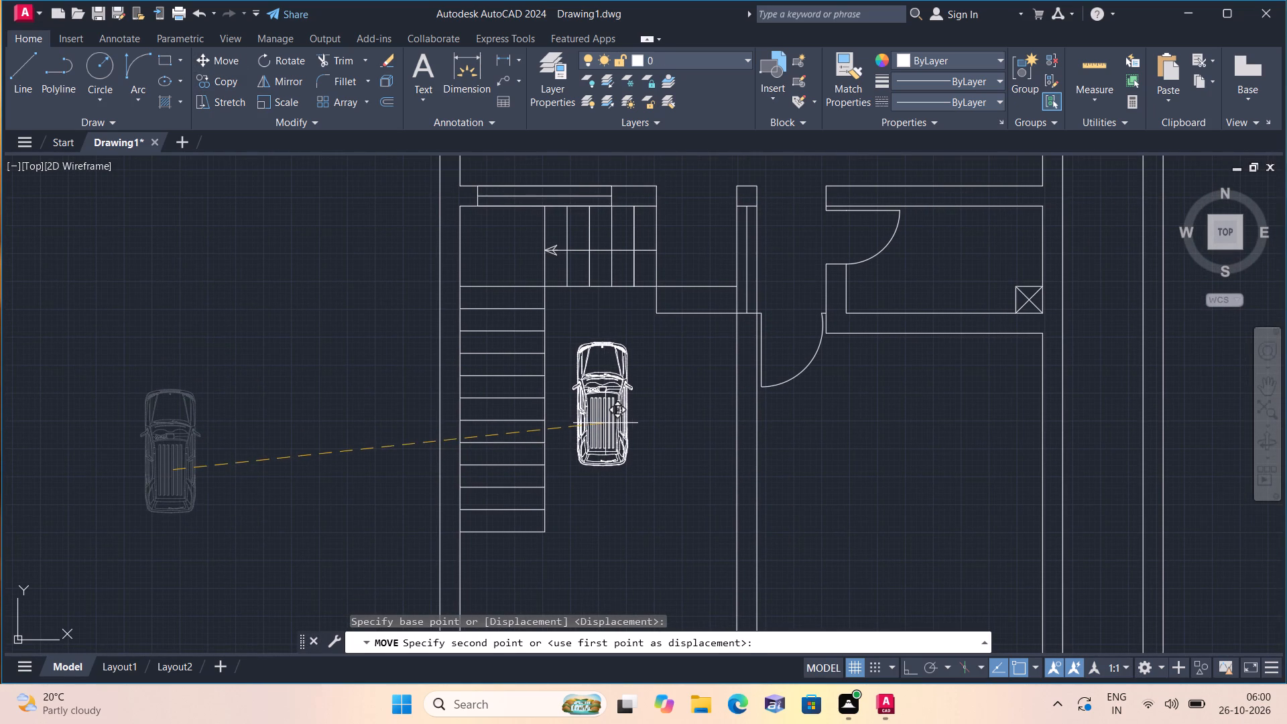
left_click(605, 423)
Scale the car up freehand from its front end to roughly one and a half times its size.
scroll(629, 468, "up", 1)
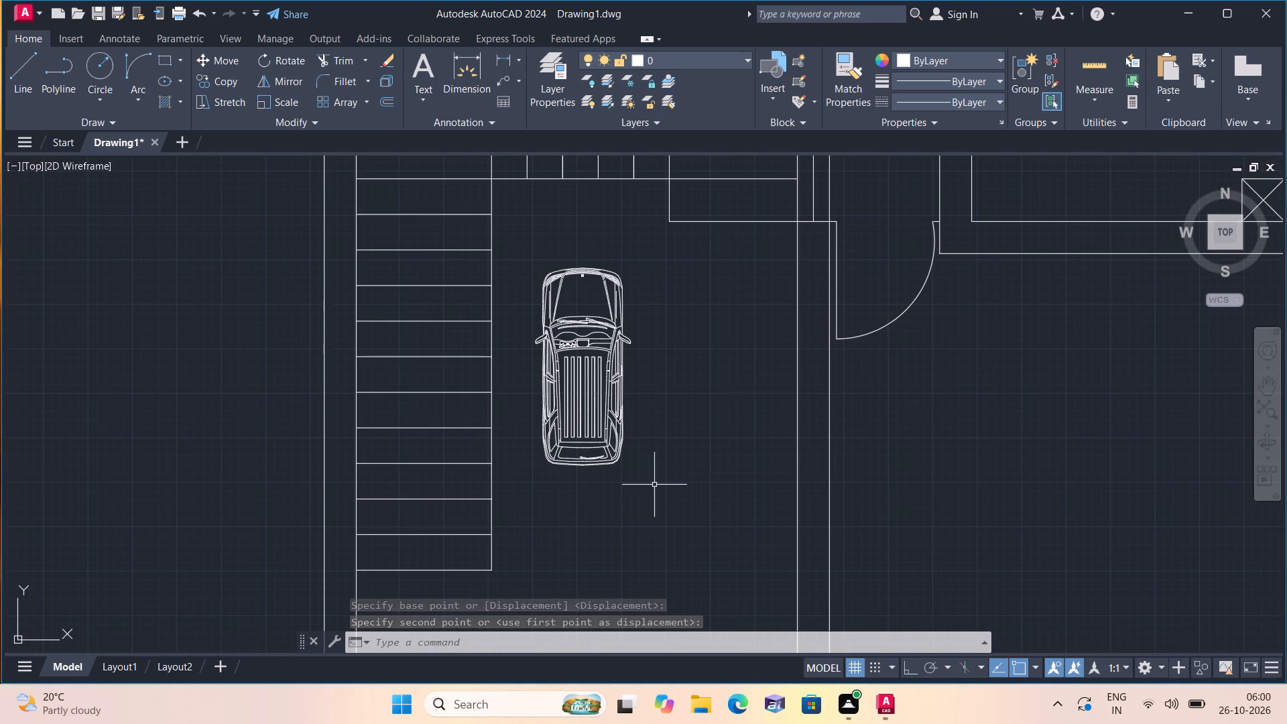
left_click(654, 485)
left_click(522, 249)
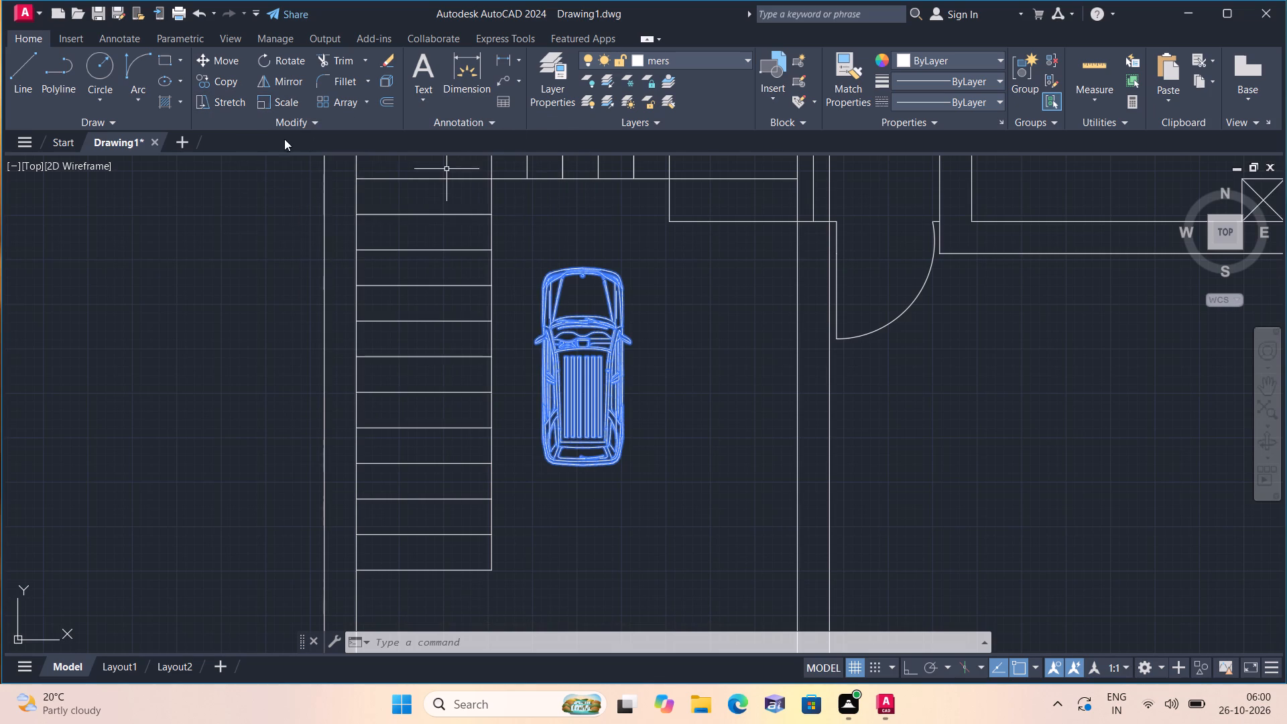
left_click(582, 348)
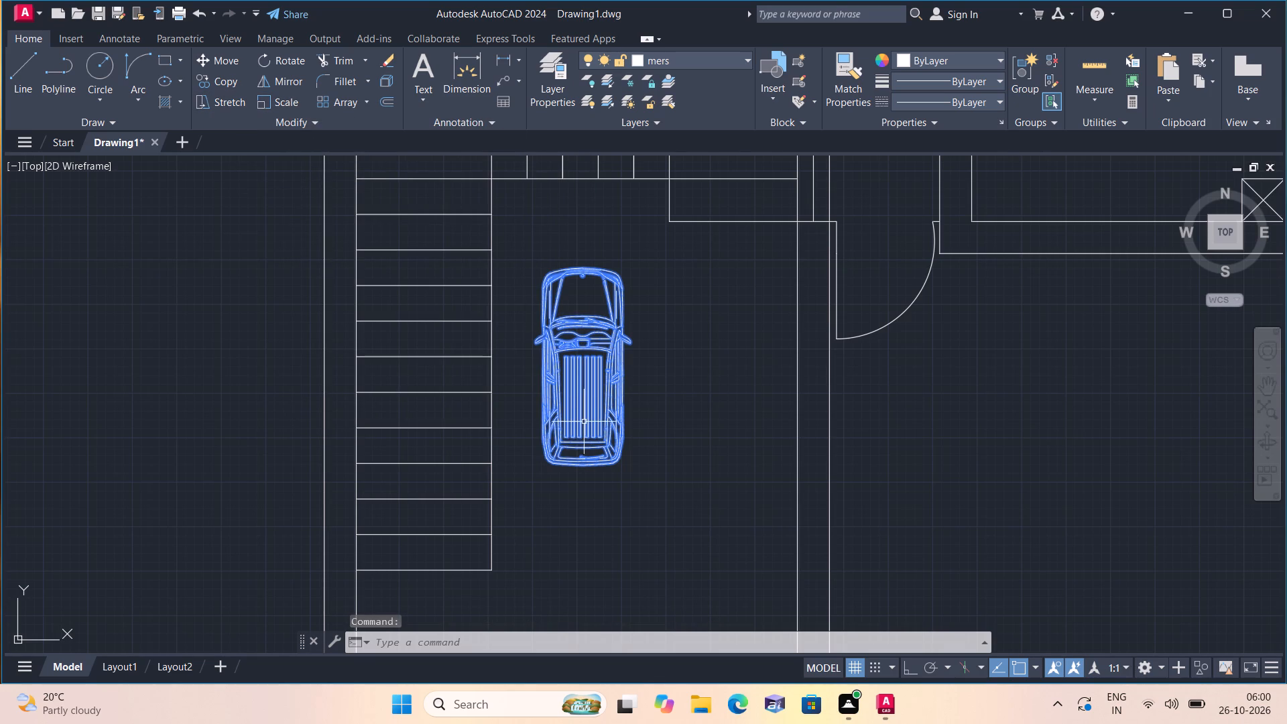
left_click(289, 102)
left_click(578, 273)
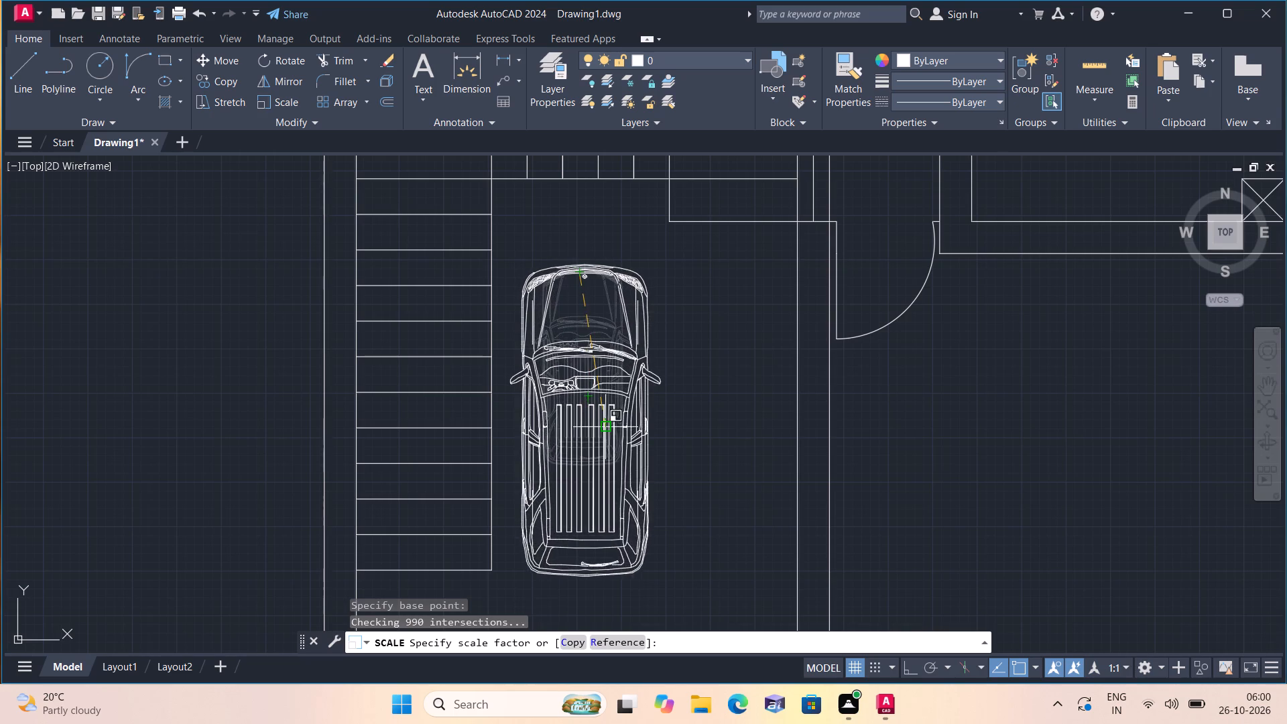
left_click(601, 434)
Move the whole car, including its rear edge, slightly up and left so it sits close beside the stairs.
scroll(603, 434, "down", 1)
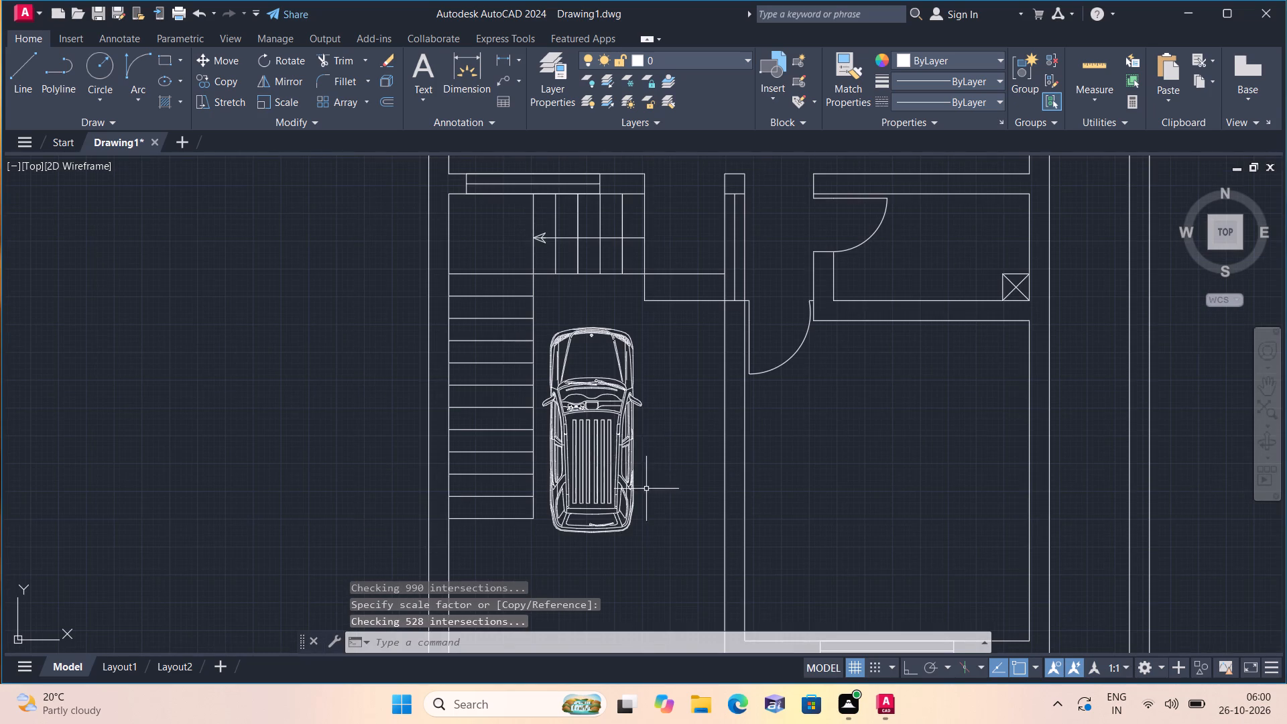
scroll(644, 504, "up", 1)
left_click(653, 542)
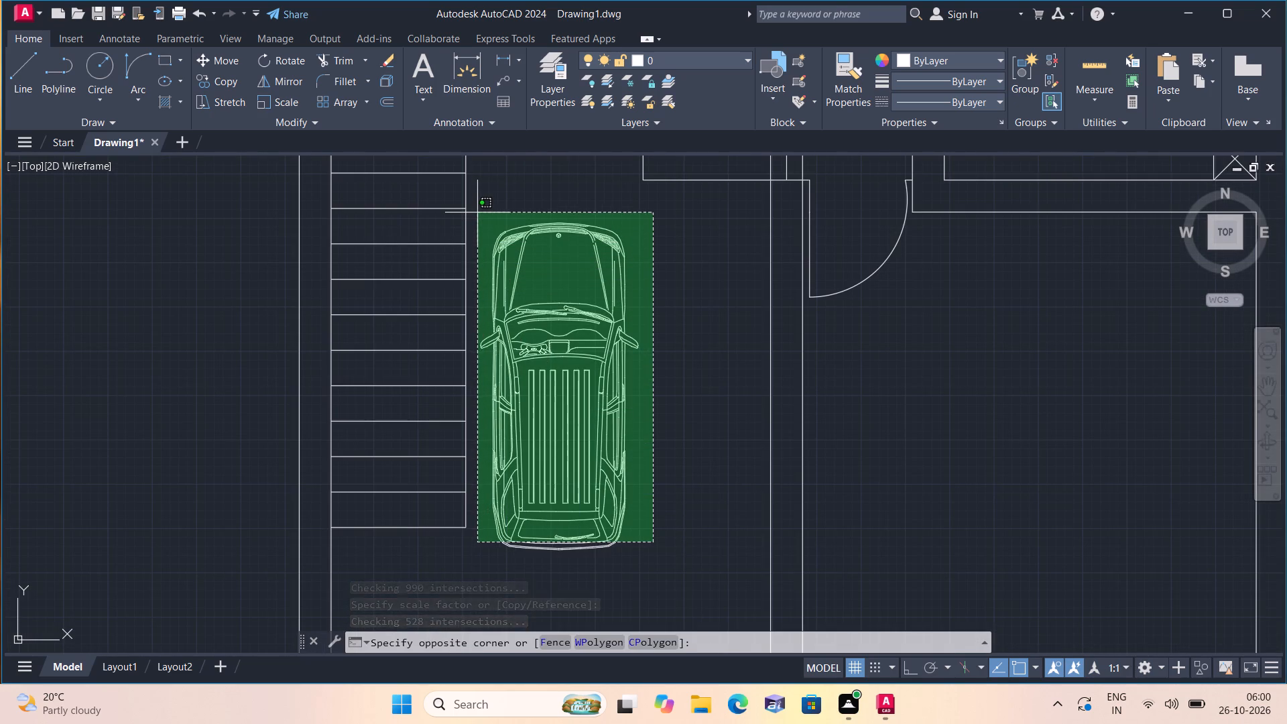
left_click(477, 213)
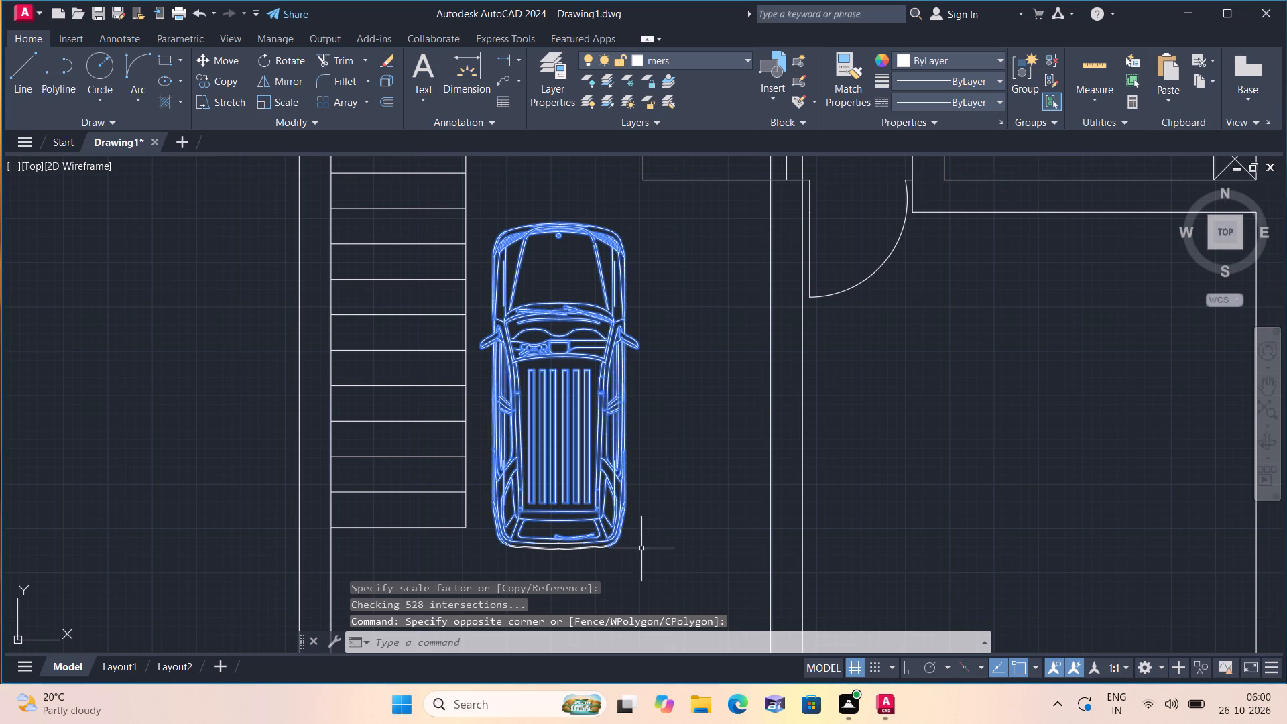
left_click(643, 564)
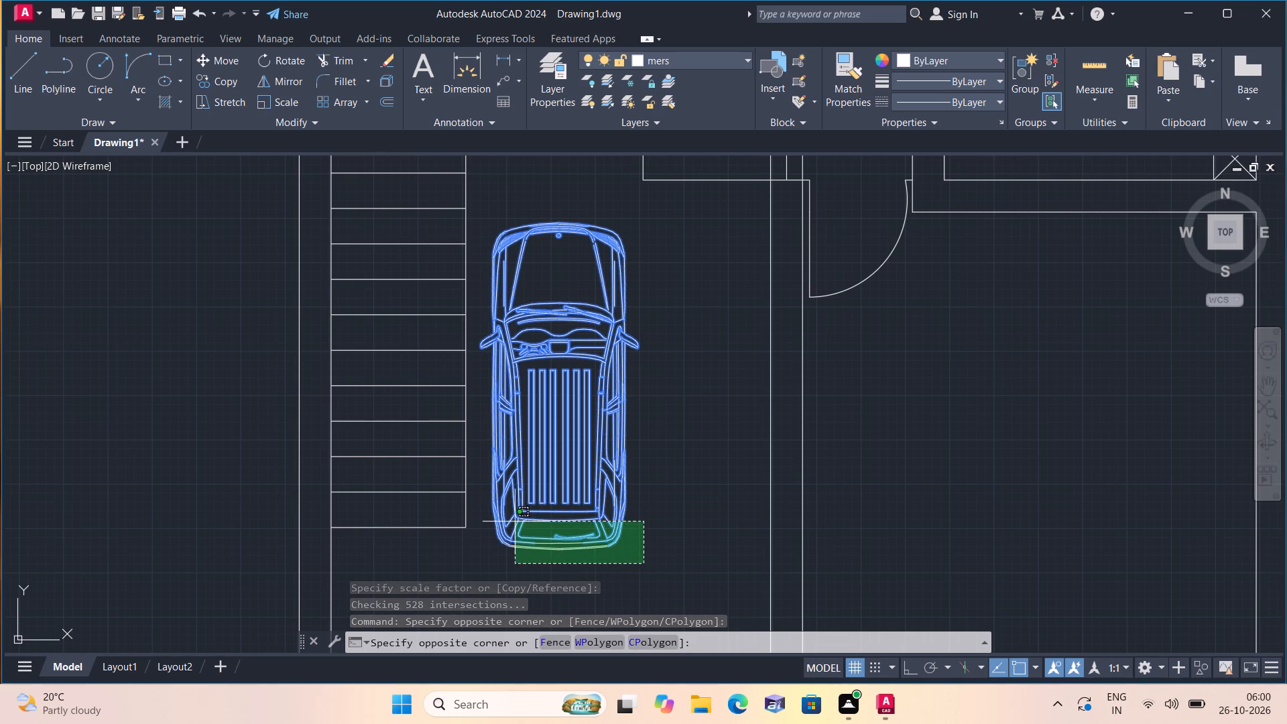
left_click(505, 520)
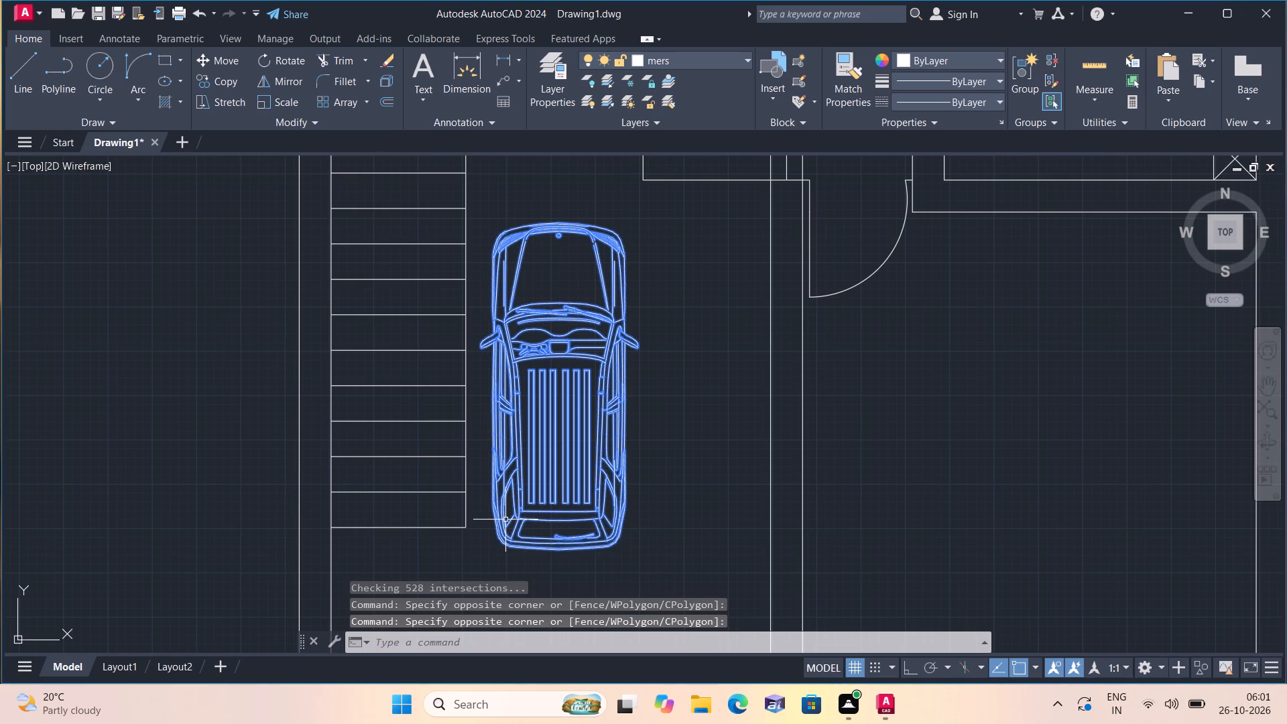
left_click(223, 58)
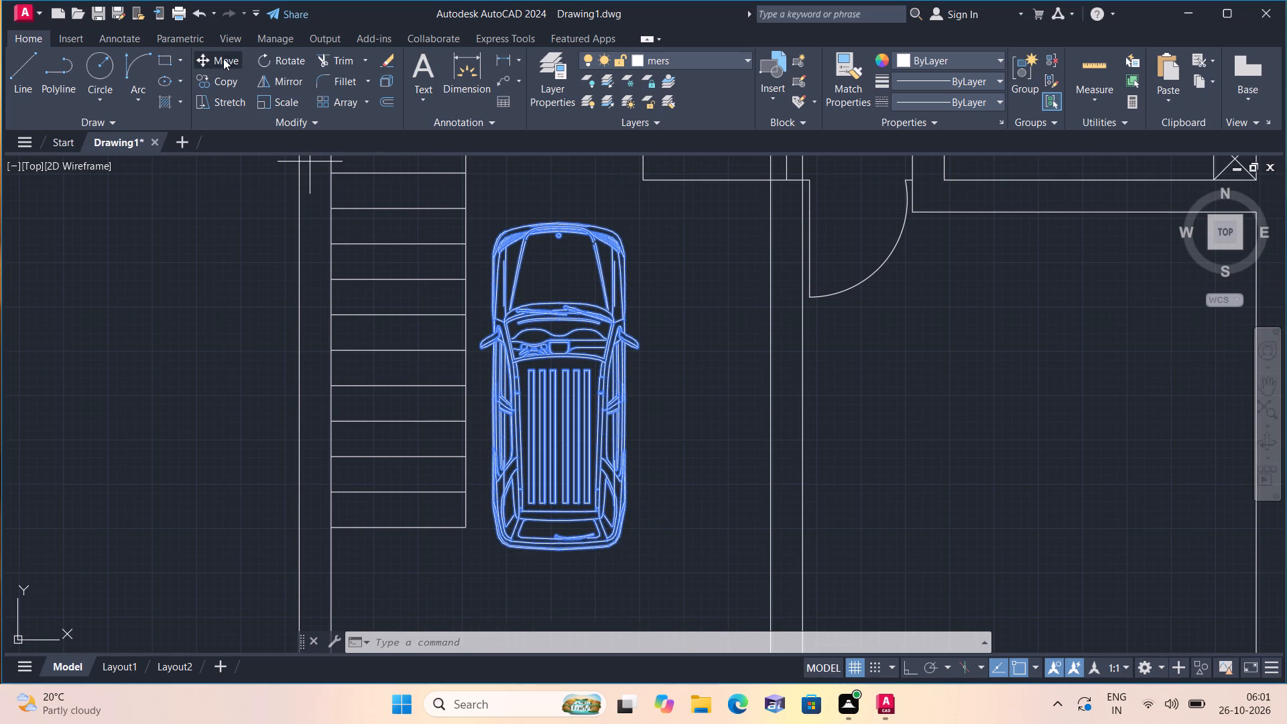
left_click(532, 335)
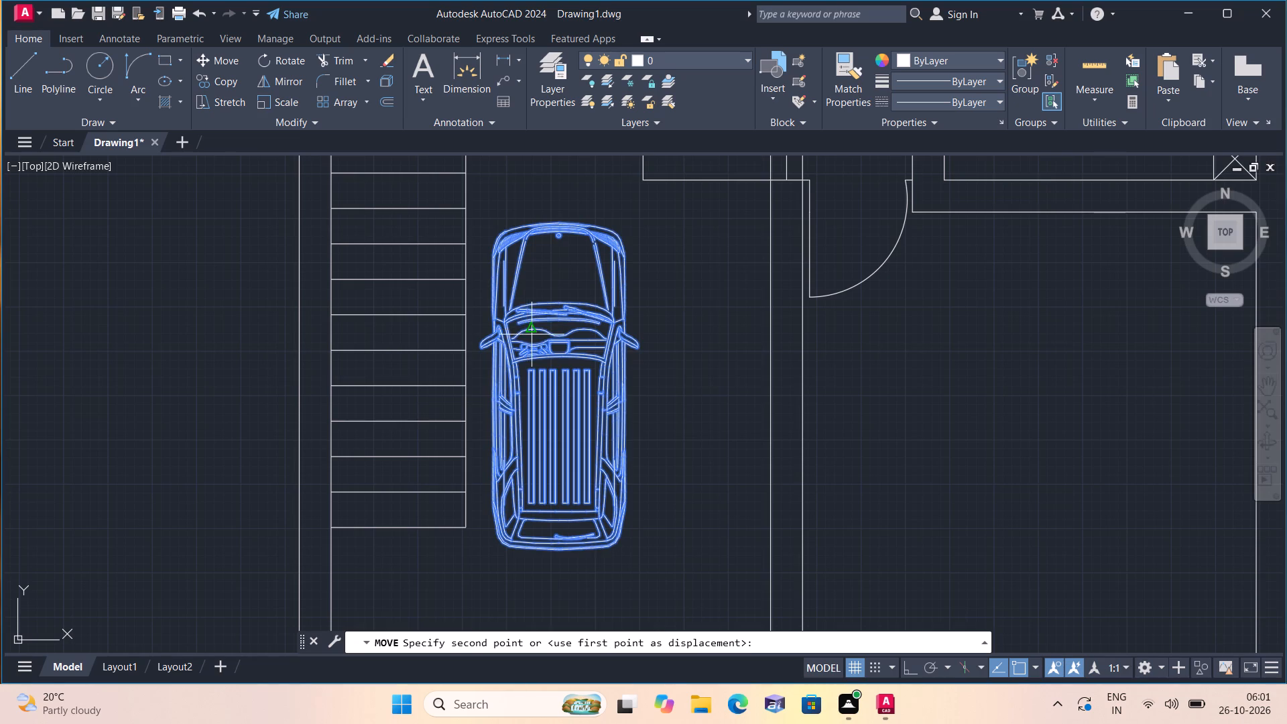
left_click(517, 273)
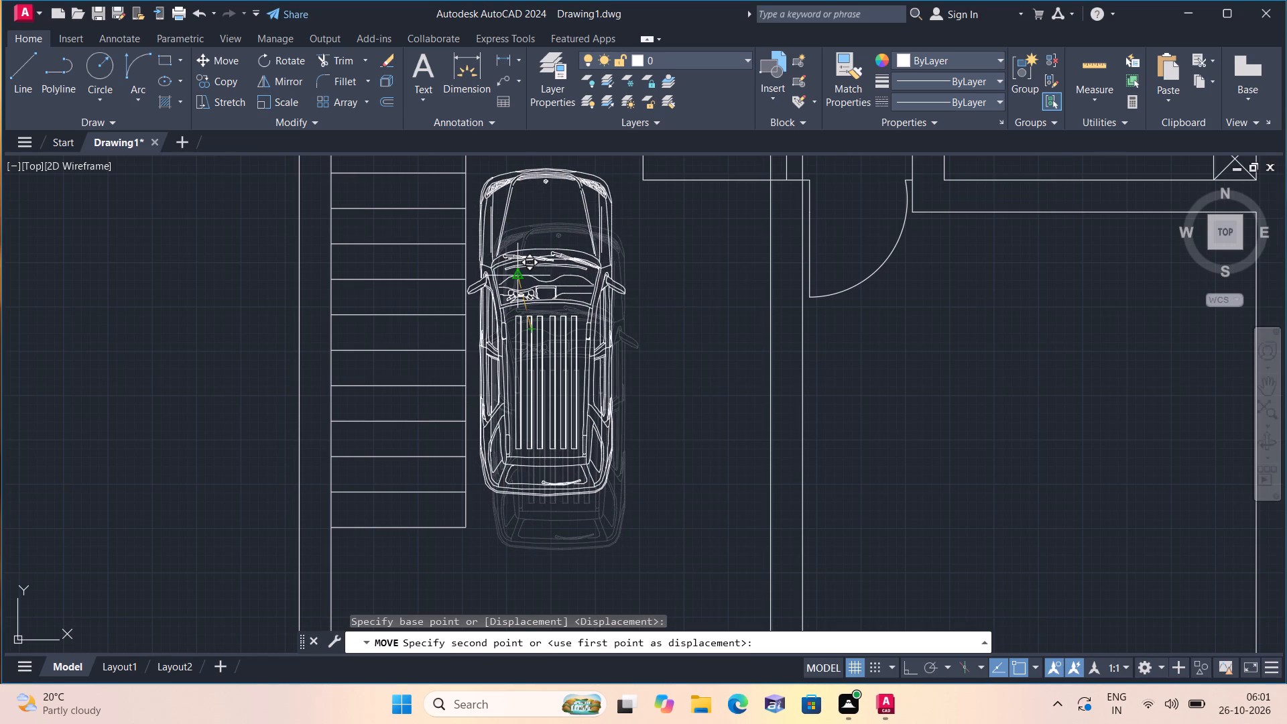
Scale the six-seat dining set down freehand from the table's upper edge to roughly a twentieth of its size, in proportion to the rooms.
scroll(515, 238, "down", 2)
middle_click_drag(511, 255, 592, 345)
scroll(592, 345, "down", 4)
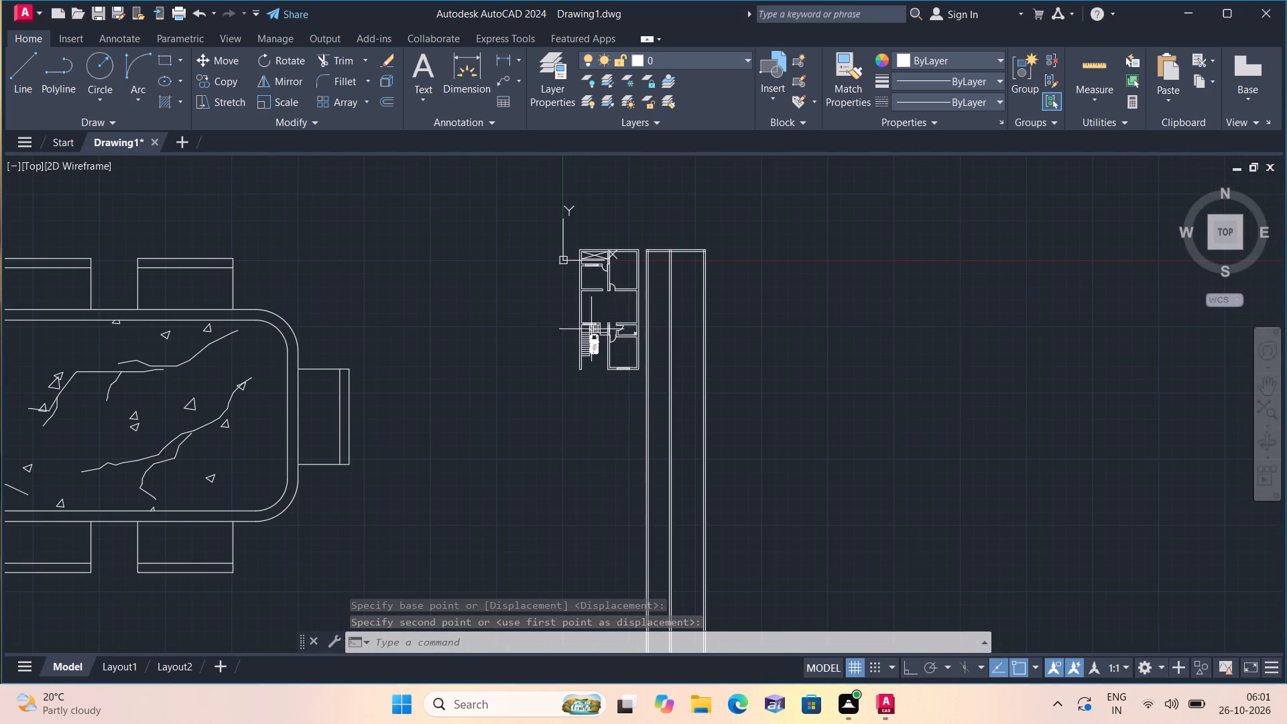
scroll(533, 300, "down", 1)
left_click(430, 471)
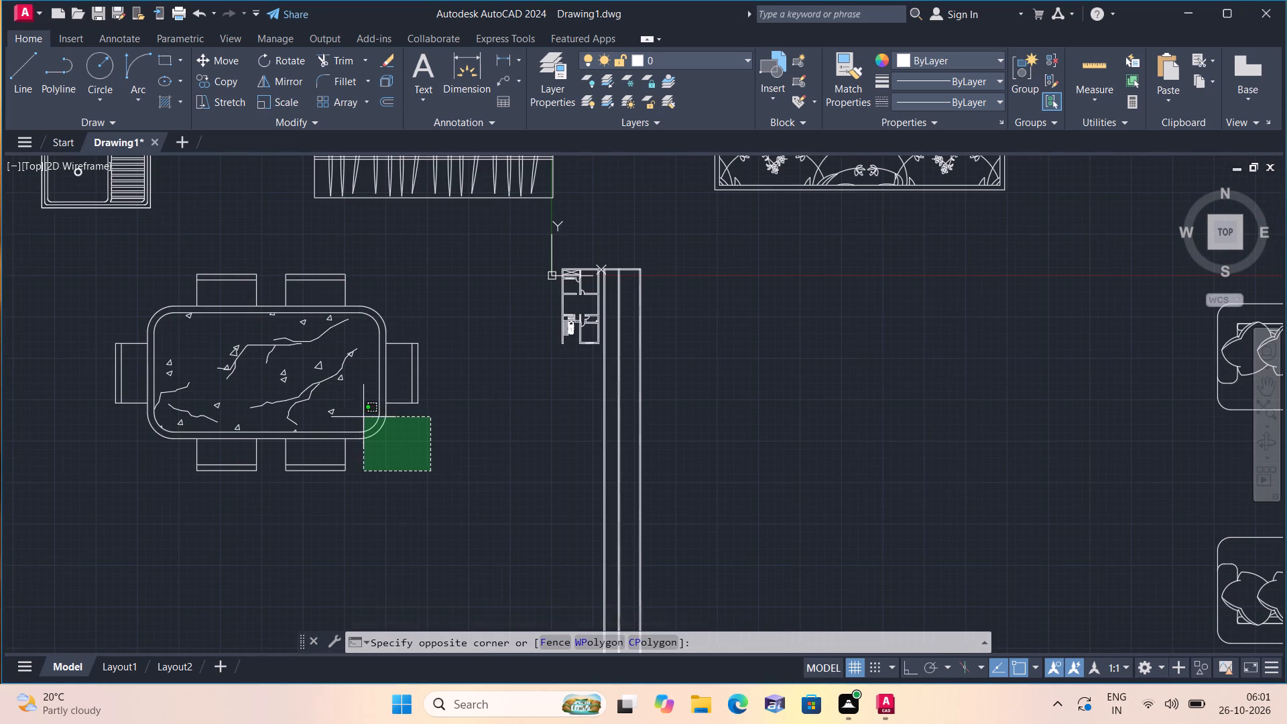
left_click(42, 274)
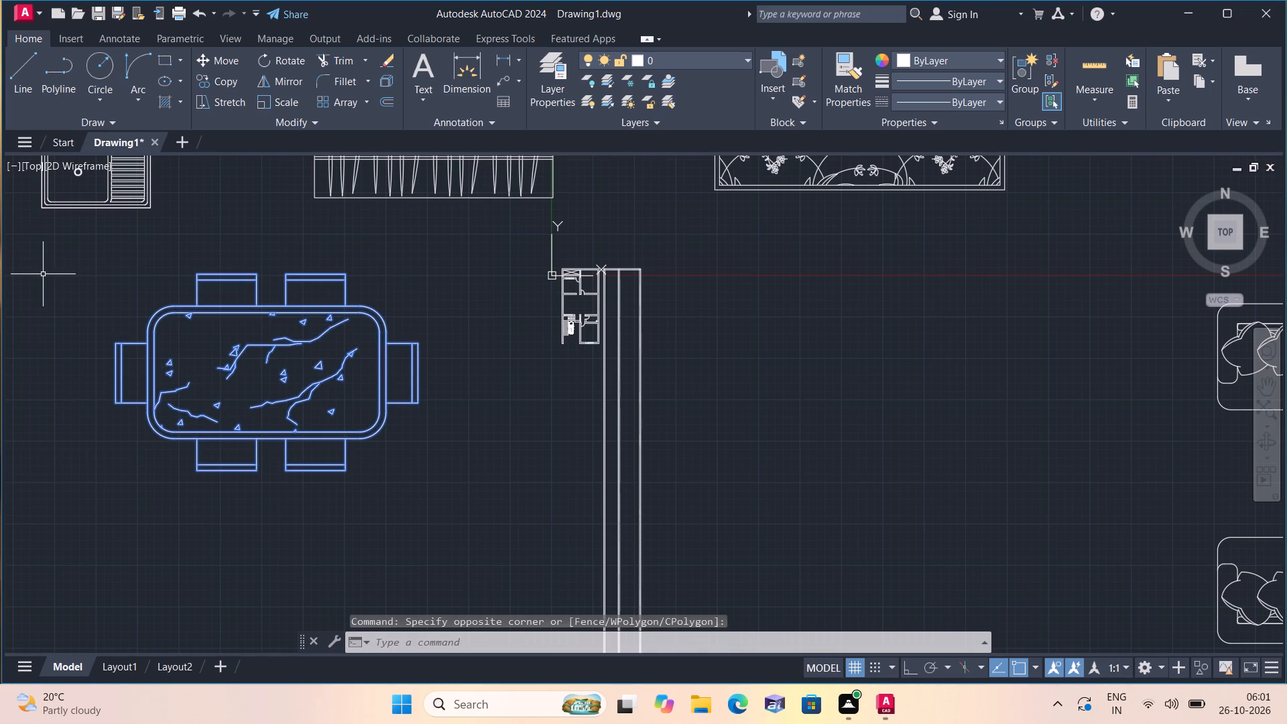
left_click(288, 99)
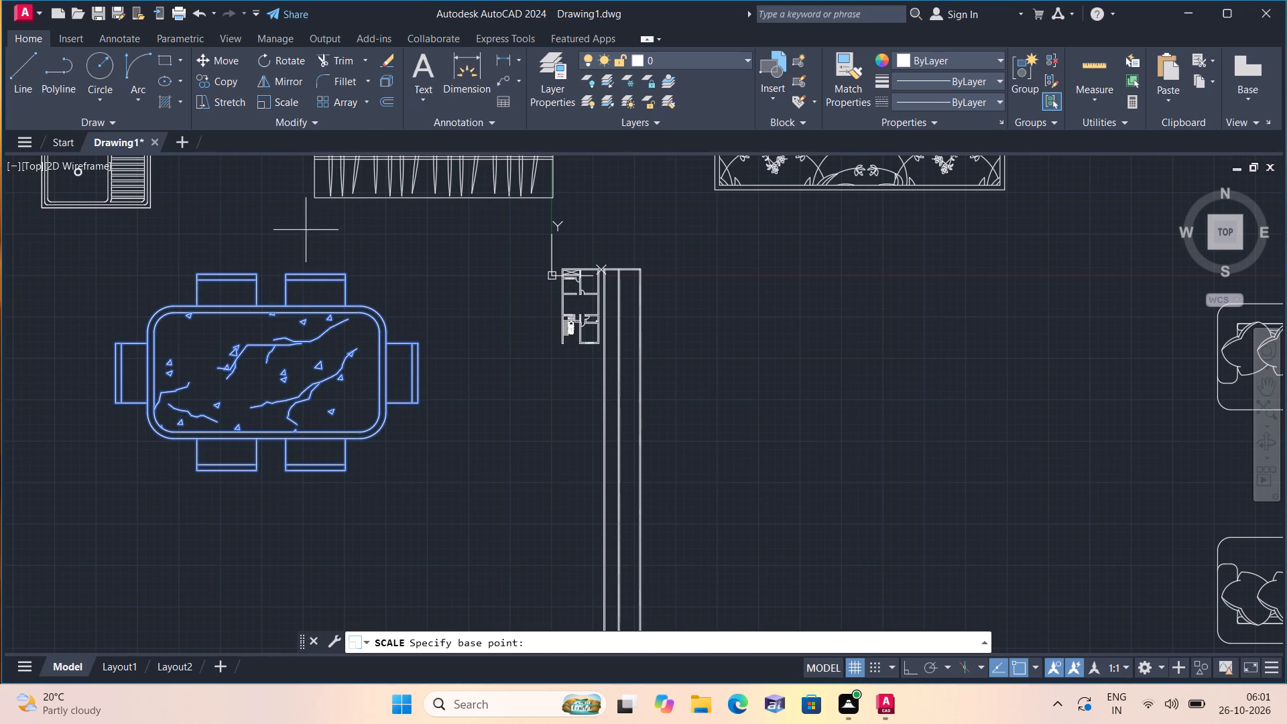
left_click(272, 317)
scroll(281, 320, "up", 2)
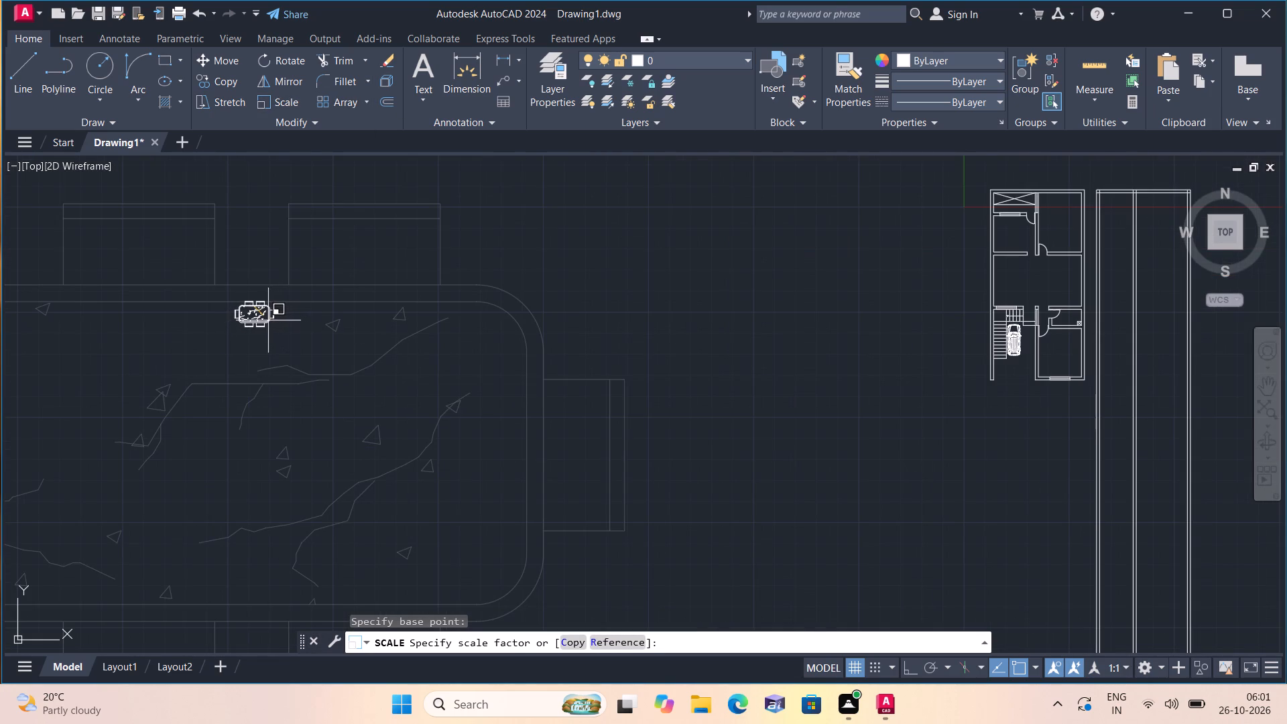
left_click(268, 320)
Move the reduced dining set to the empty space just outside the plan's left wall, level with the large middle room.
left_click(299, 340)
left_click(166, 267)
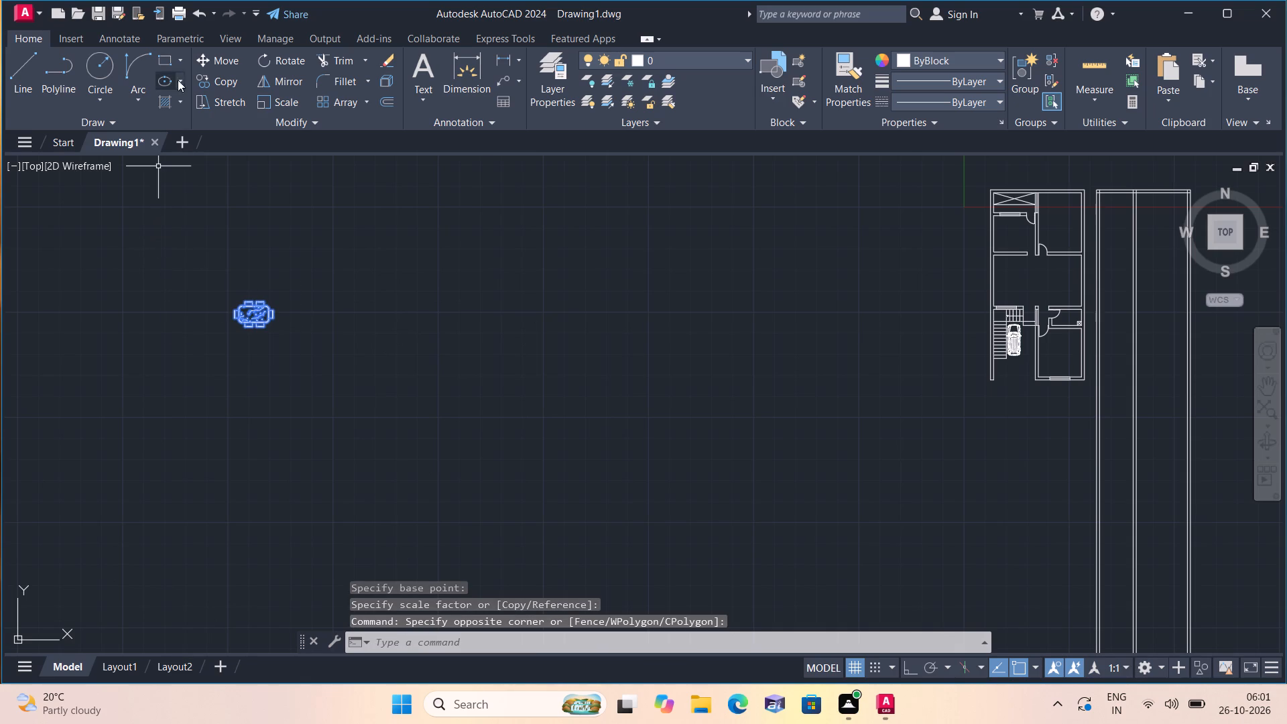
left_click(223, 58)
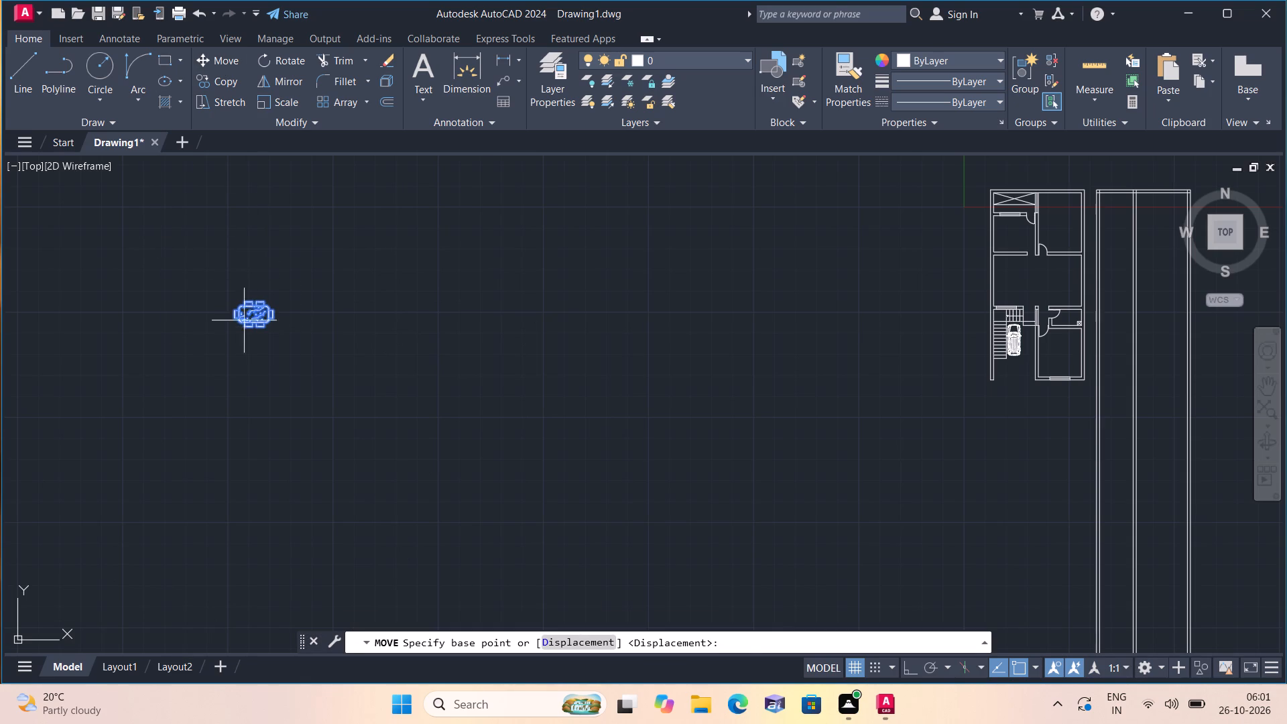
left_click(256, 316)
scroll(629, 260, "up", 1)
middle_click_drag(629, 260, 390, 319)
scroll(385, 320, "down", 1)
scroll(730, 343, "up", 1)
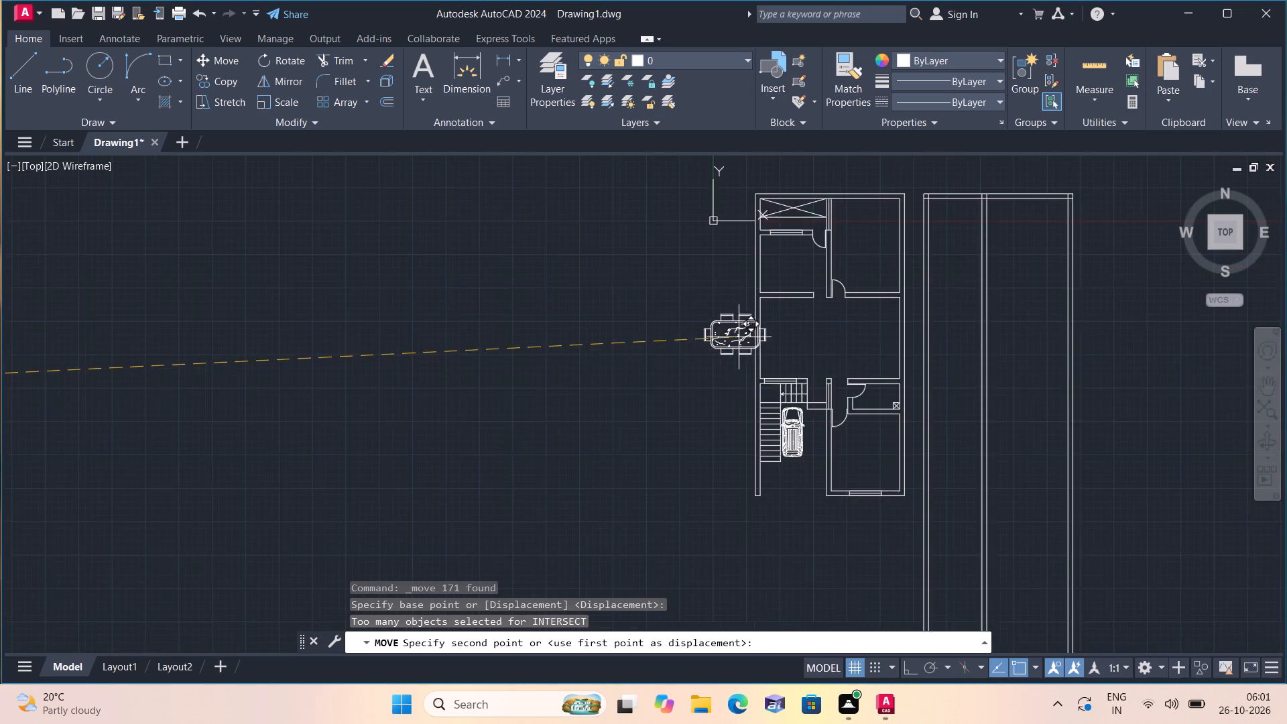
scroll(741, 337, "up", 1)
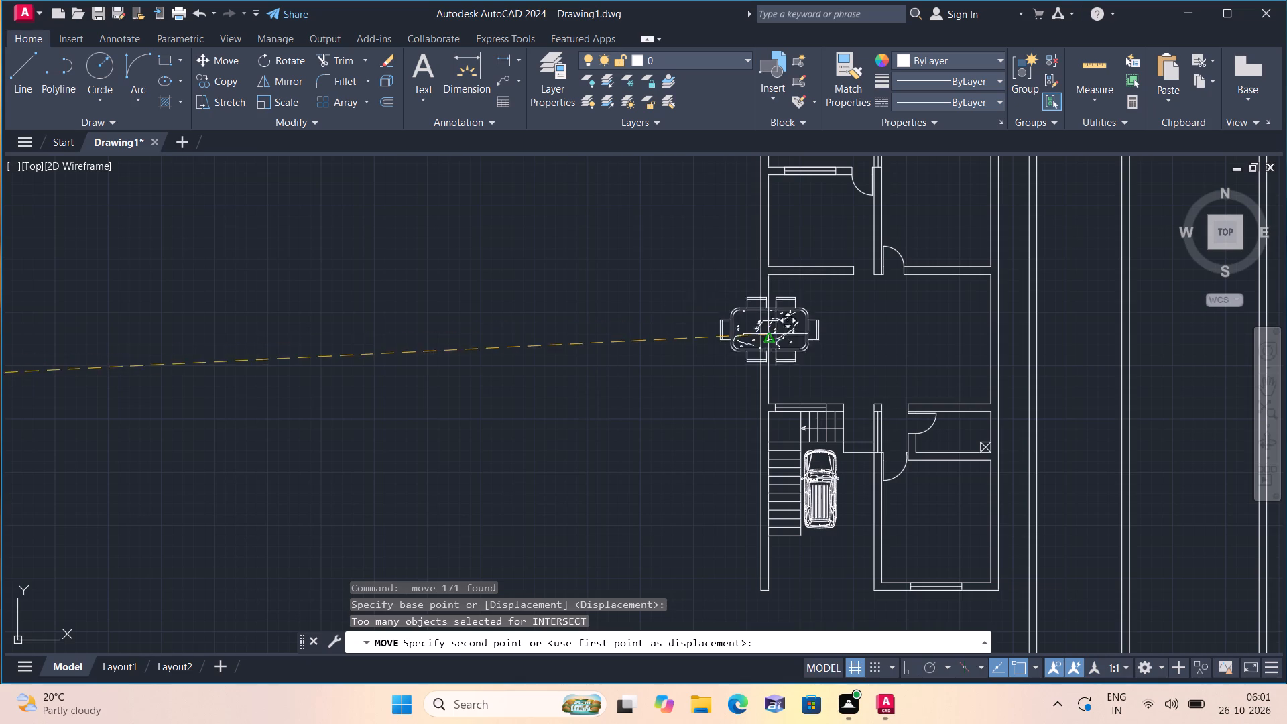
left_click(655, 331)
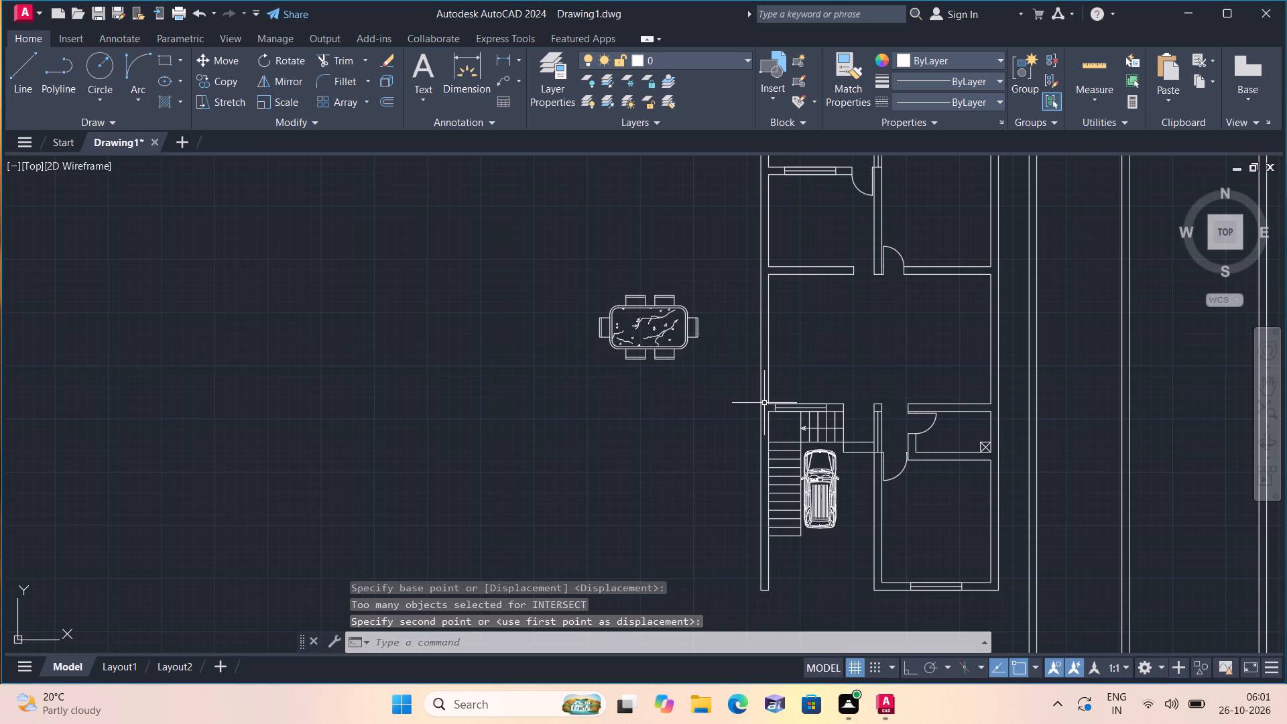
Scale the six-seat dining set down freehand from the middle of the table to roughly three quarters of its size.
left_click(716, 367)
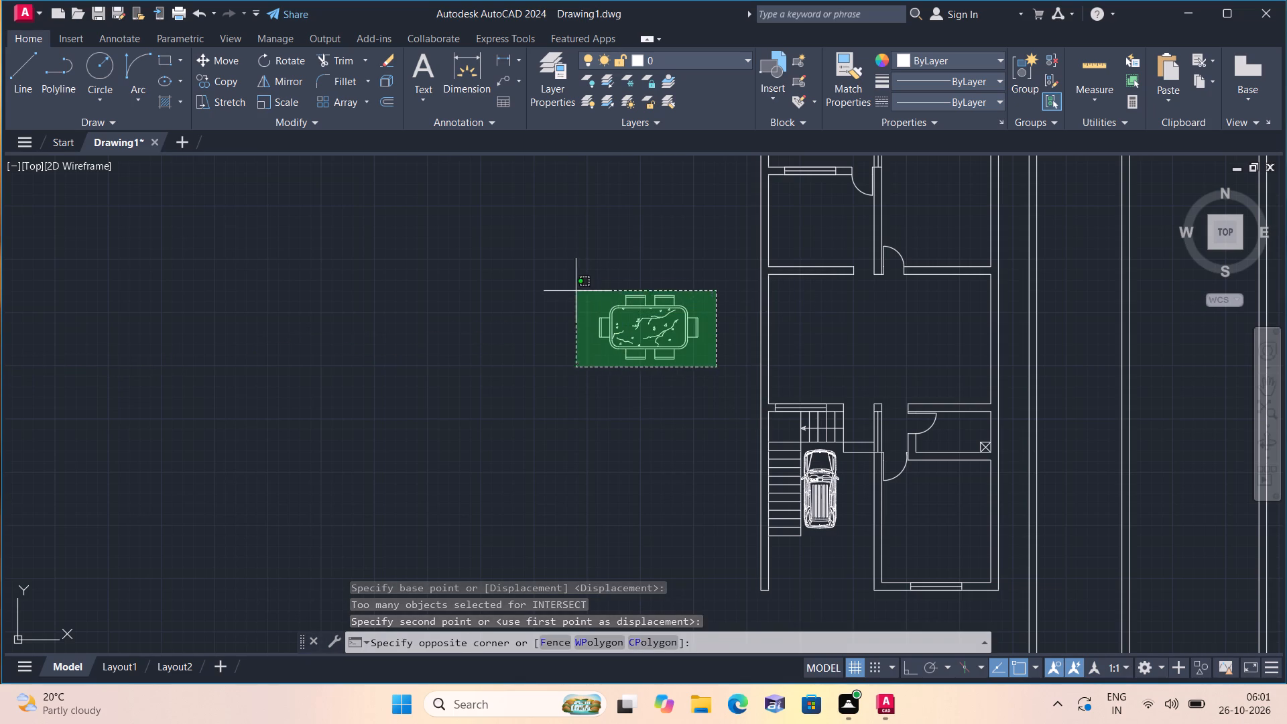
left_click(556, 282)
left_click(290, 96)
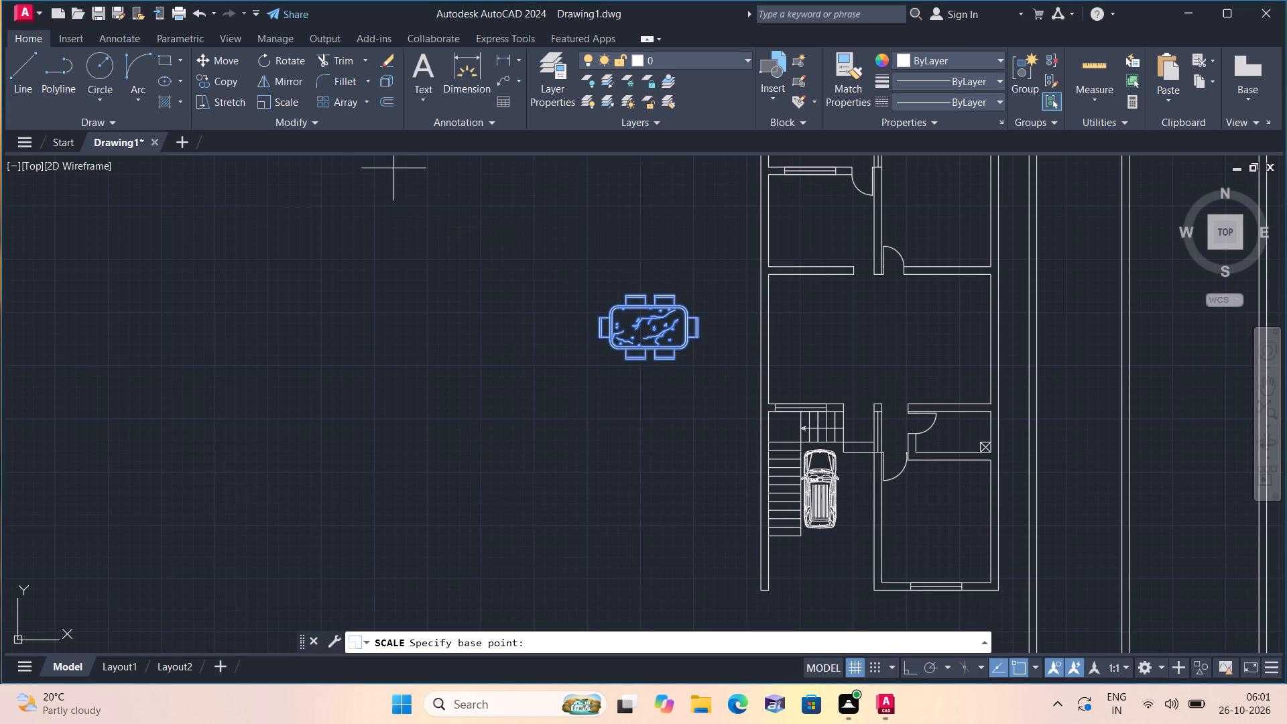
scroll(651, 323, "up", 3)
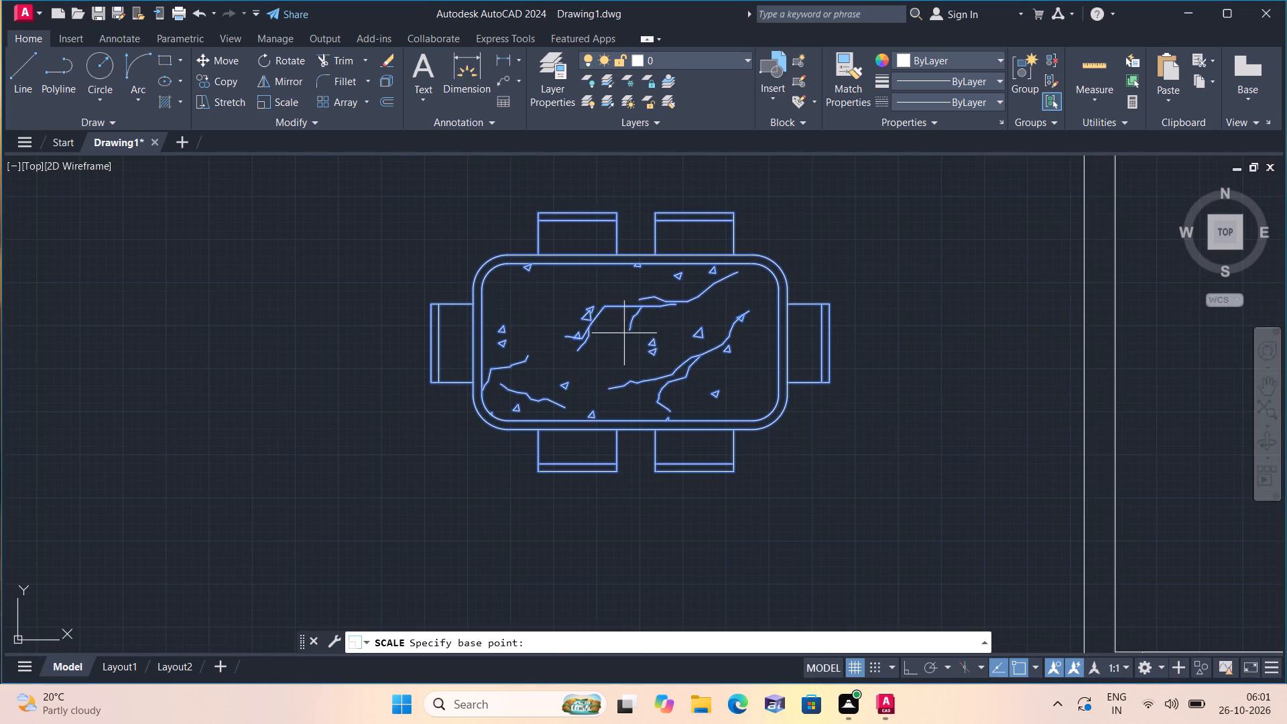
left_click(615, 334)
scroll(648, 348, "down", 2)
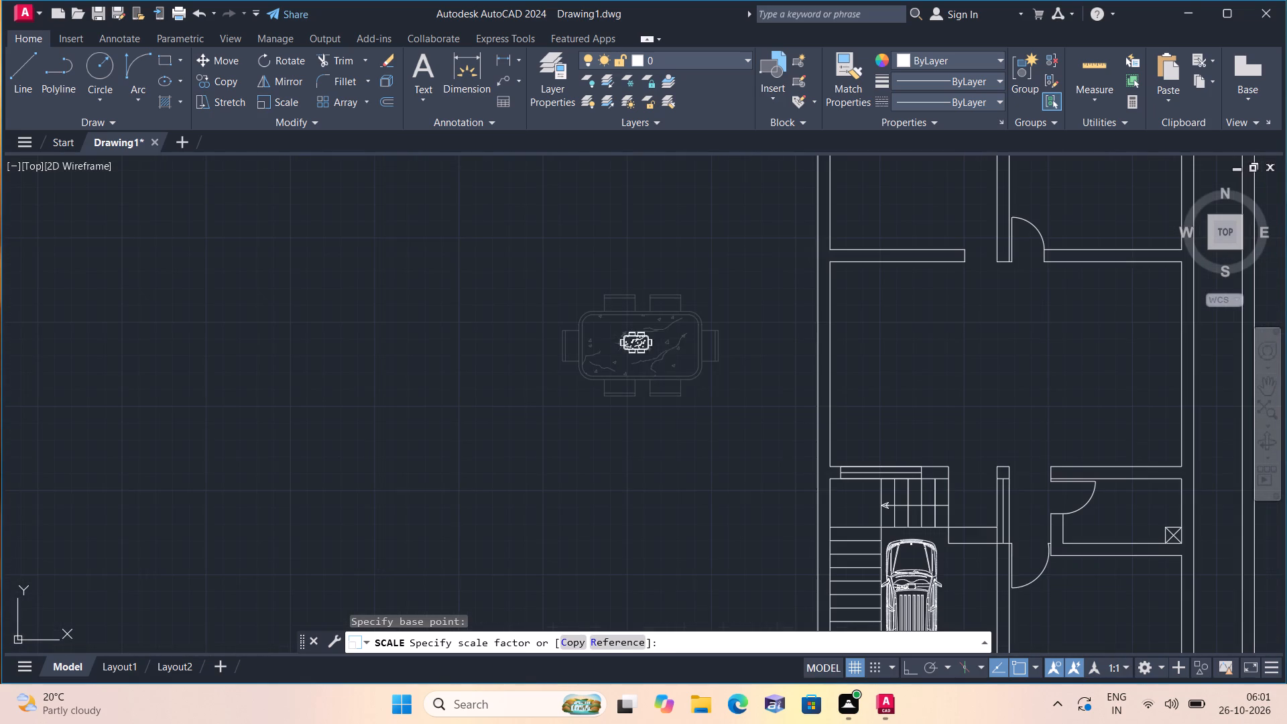
left_click(687, 365)
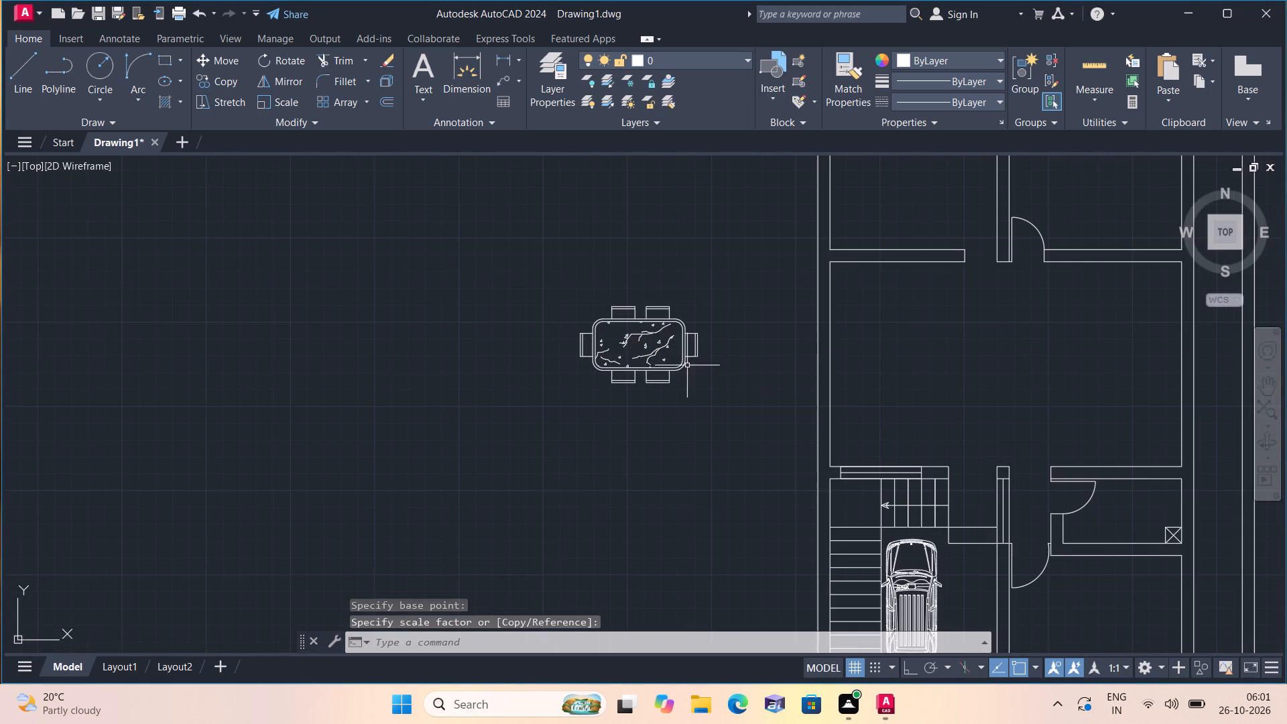
Move the reduced dining set into the large middle room, near its left wall and towards the upper wall.
left_click_drag(727, 398, 719, 391)
left_click(482, 247)
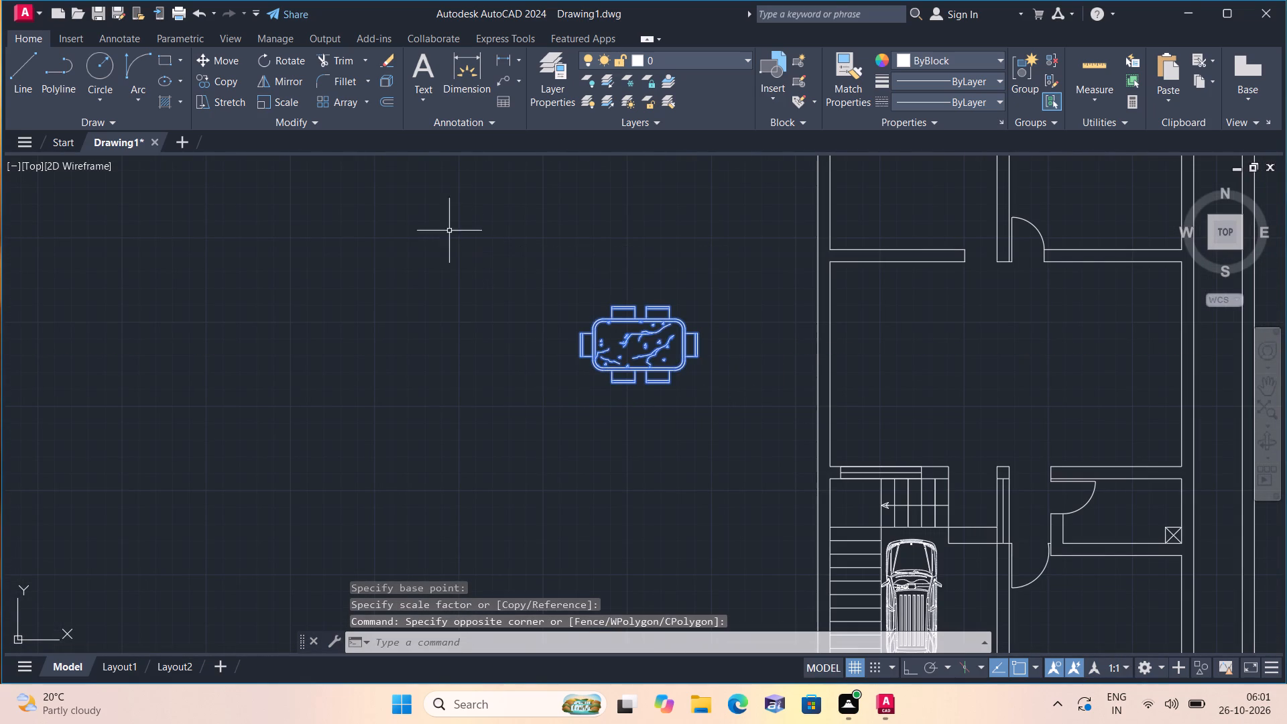
left_click(227, 57)
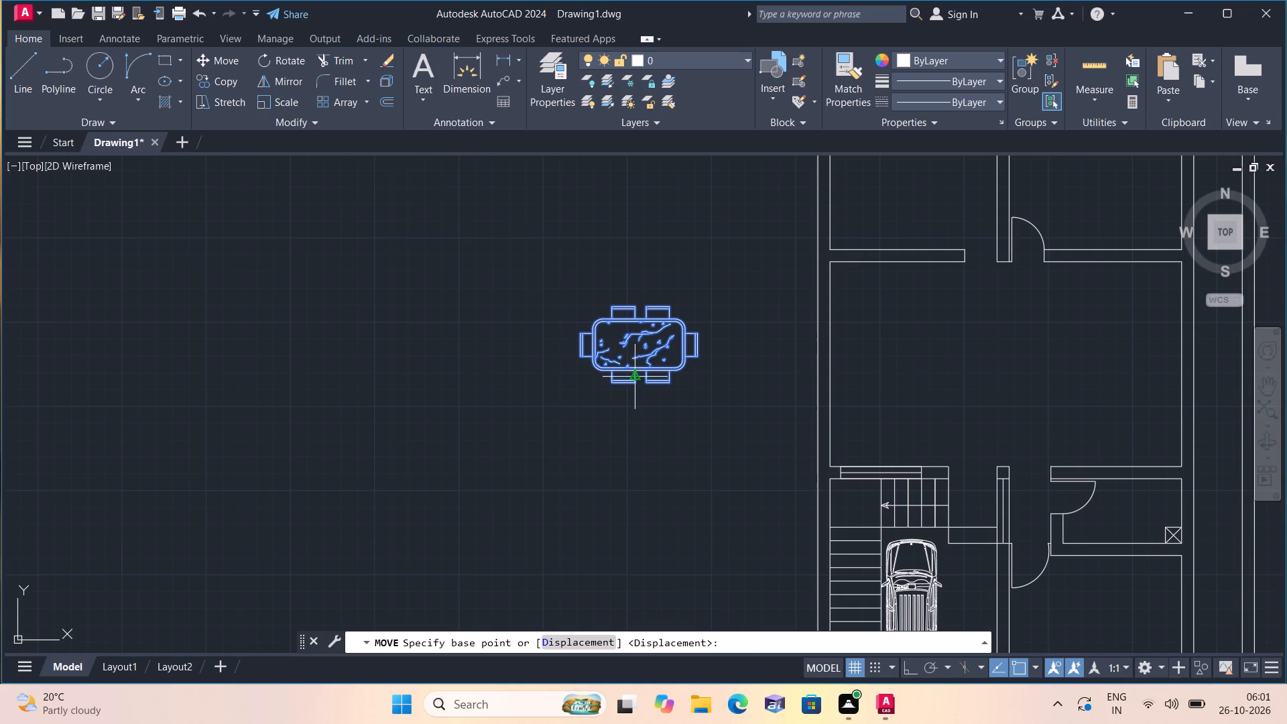
left_click(625, 357)
scroll(942, 359, "up", 1)
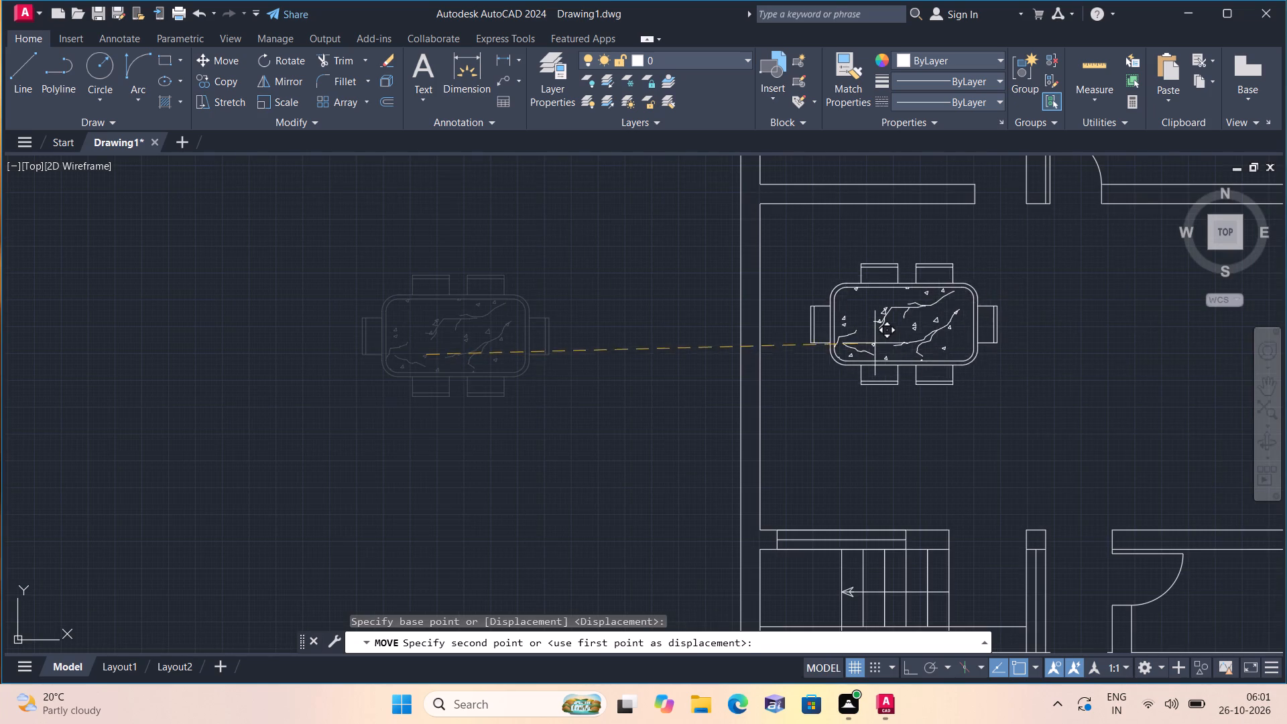
left_click(850, 313)
Scale the two sofas and square coffee table down freehand from the coffee table's middle to roughly a thirtieth of their size.
scroll(850, 345, "down", 3)
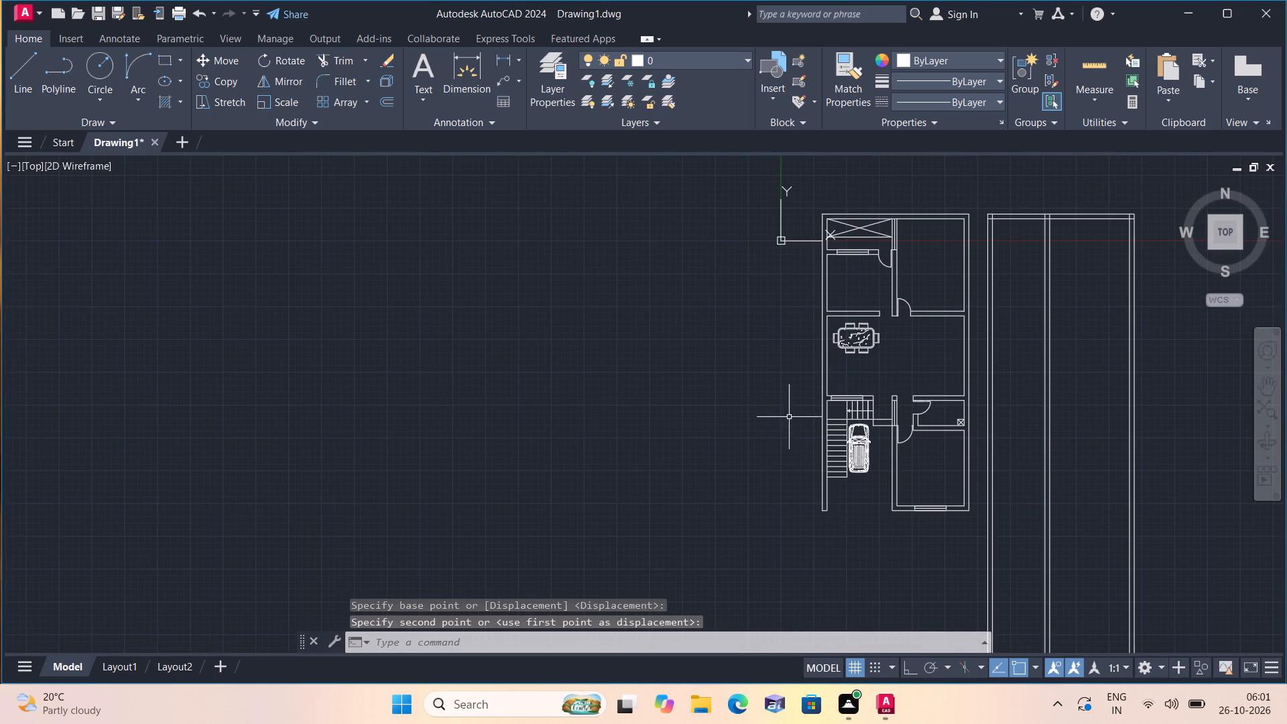
middle_click_drag(753, 451, 682, 344)
scroll(744, 446, "down", 5)
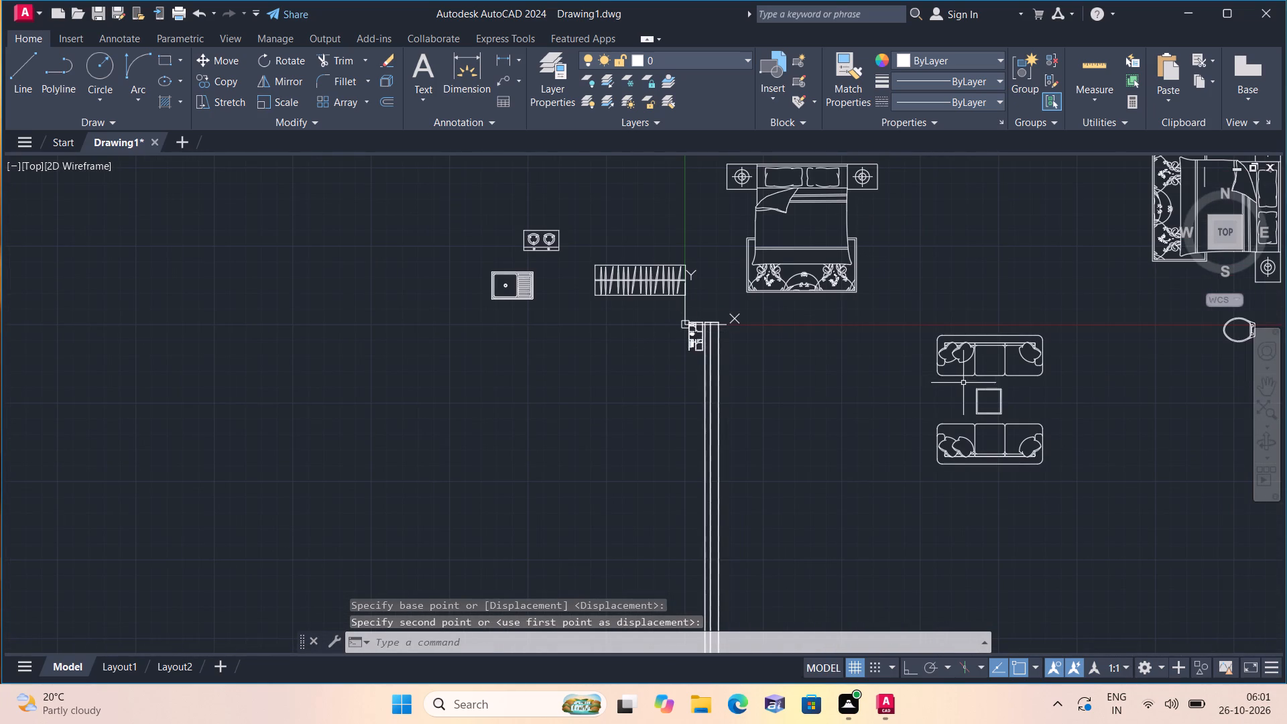
middle_click_drag(962, 383, 717, 436)
left_click_drag(835, 557, 793, 516)
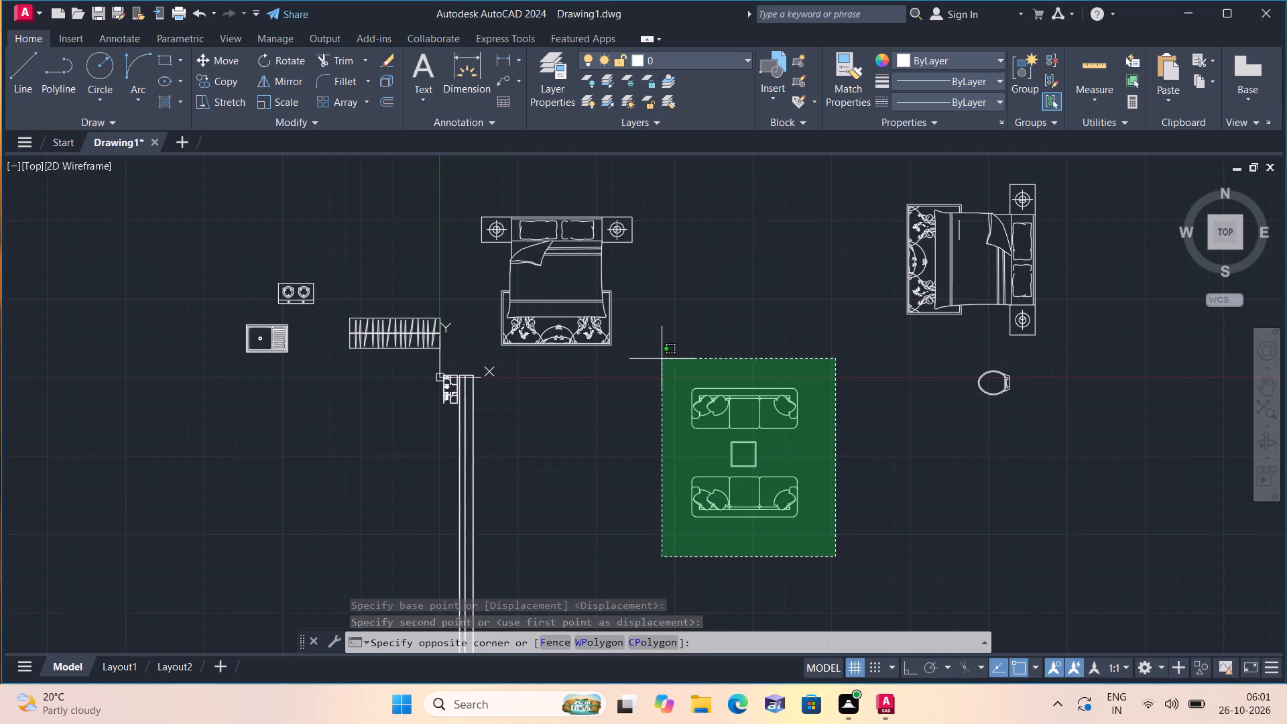
left_click(661, 359)
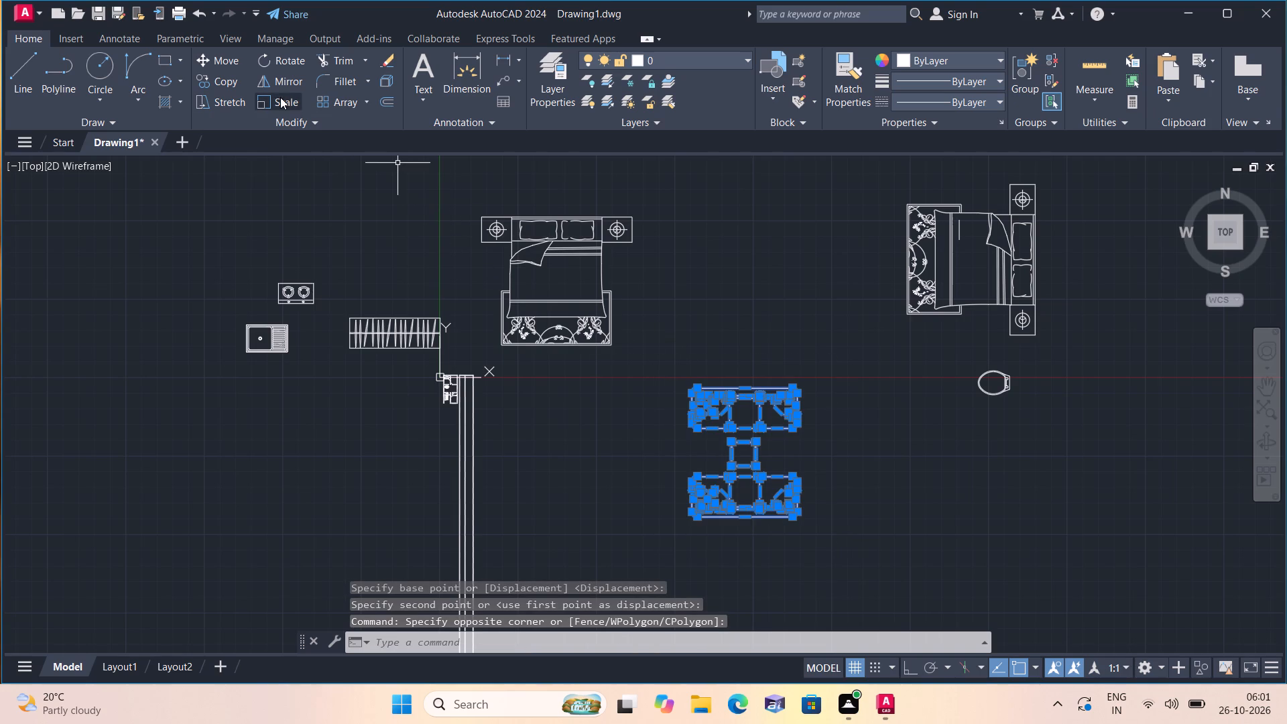
left_click(280, 97)
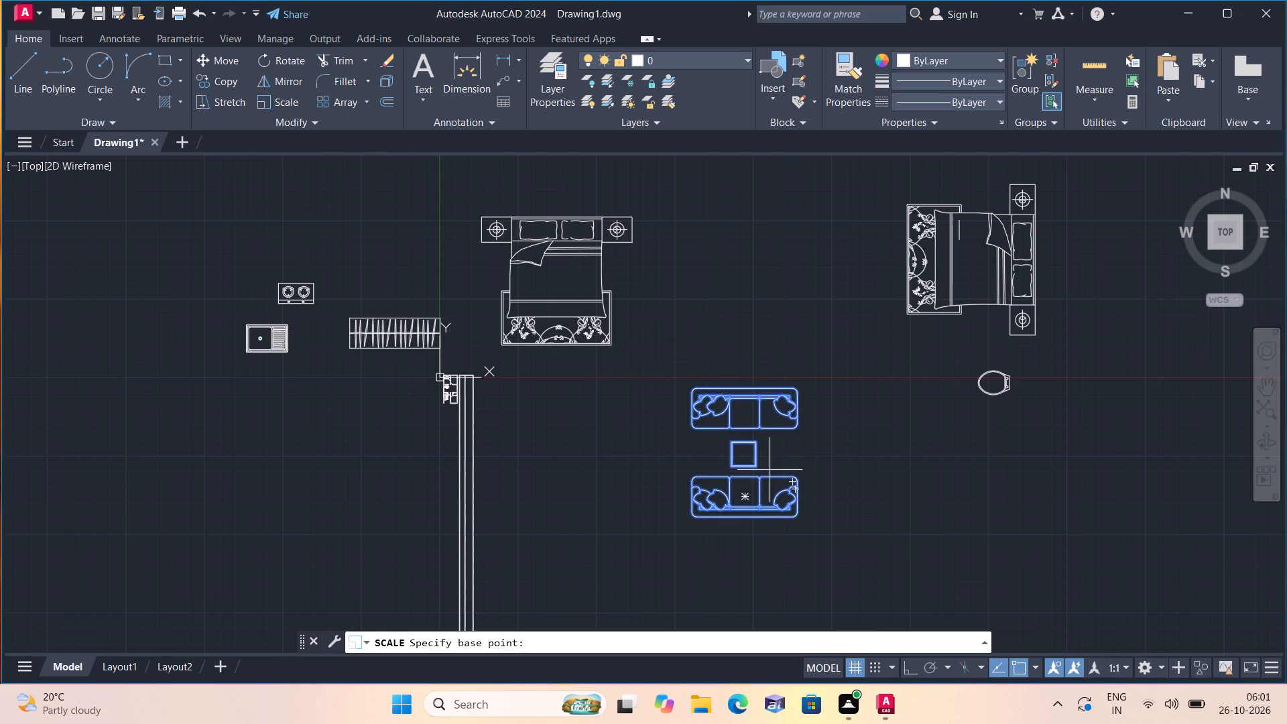
scroll(722, 452, "up", 2)
left_click(770, 456)
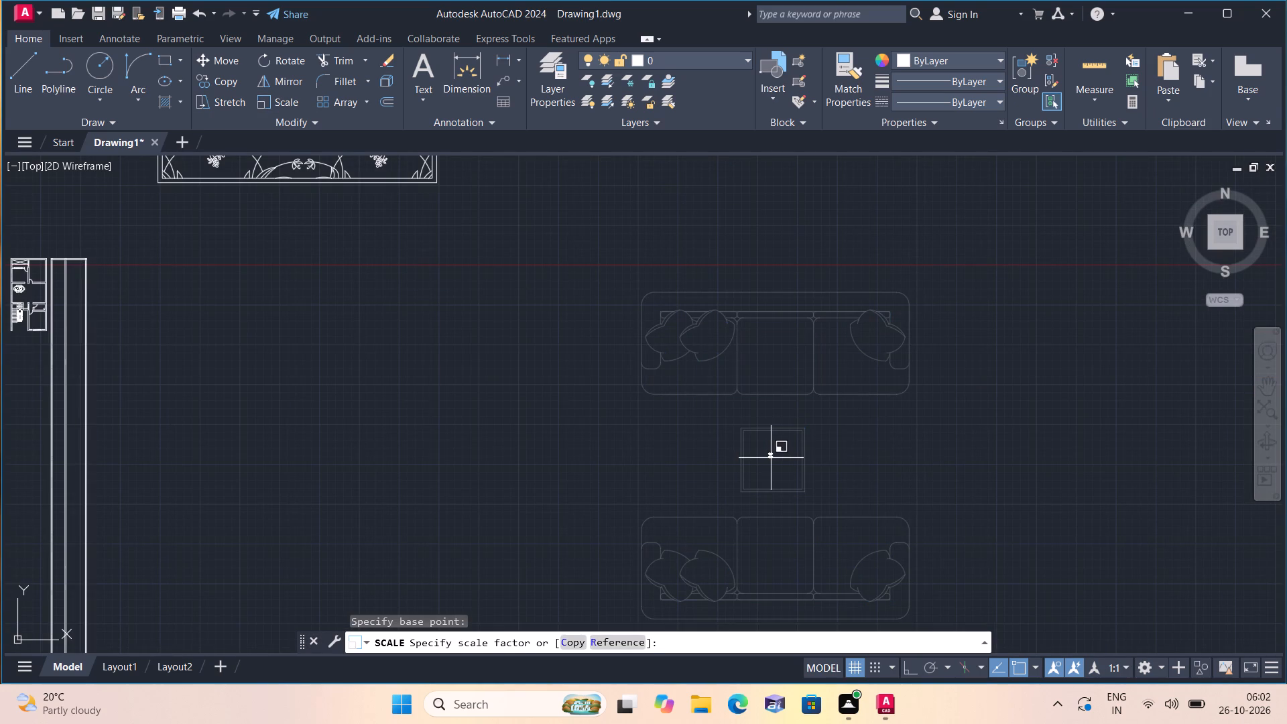
left_click(771, 461)
Move the reduced sofa and coffee table group into the right part of the large middle room, opposite the dining set.
left_click_drag(812, 471, 808, 462)
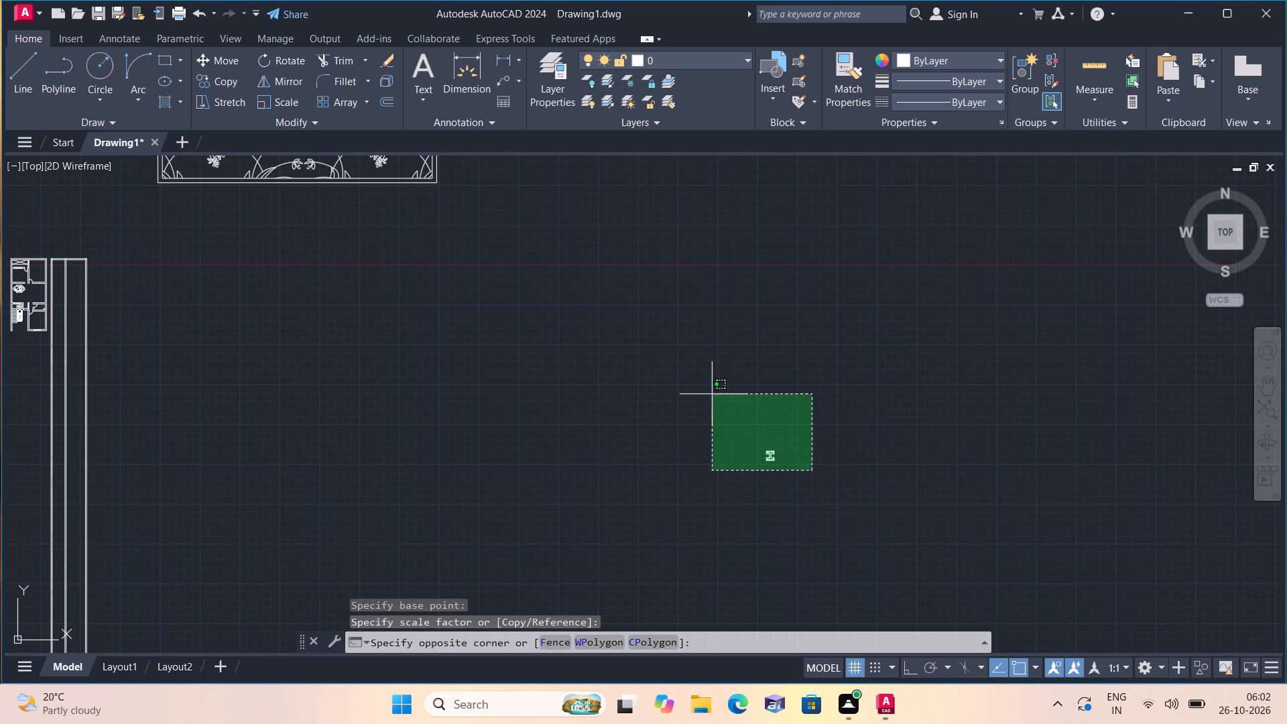
left_click(694, 382)
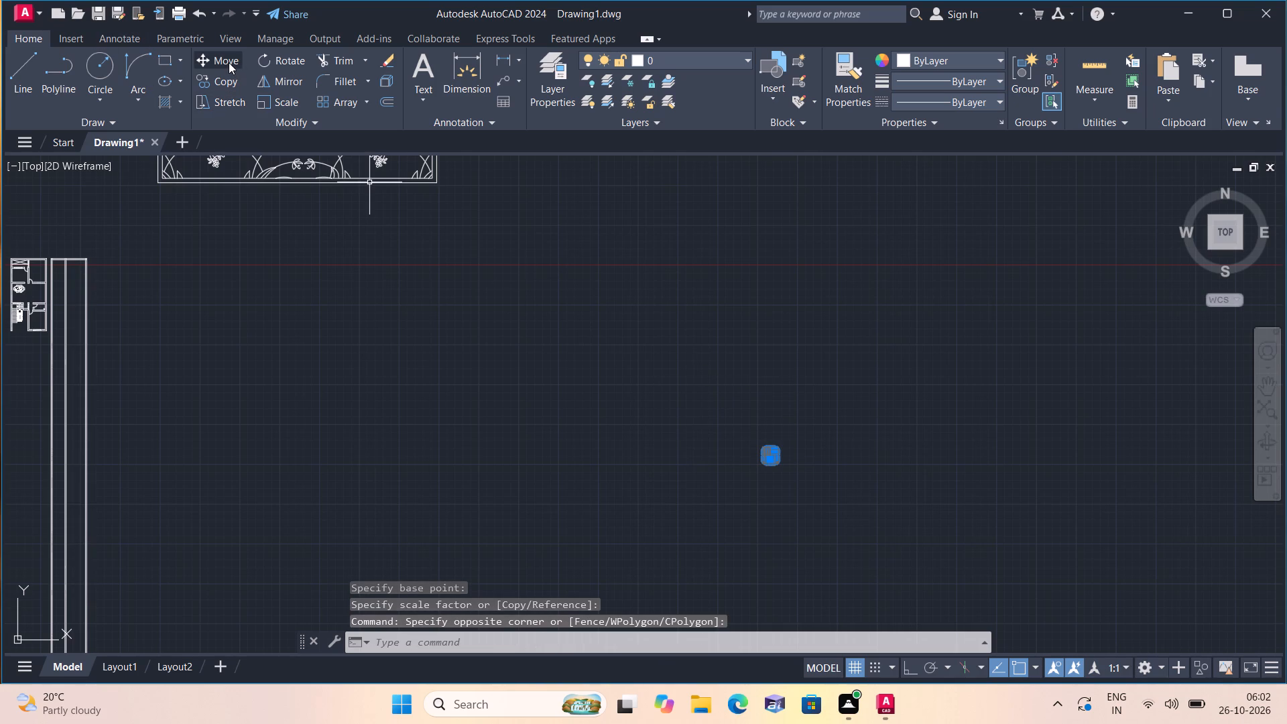
left_click(225, 56)
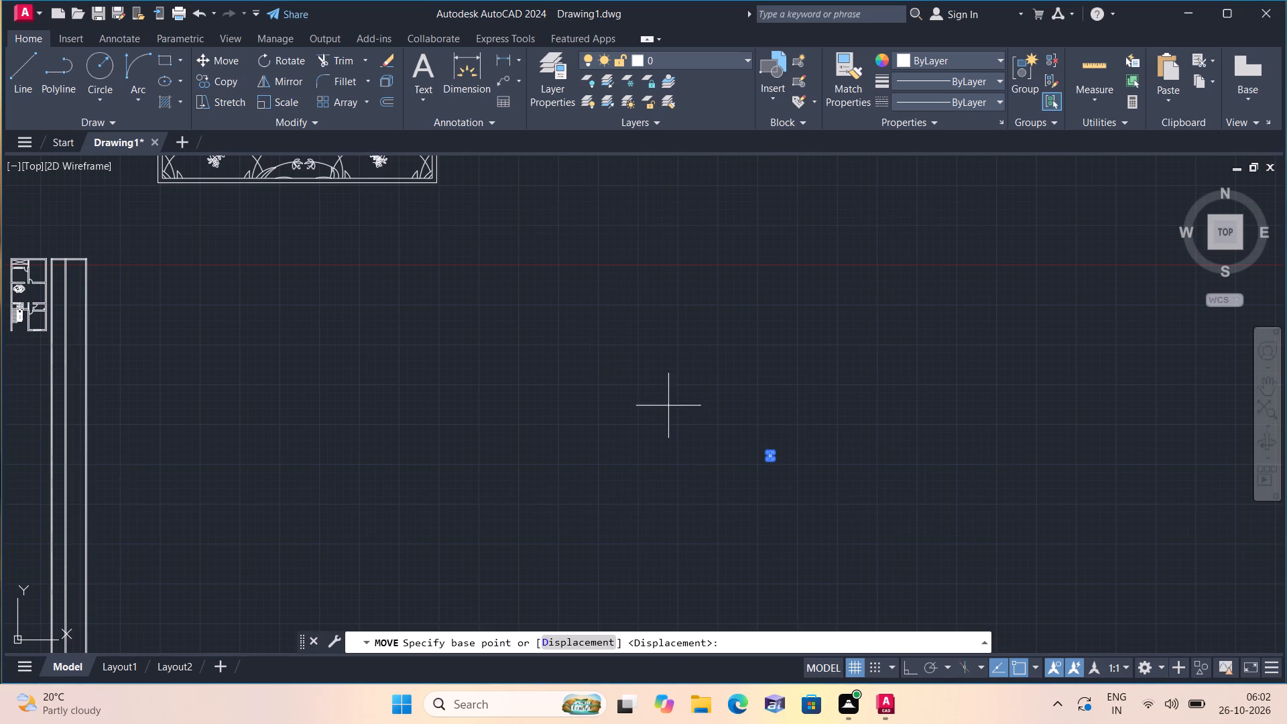
left_click(782, 455)
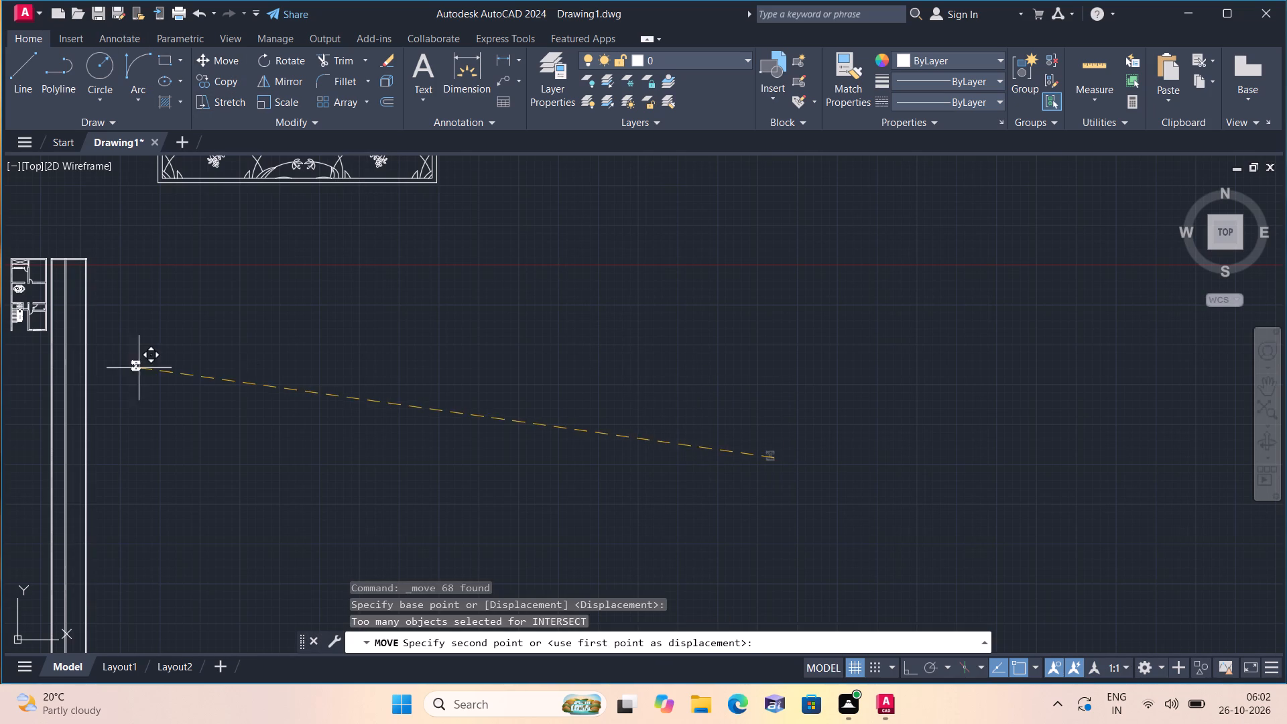
scroll(53, 278, "up", 6)
middle_click_drag(57, 313, 363, 397)
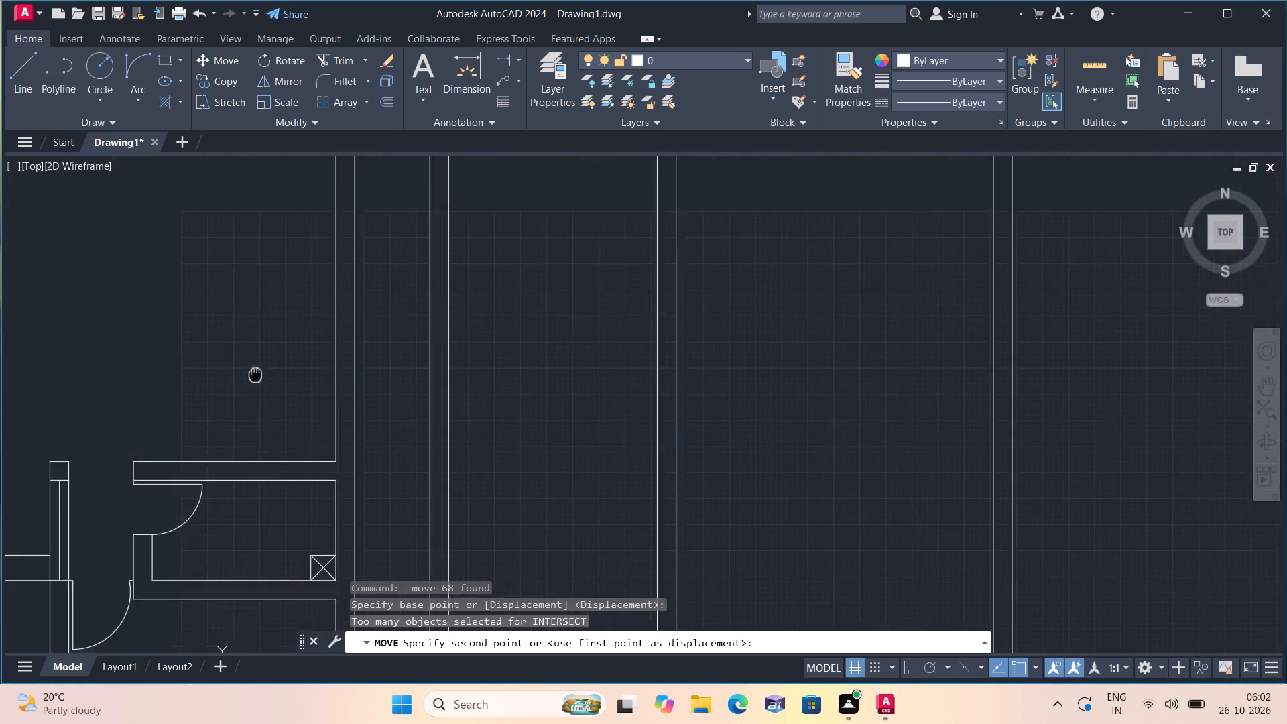
middle_click_drag(363, 397, 498, 443)
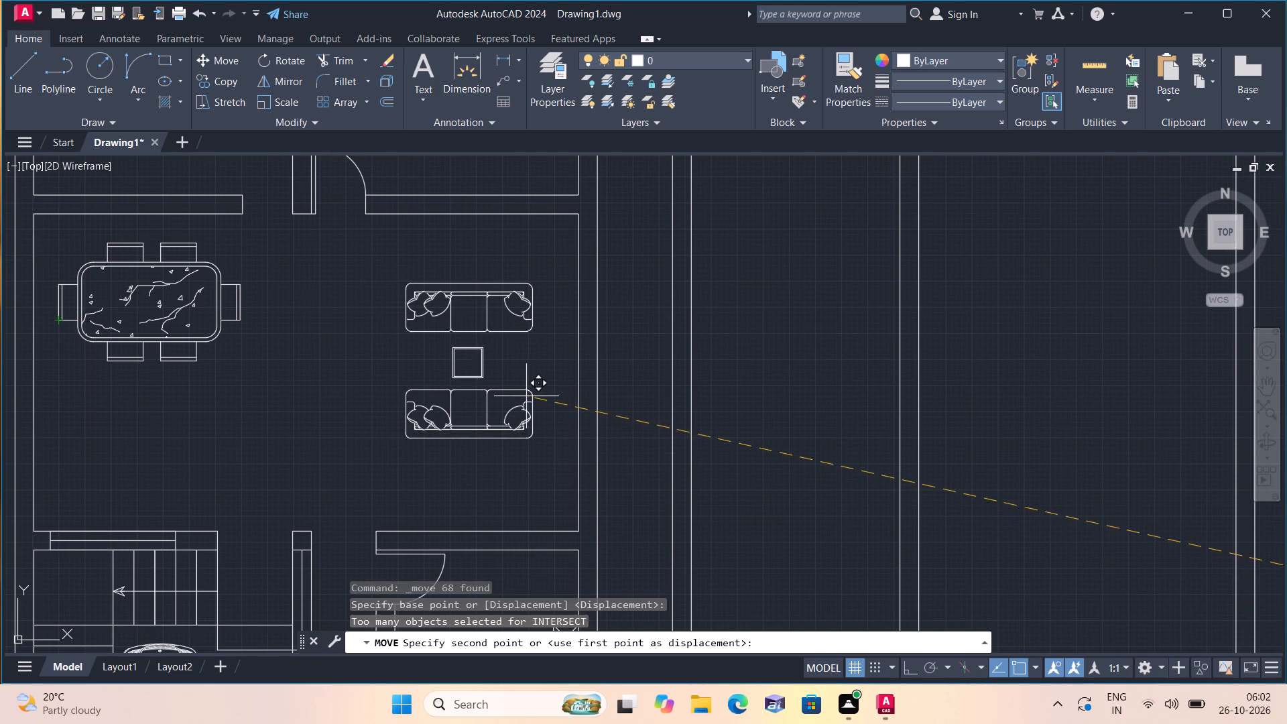
left_click(532, 396)
Scale the sofa and coffee table group up freehand from the coffee table to roughly one and a half times its size.
left_click(552, 458)
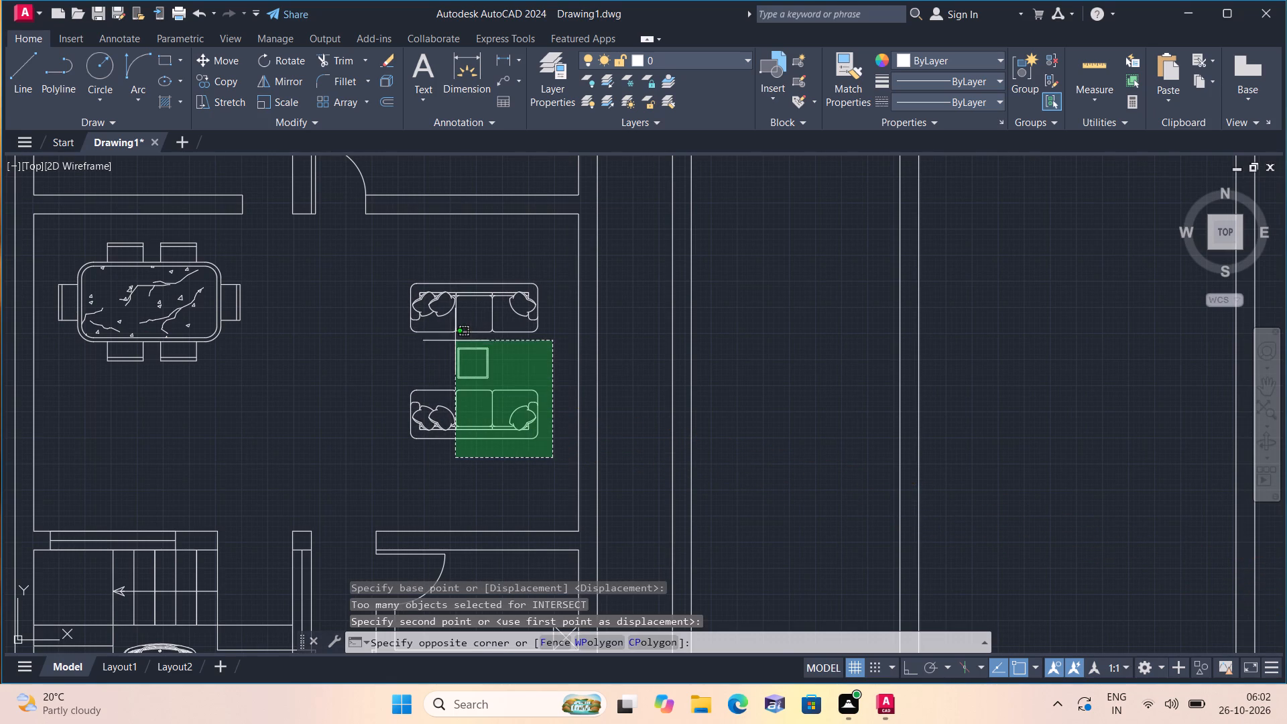
left_click(377, 267)
left_click(280, 103)
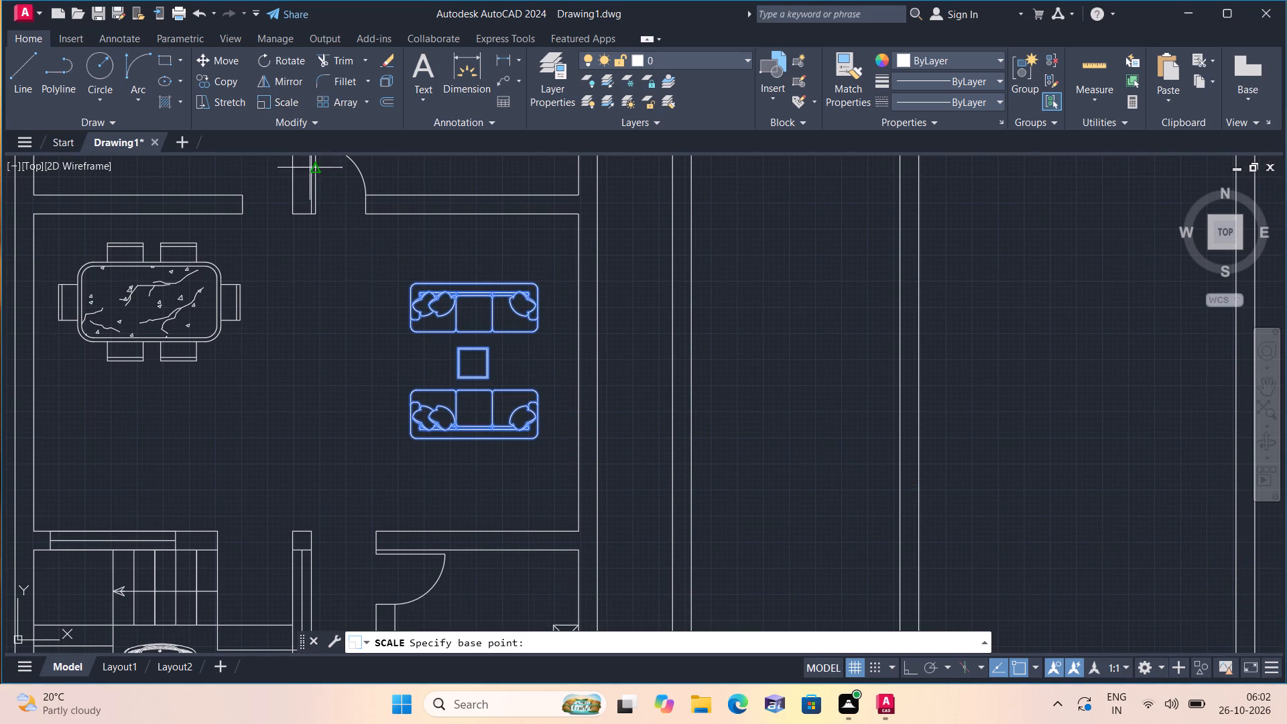
left_click(476, 359)
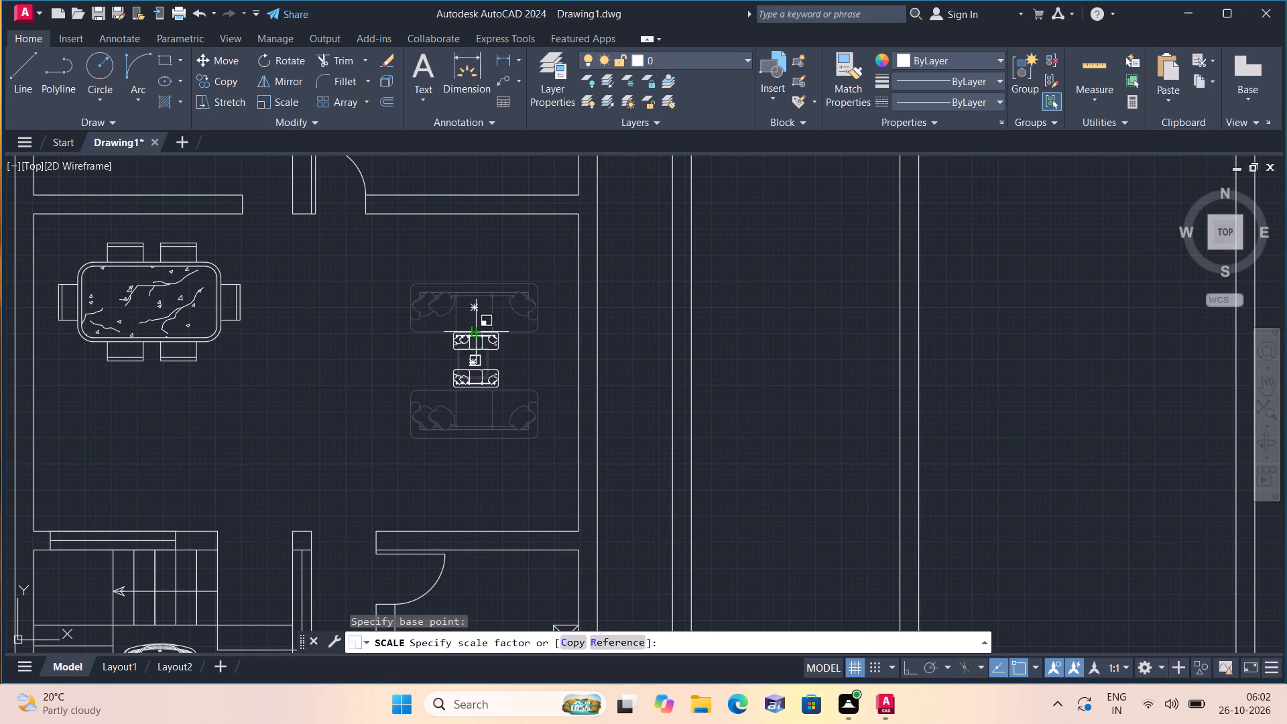
left_click(521, 249)
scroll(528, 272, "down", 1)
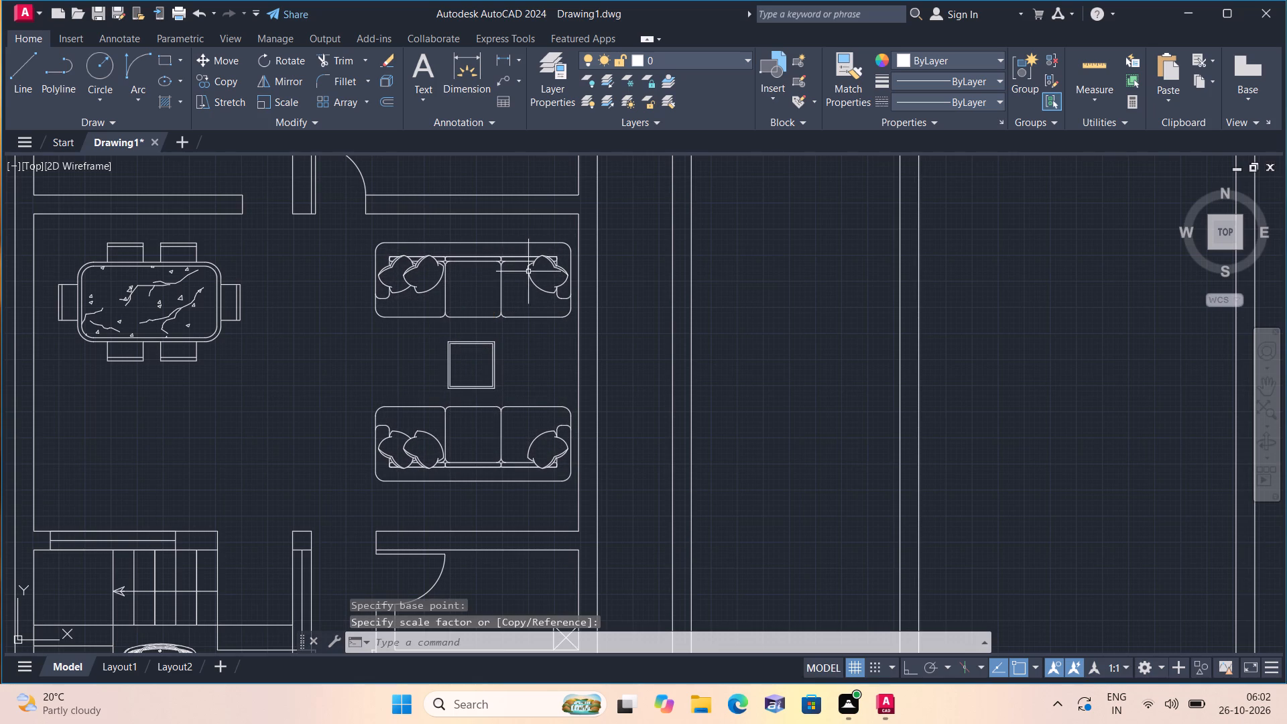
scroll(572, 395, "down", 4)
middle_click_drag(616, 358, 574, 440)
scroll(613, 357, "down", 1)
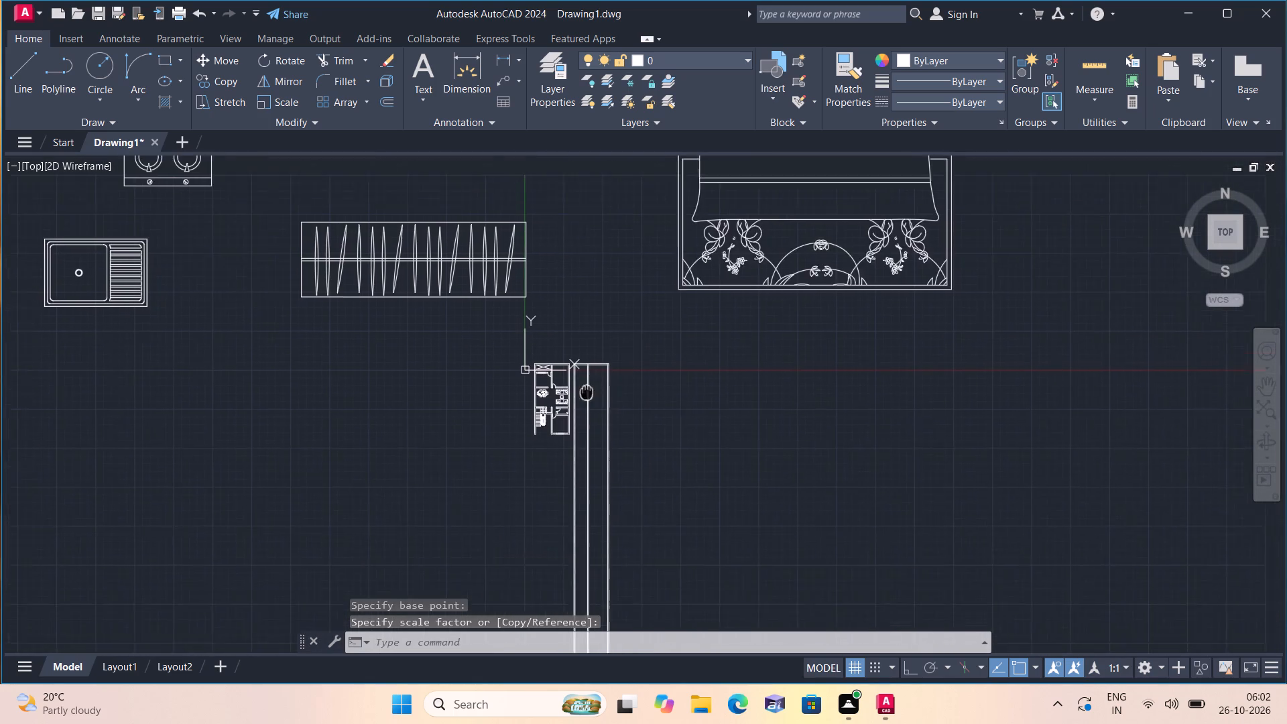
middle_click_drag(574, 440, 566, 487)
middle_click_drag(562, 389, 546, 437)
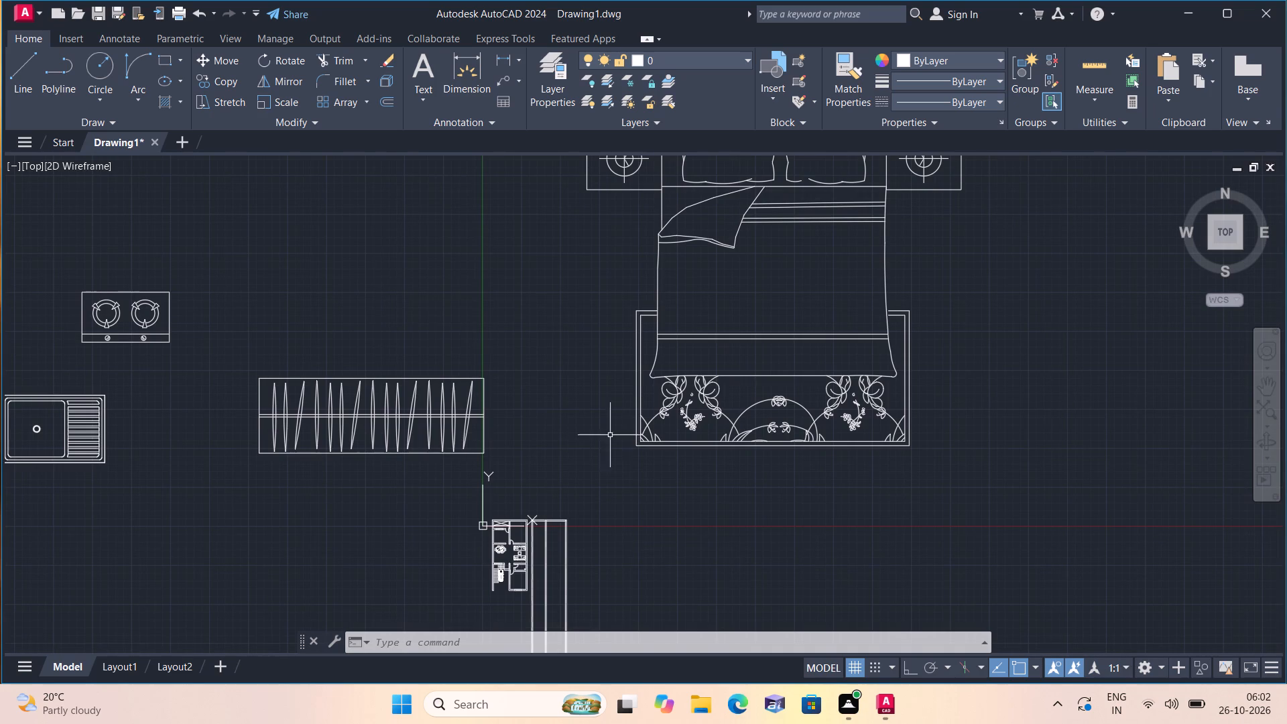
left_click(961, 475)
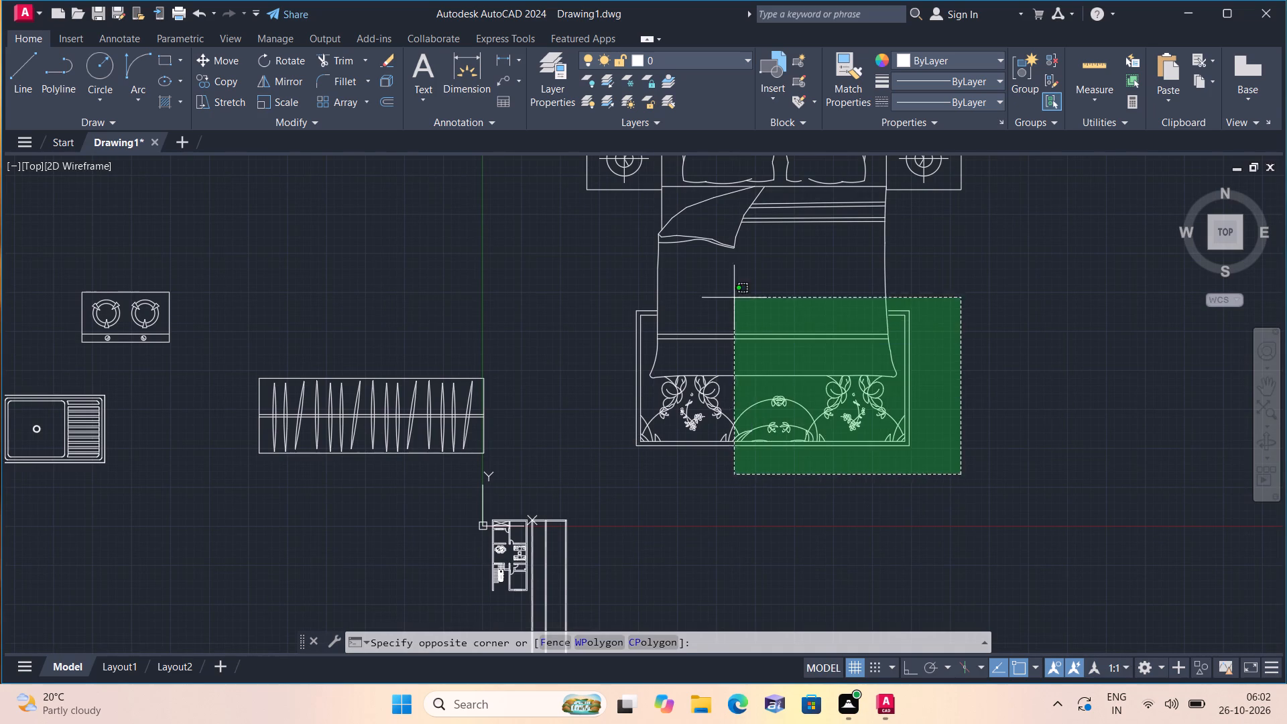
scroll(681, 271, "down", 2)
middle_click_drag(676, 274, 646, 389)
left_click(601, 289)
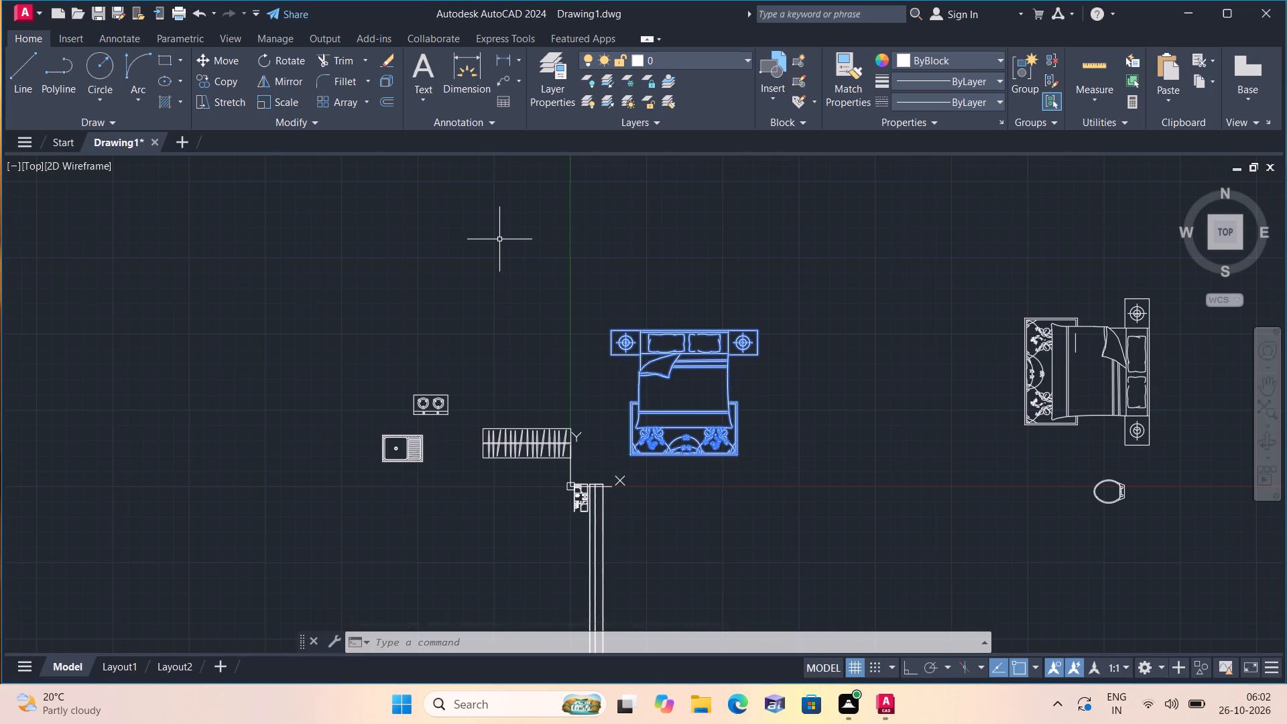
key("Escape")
Move the toilet from below the sideways bed to the empty space outside the plan's left wall, level with the stairs.
scroll(1015, 497, "up", 1)
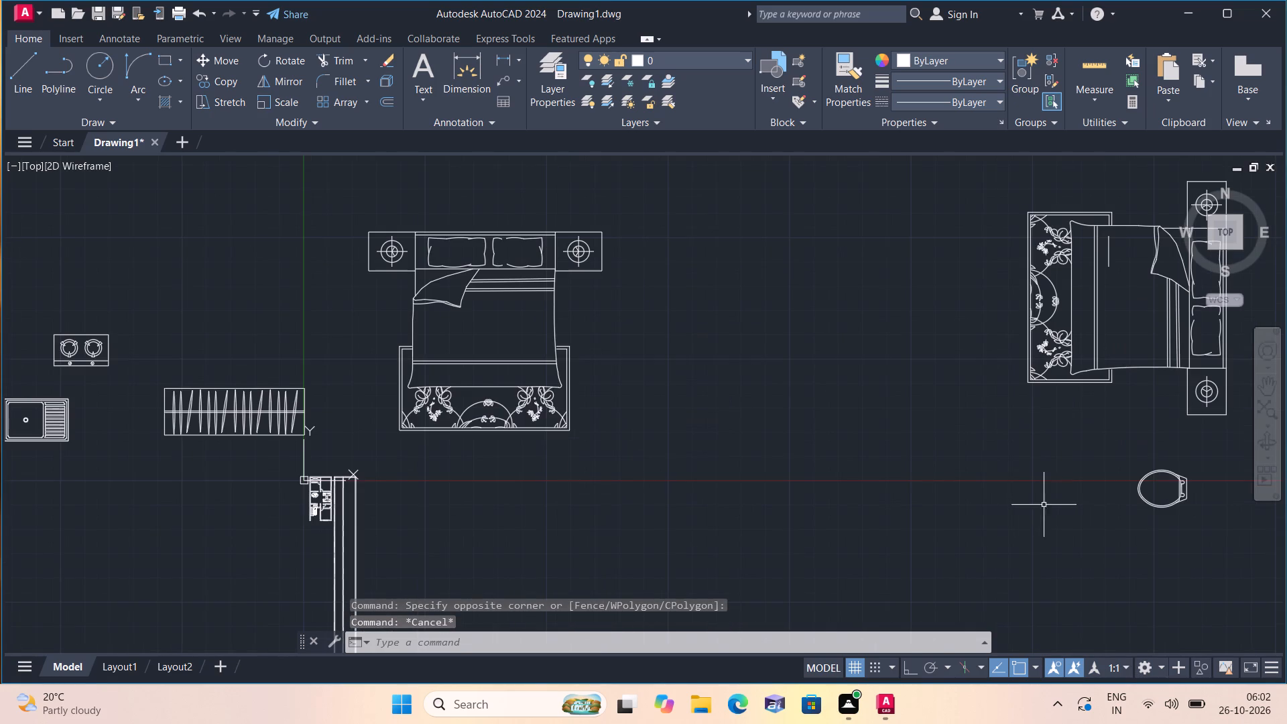
left_click(1215, 530)
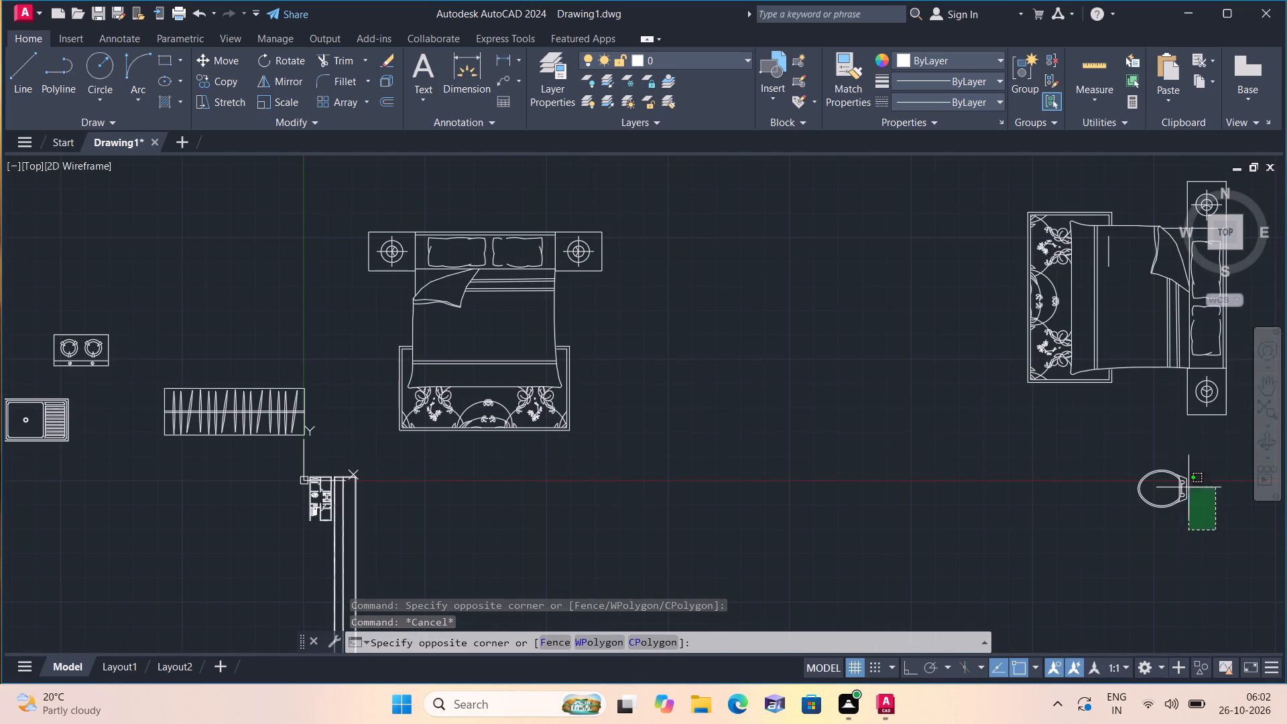
left_click(1117, 461)
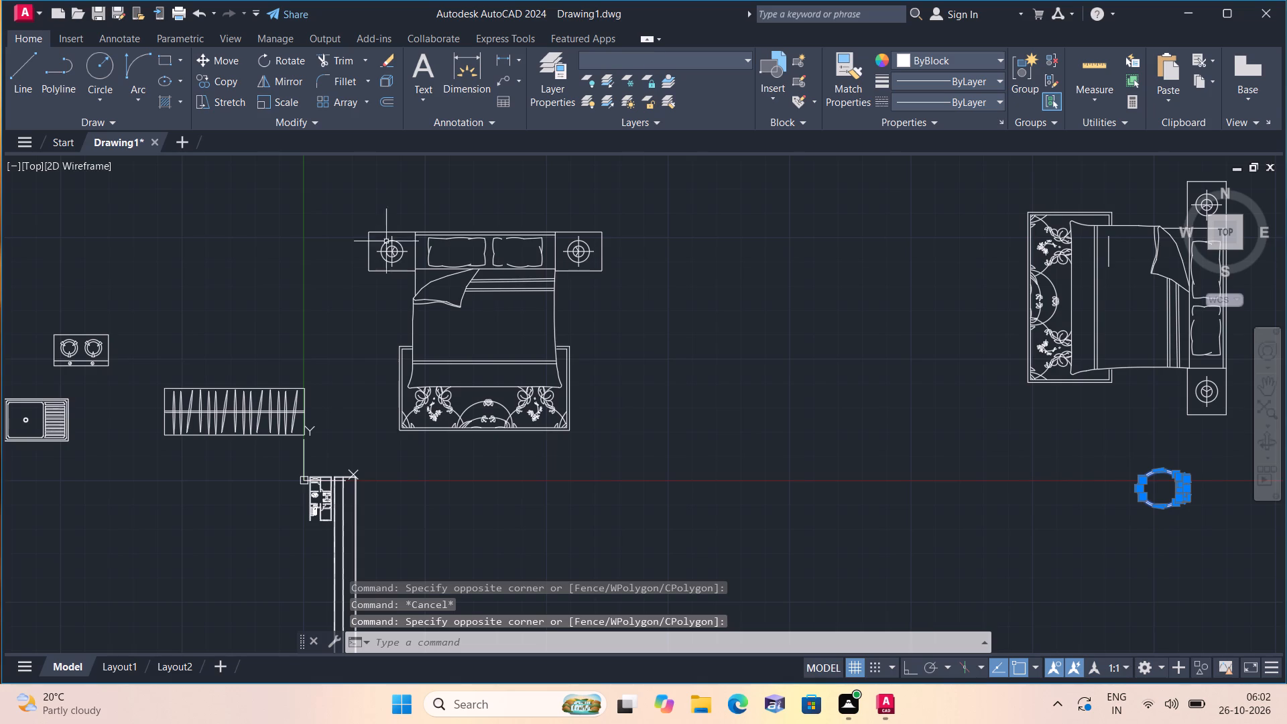
left_click(221, 60)
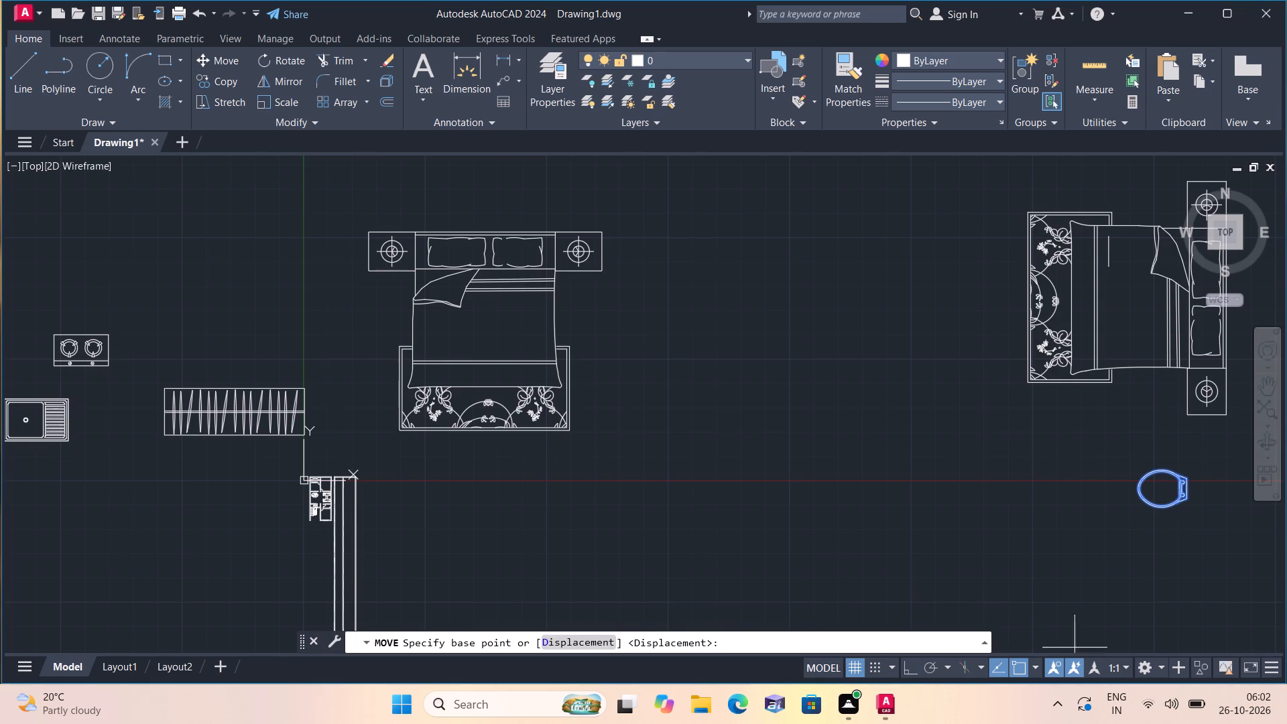
left_click(1156, 487)
scroll(231, 530, "up", 3)
scroll(298, 525, "up", 3)
left_click(411, 375)
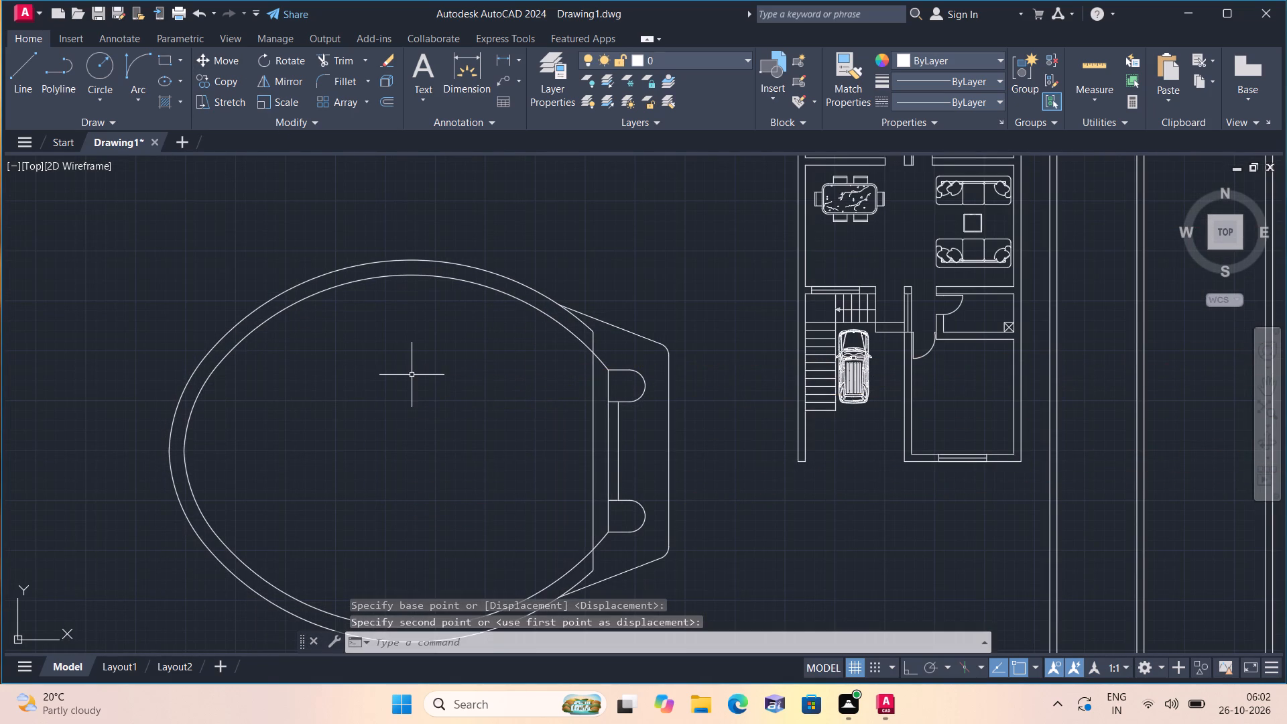
Scale the whole toilet down freehand from the middle of its bowl to roughly a twentieth of its size.
left_click_drag(684, 582, 676, 557)
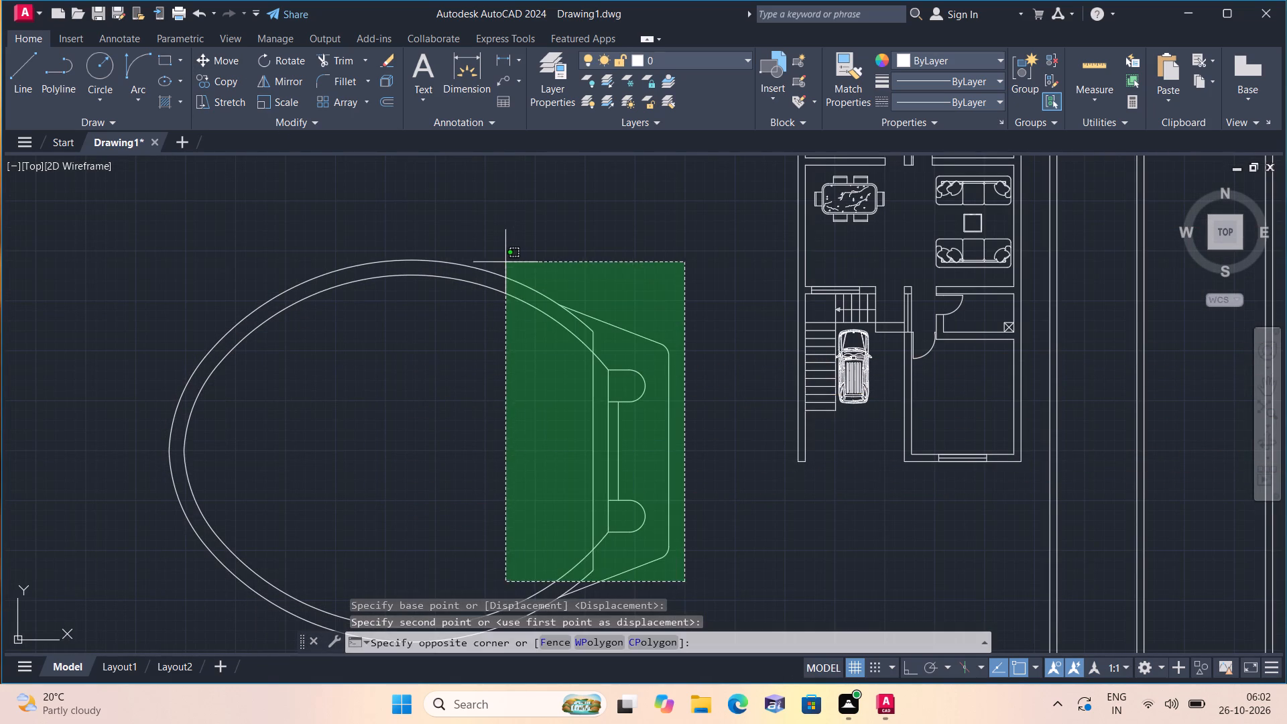
left_click(499, 249)
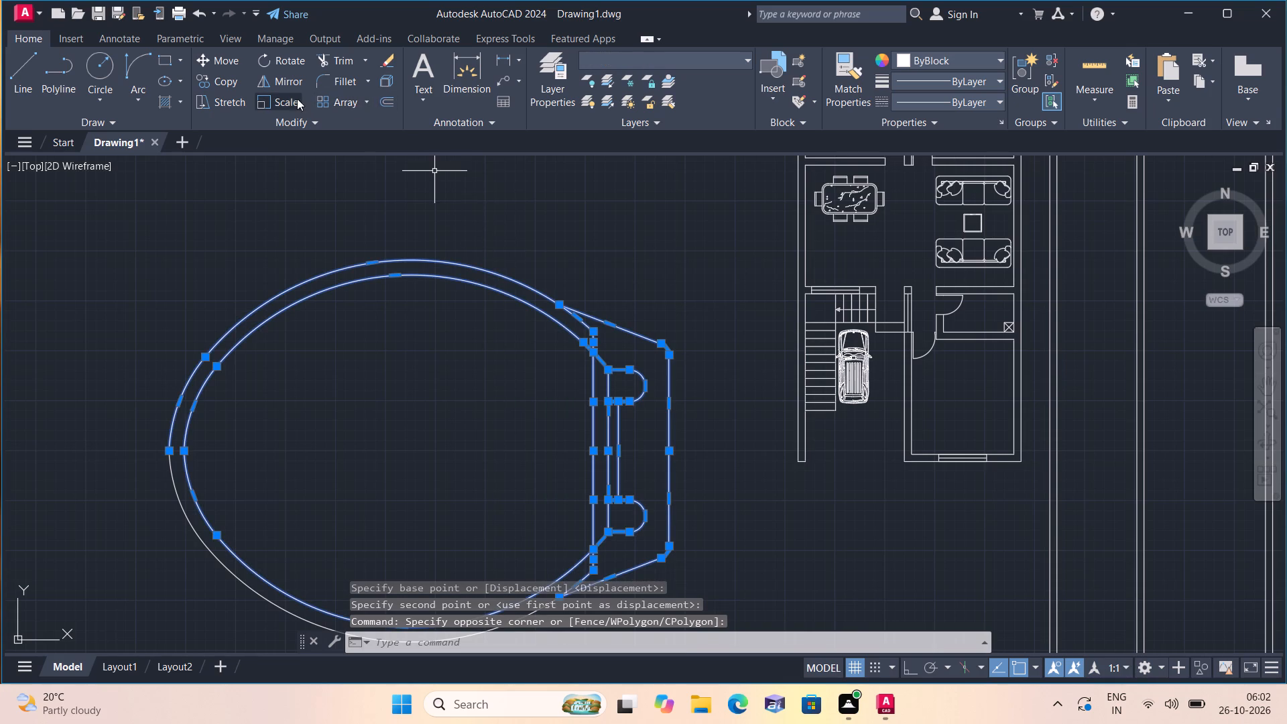
middle_click_drag(517, 544, 515, 426)
scroll(509, 500, "down", 1)
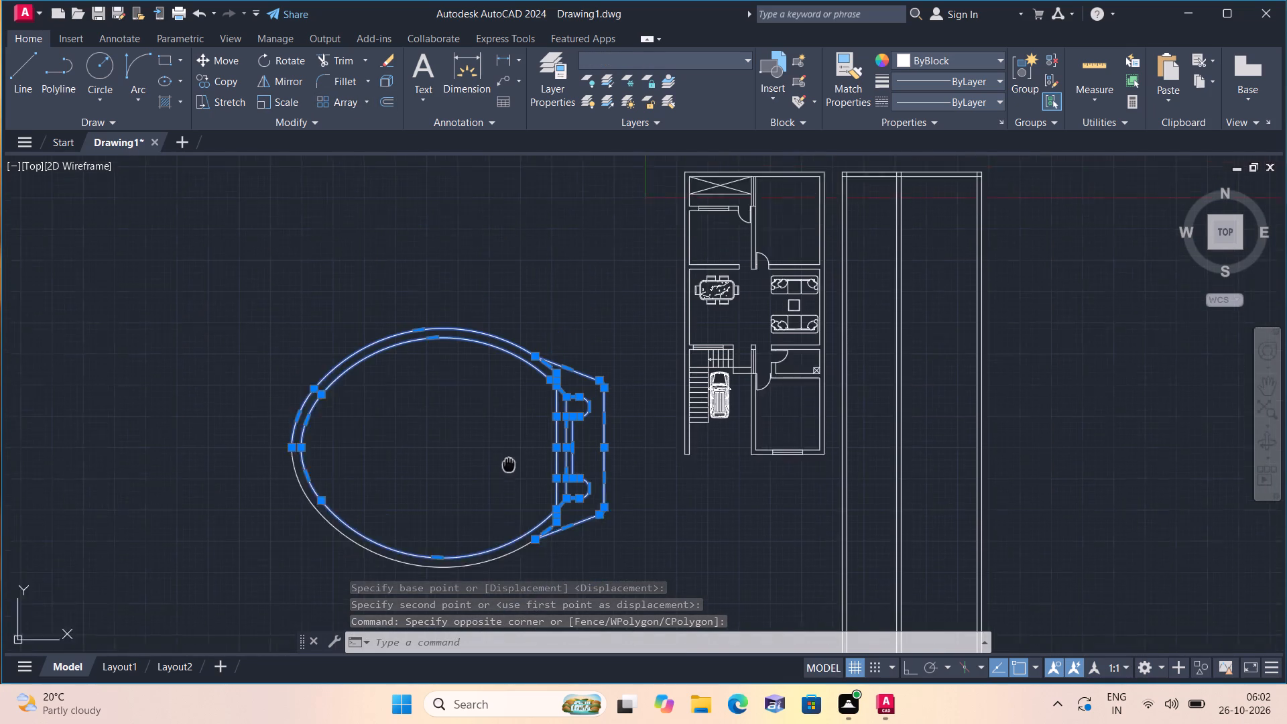
middle_click_drag(515, 426, 519, 420)
left_click_drag(533, 544, 521, 505)
left_click(348, 379)
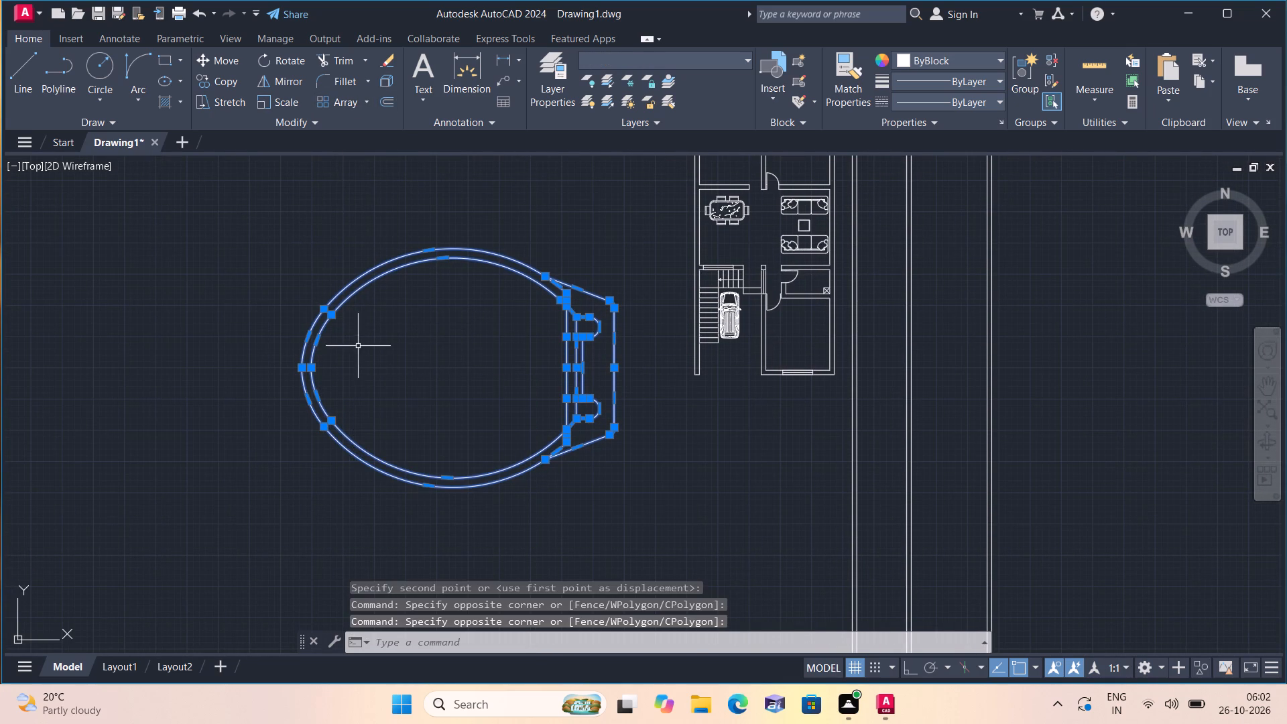
left_click(287, 99)
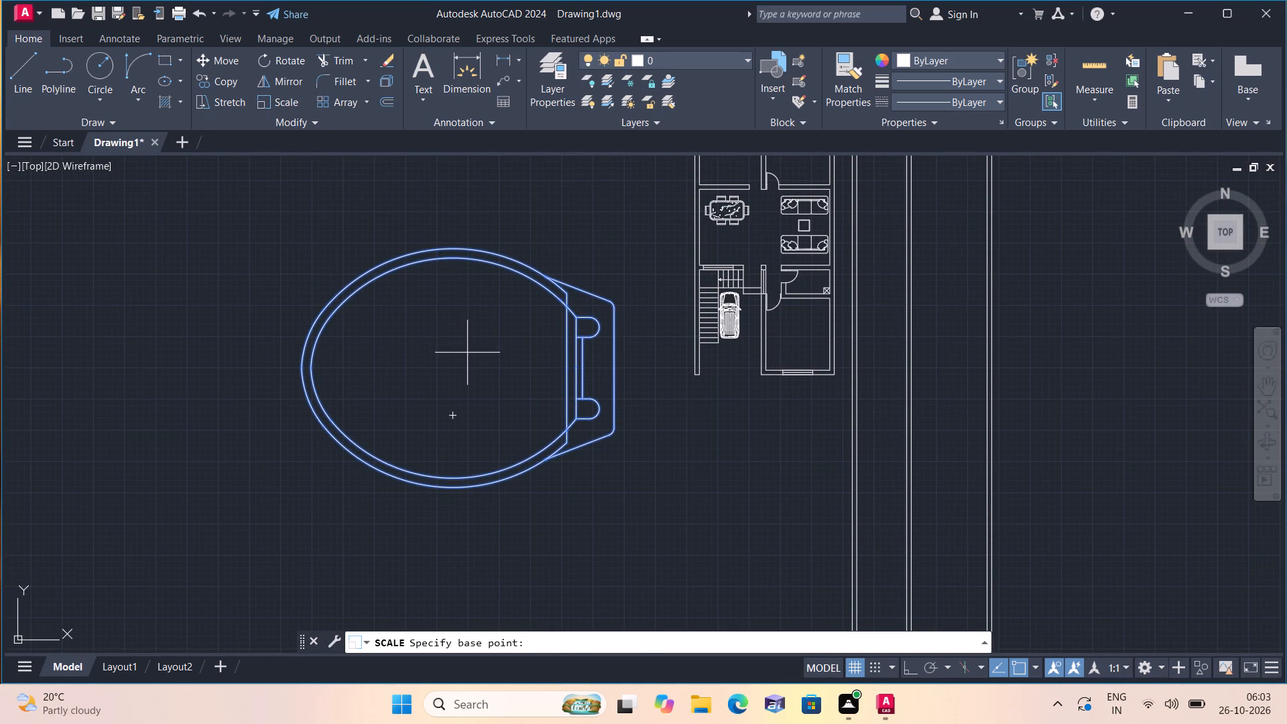
left_click(477, 353)
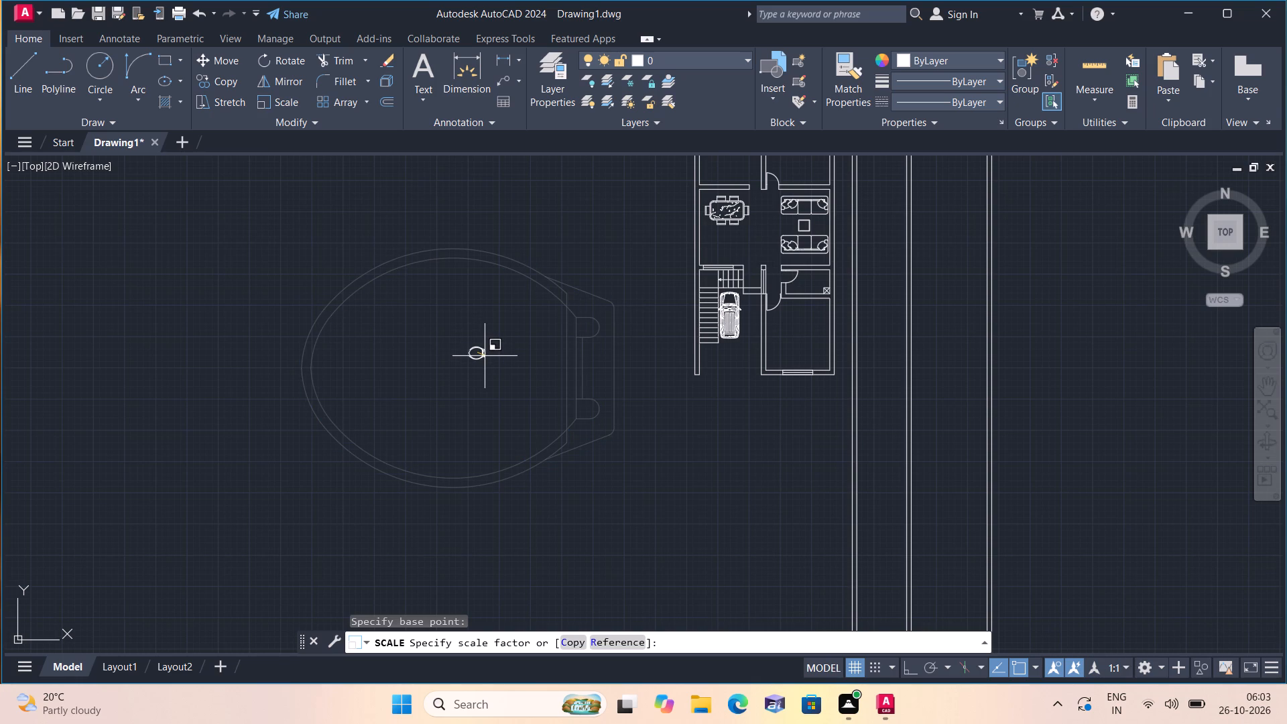
left_click(483, 355)
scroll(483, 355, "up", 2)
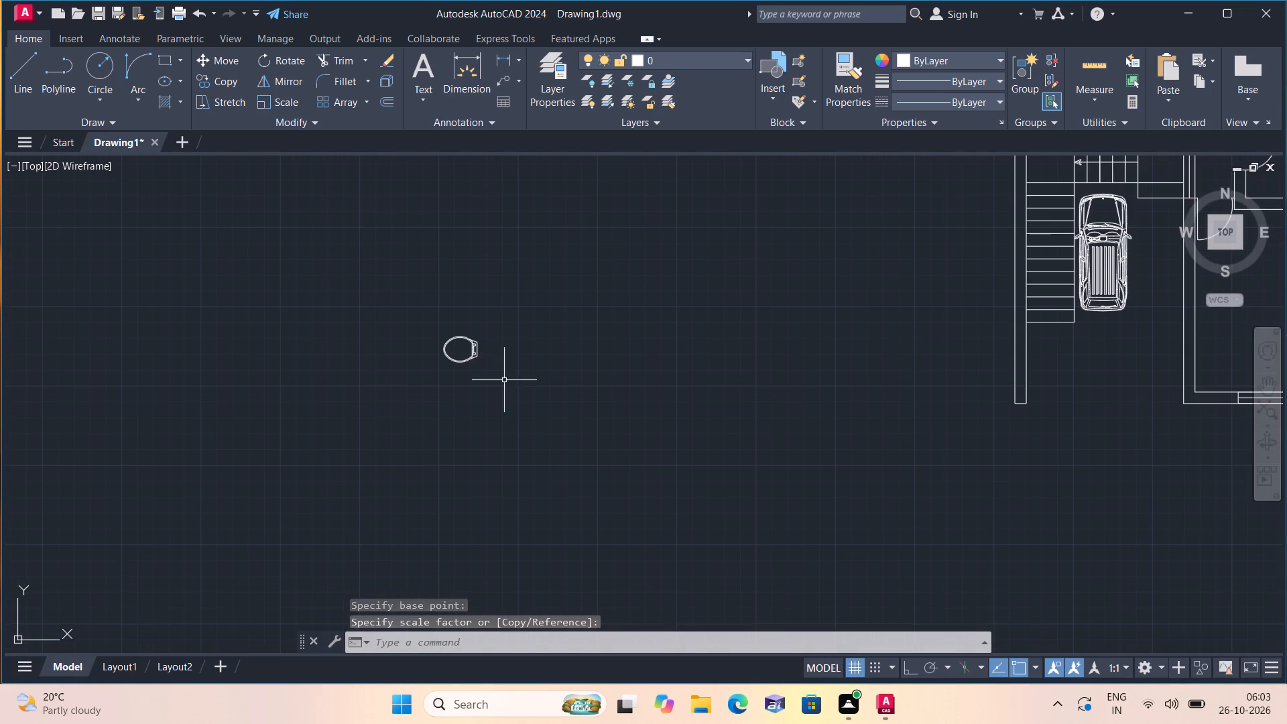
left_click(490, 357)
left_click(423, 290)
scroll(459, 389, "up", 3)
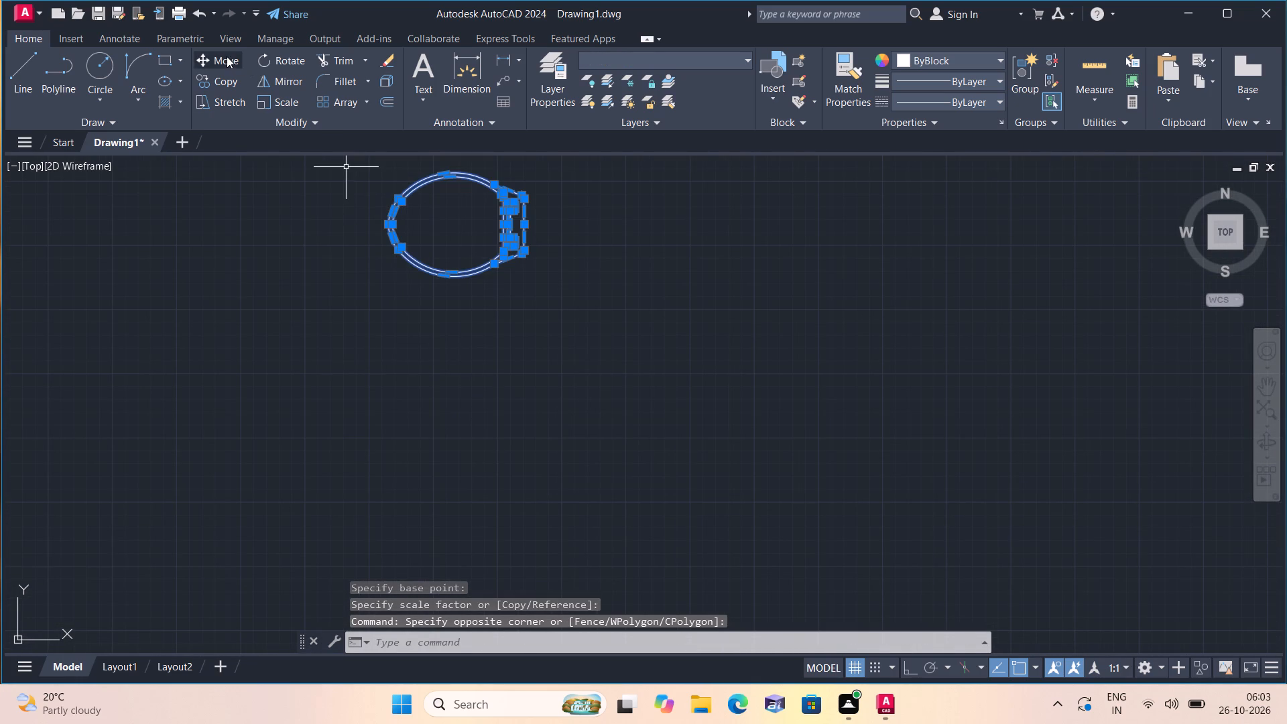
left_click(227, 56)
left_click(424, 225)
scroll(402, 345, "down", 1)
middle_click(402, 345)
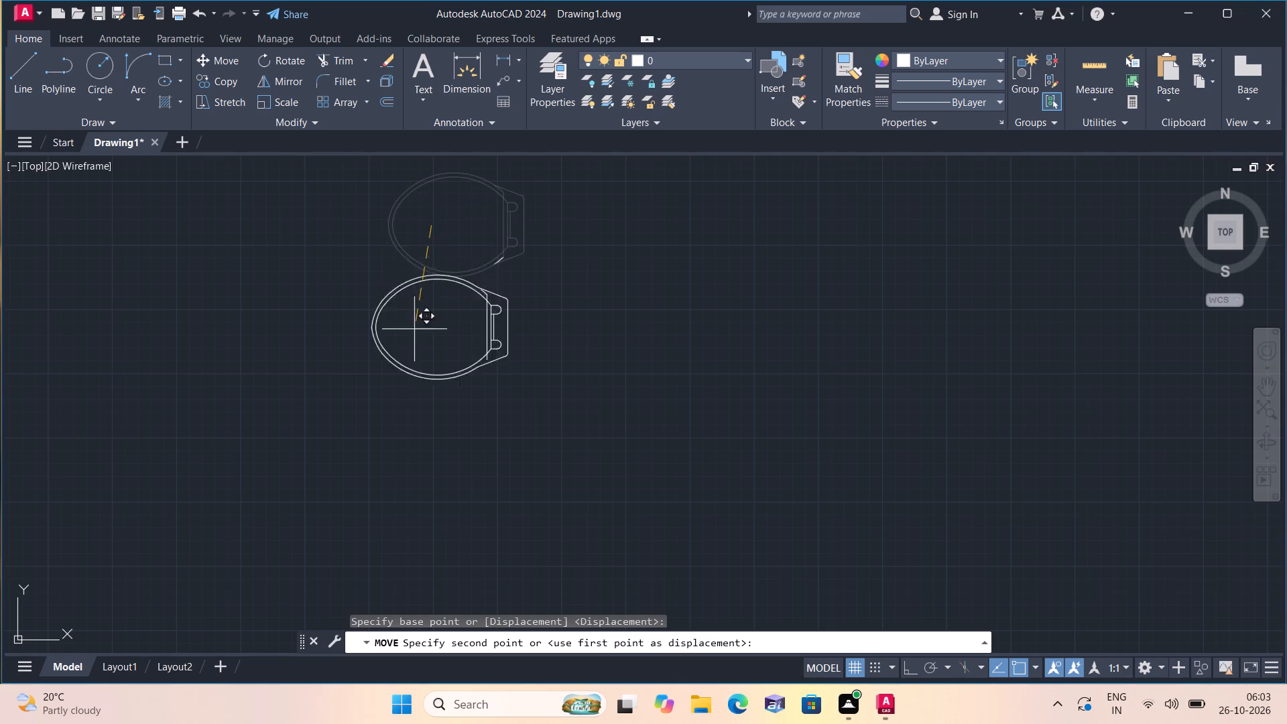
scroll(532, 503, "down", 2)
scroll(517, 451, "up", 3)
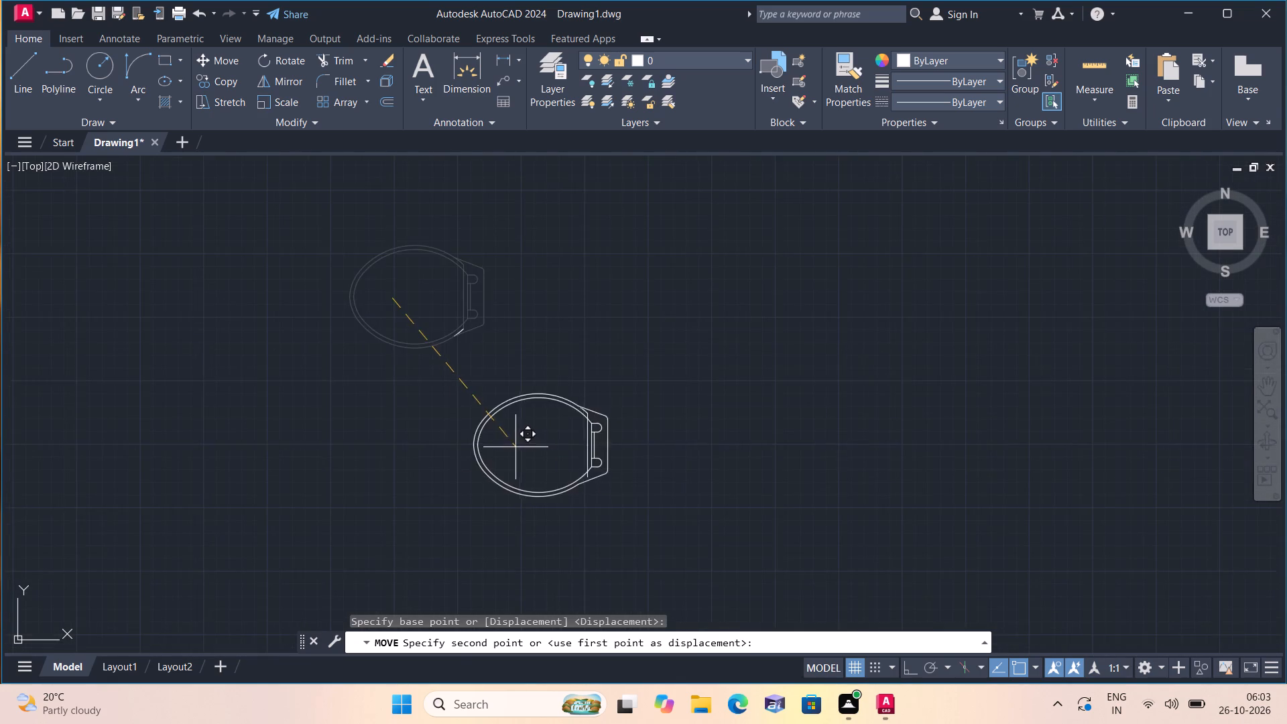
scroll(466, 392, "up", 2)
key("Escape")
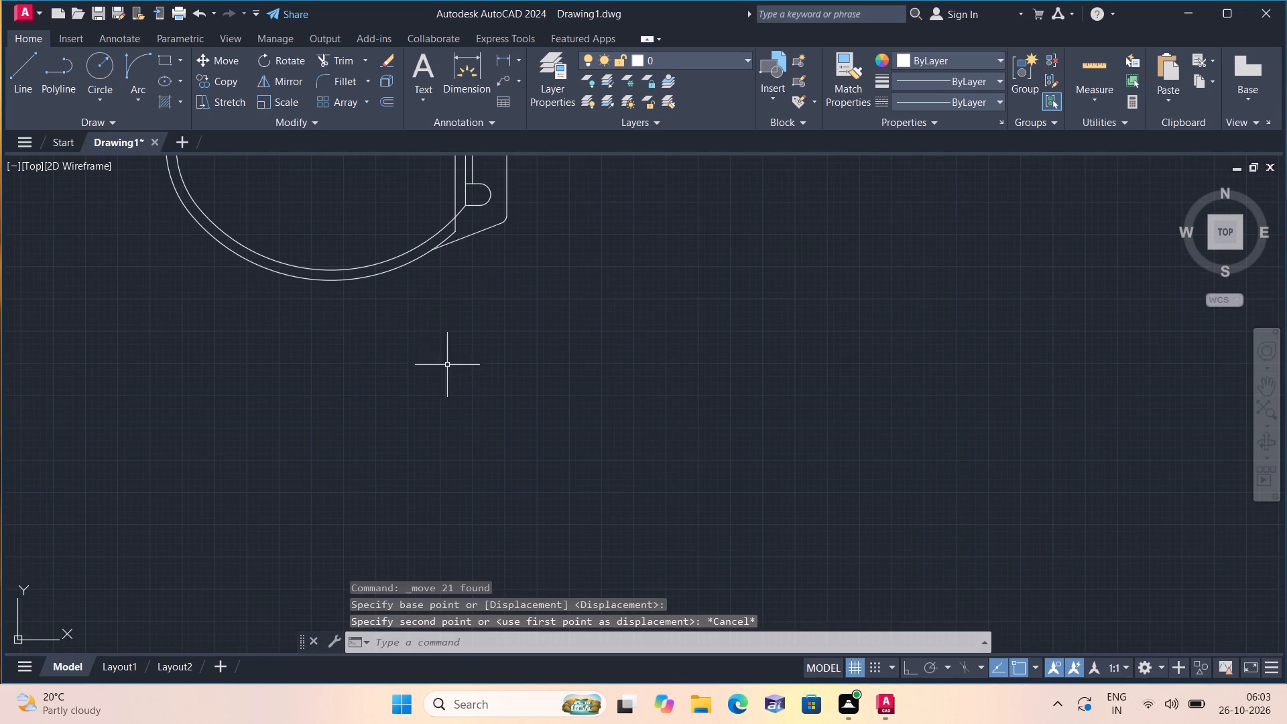
Move the reduced toilet into the small bathroom below the sofas, against its right wall just above the crossed square.
scroll(482, 422, "down", 2)
middle_click_drag(485, 389, 471, 371)
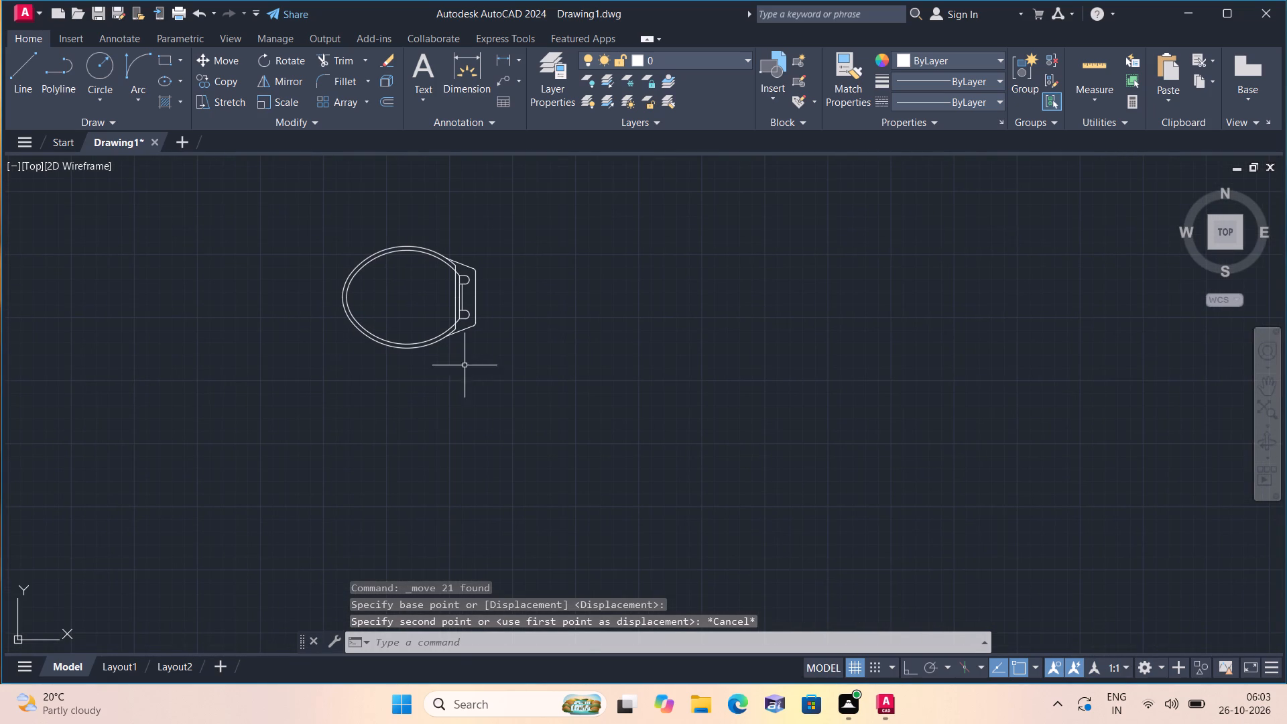
scroll(479, 375, "down", 1)
middle_click_drag(440, 389, 445, 426)
left_click_drag(593, 438, 580, 410)
left_click(324, 240)
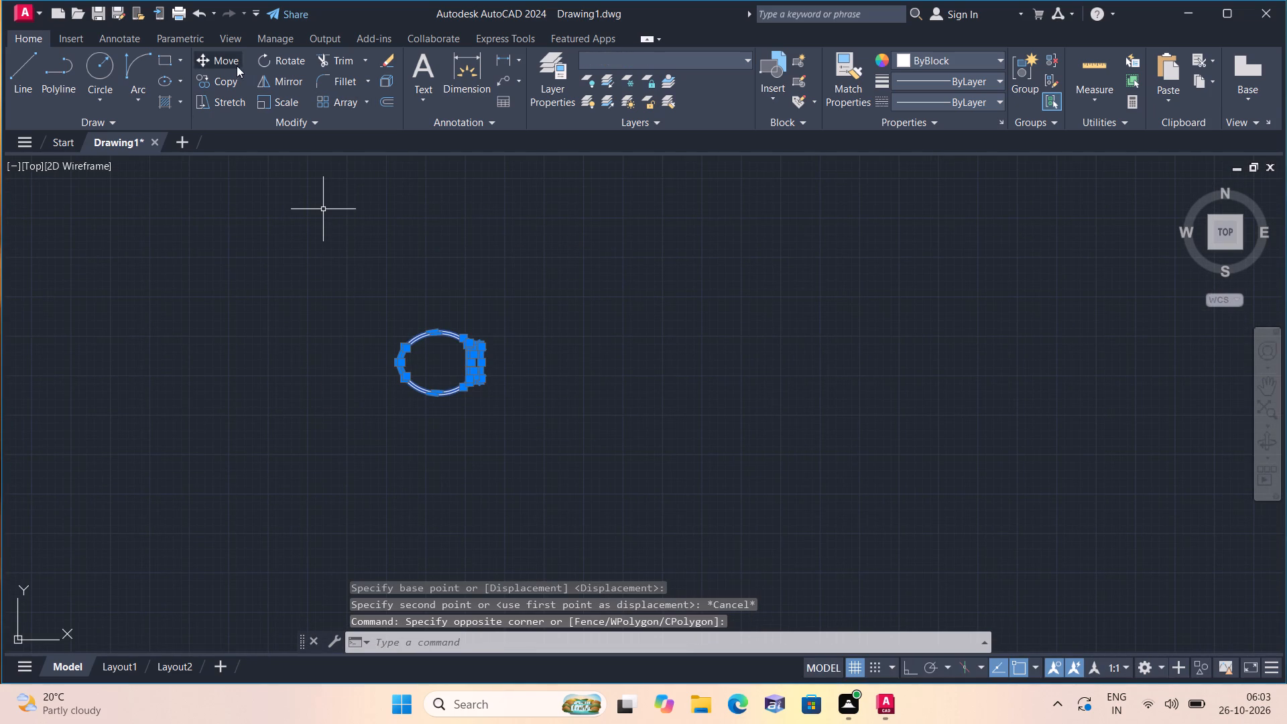
left_click(222, 57)
left_click(430, 375)
scroll(455, 369, "down", 1)
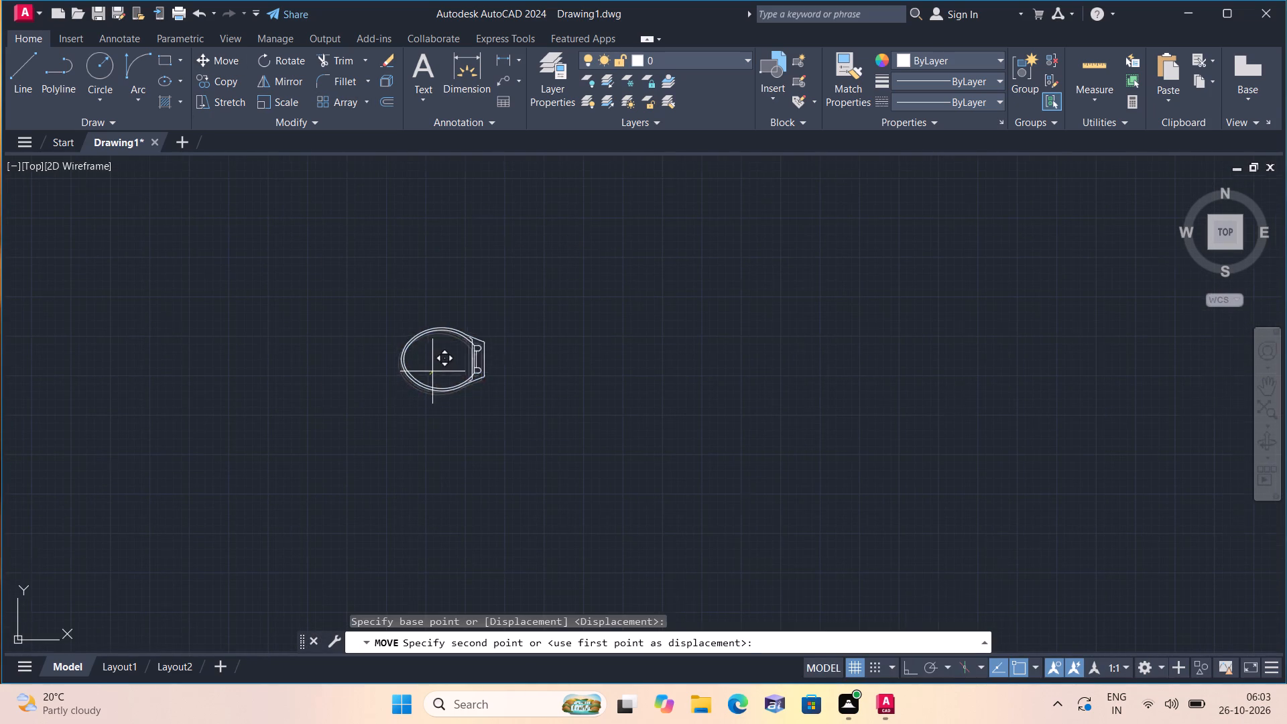
scroll(456, 367, "down", 2)
middle_click_drag(613, 377, 162, 487)
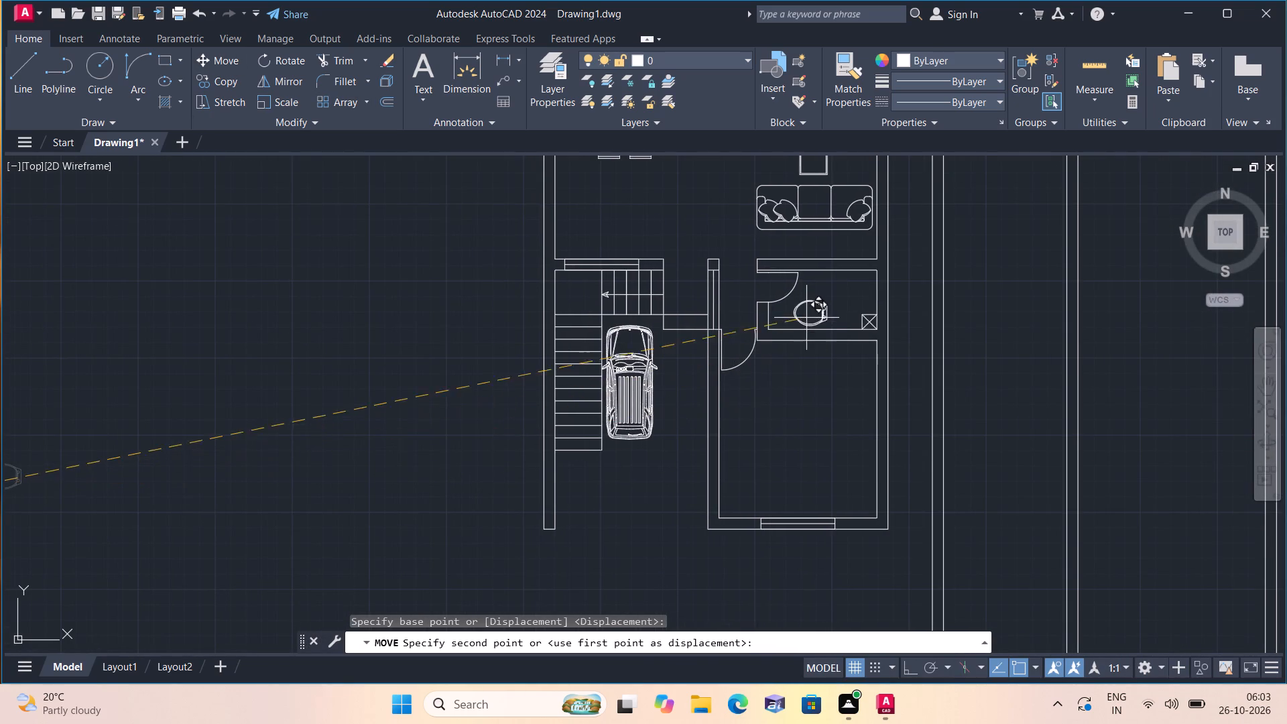
scroll(823, 294, "up", 3)
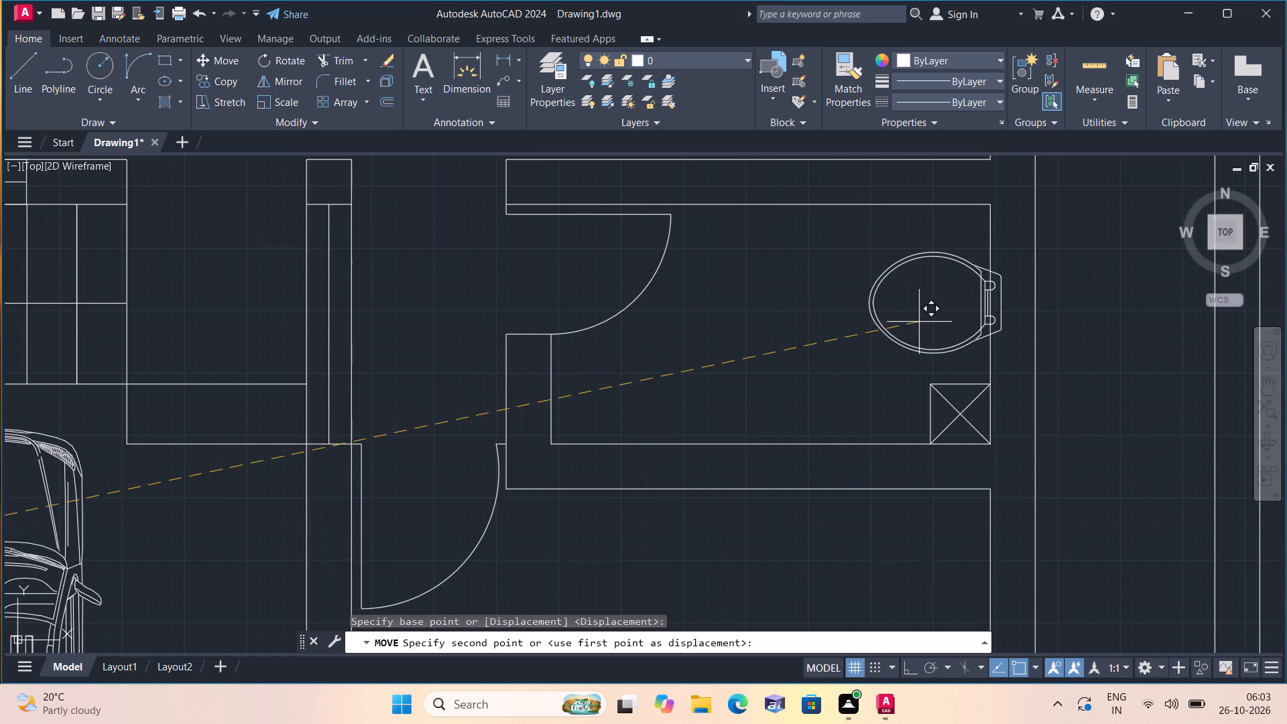
left_click(904, 321)
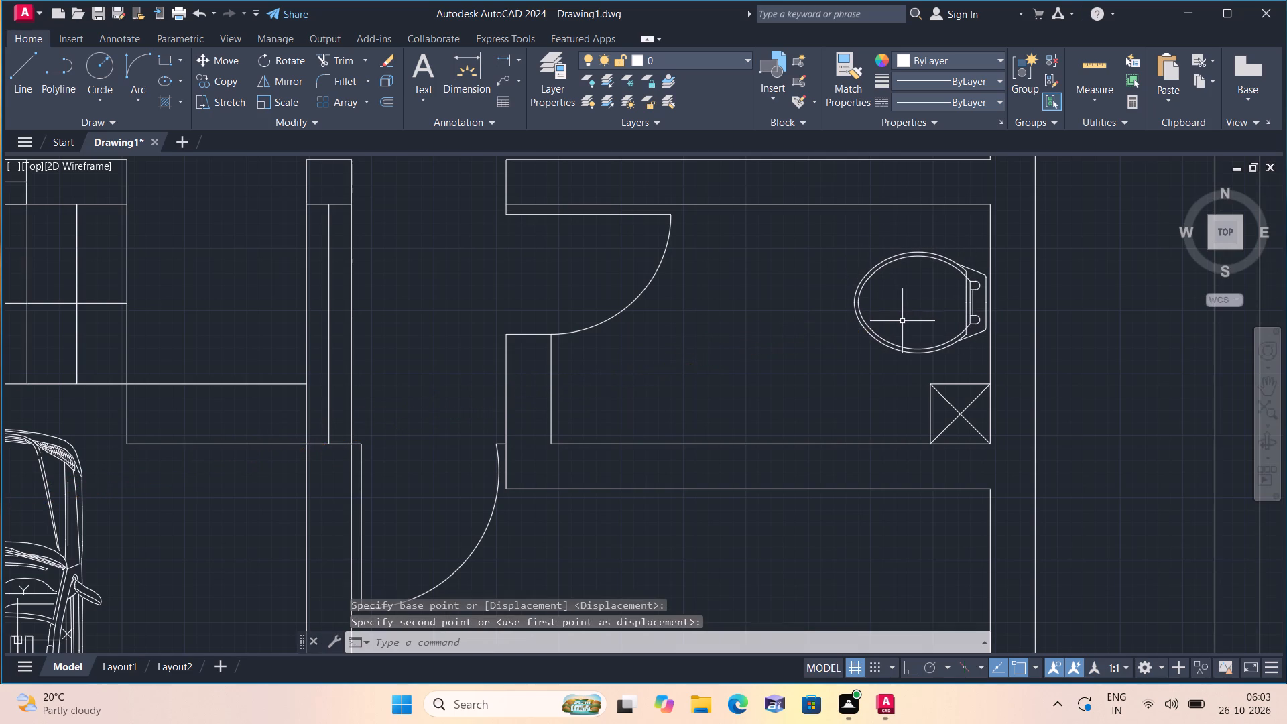
Scale the sideways bed with its rug and side tables down freehand from the bed's middle to roughly 4 percent of its size.
scroll(466, 367, "down", 2)
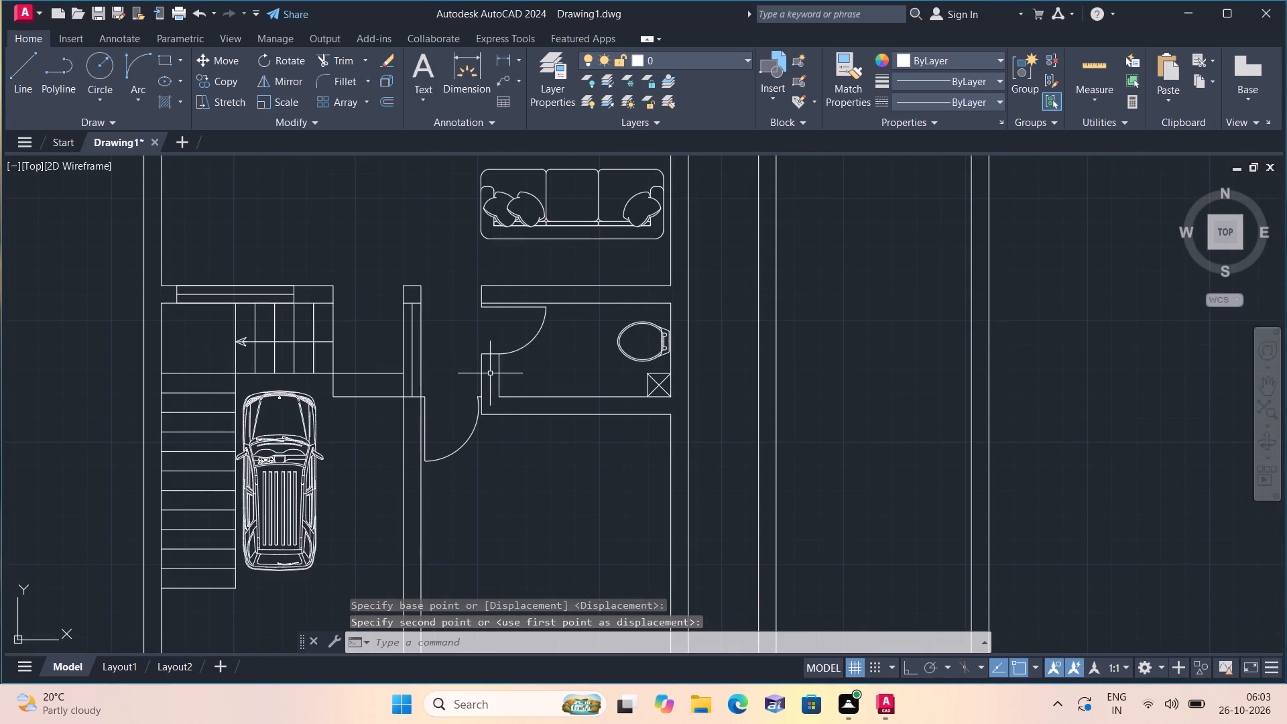
middle_click_drag(485, 369, 590, 372)
scroll(485, 367, "down", 1)
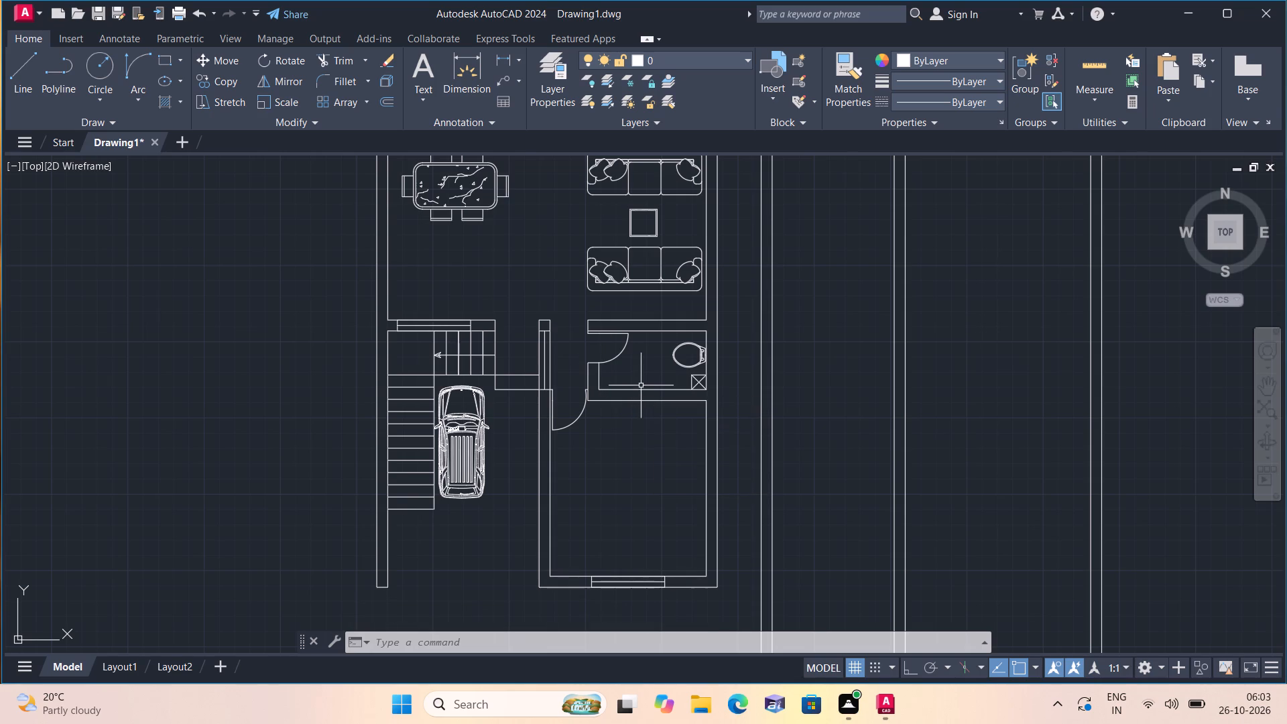
scroll(645, 370, "down", 1)
middle_click_drag(613, 349, 621, 424)
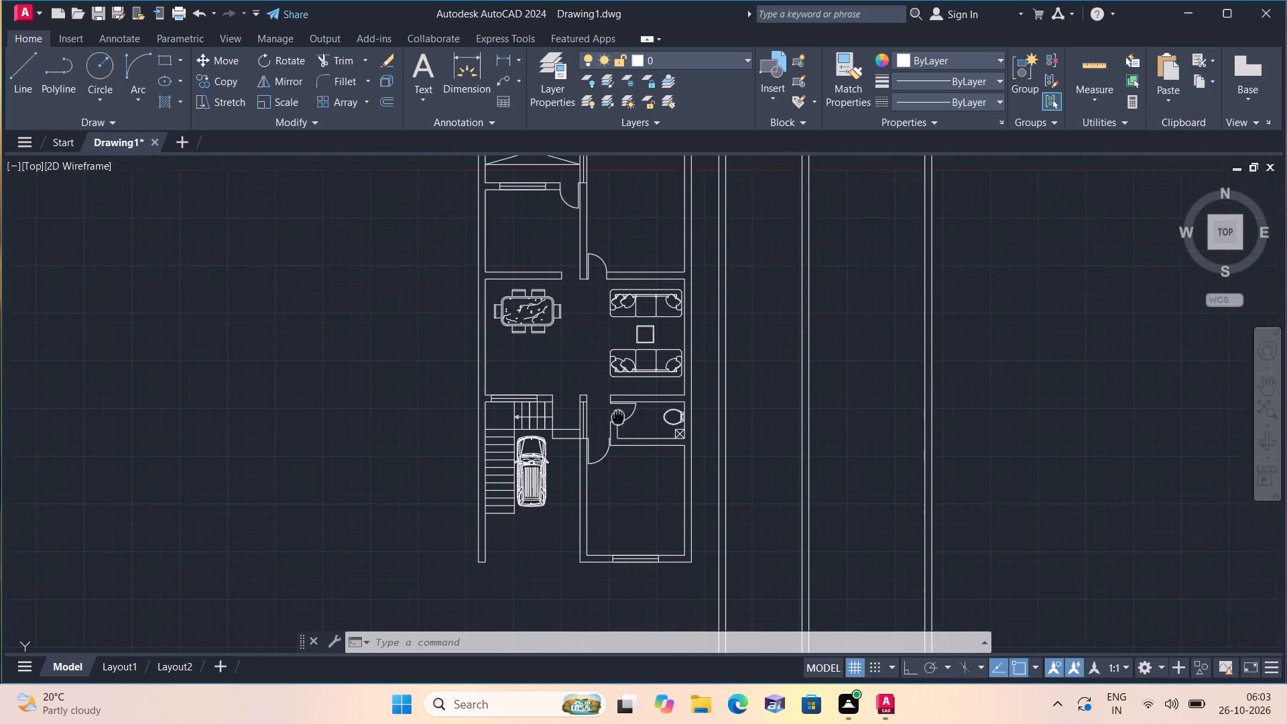
middle_click_drag(621, 424, 621, 426)
scroll(621, 426, "down", 3)
scroll(802, 403, "up", 1)
middle_click_drag(800, 402, 587, 440)
scroll(798, 400, "down", 1)
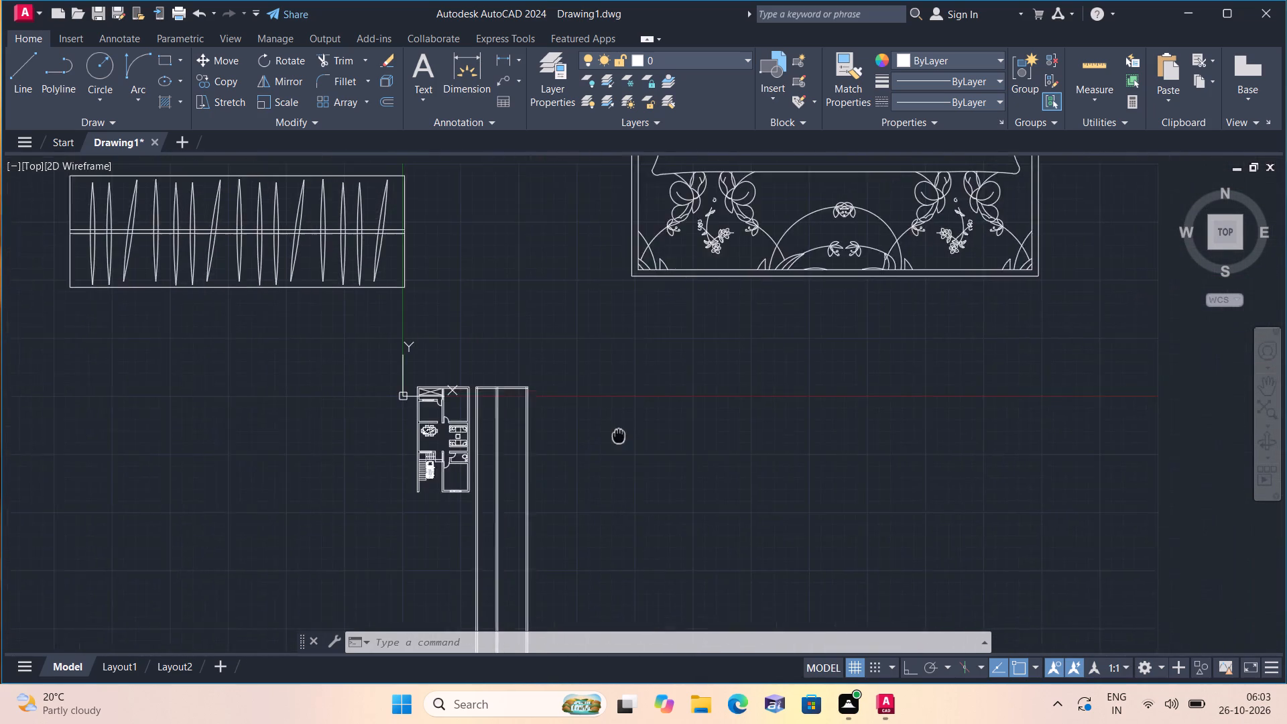
middle_click_drag(587, 440, 566, 440)
scroll(564, 440, "down", 1)
middle_click_drag(738, 430, 509, 463)
scroll(511, 463, "down", 1)
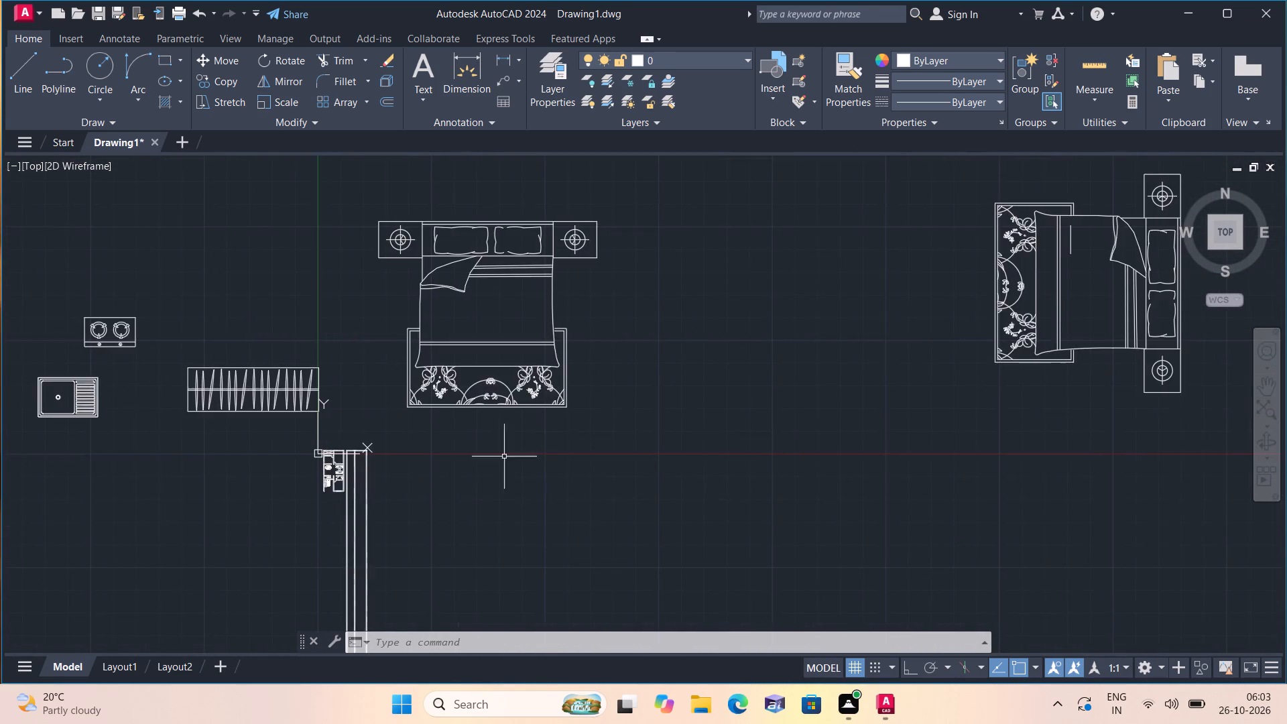
scroll(639, 445, "down", 1)
left_click_drag(1042, 441, 1026, 420)
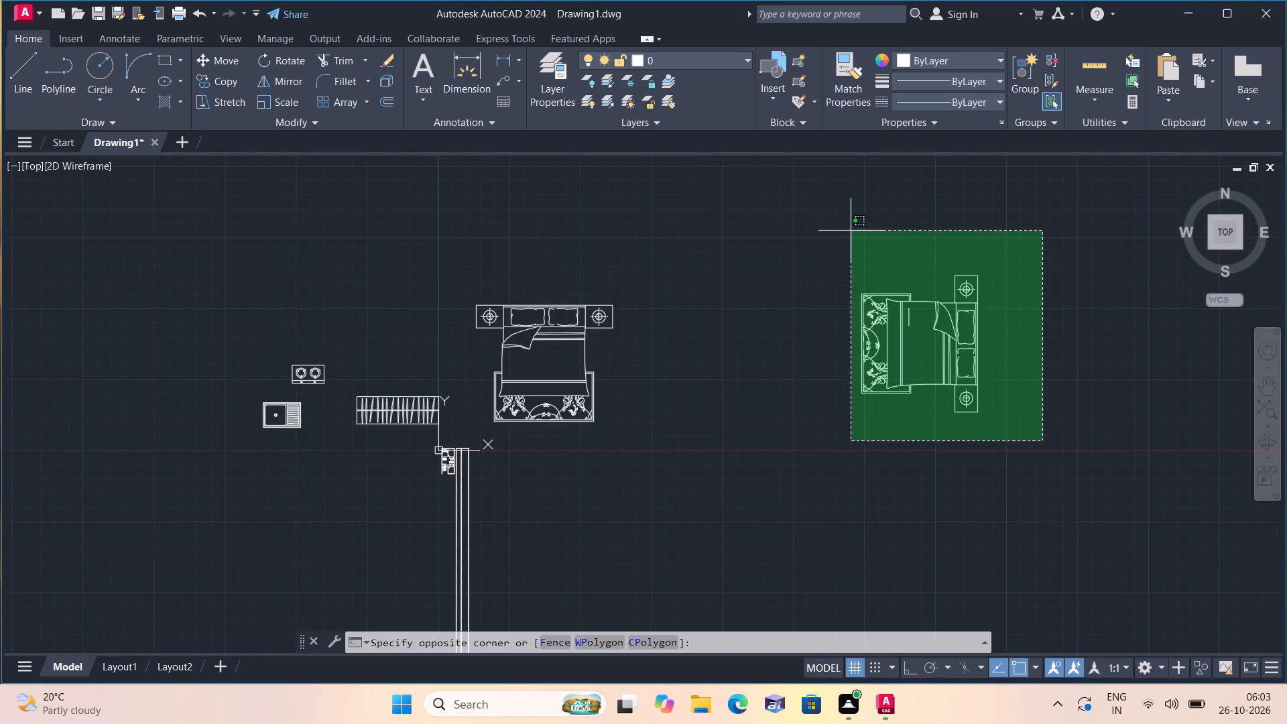
left_click(826, 229)
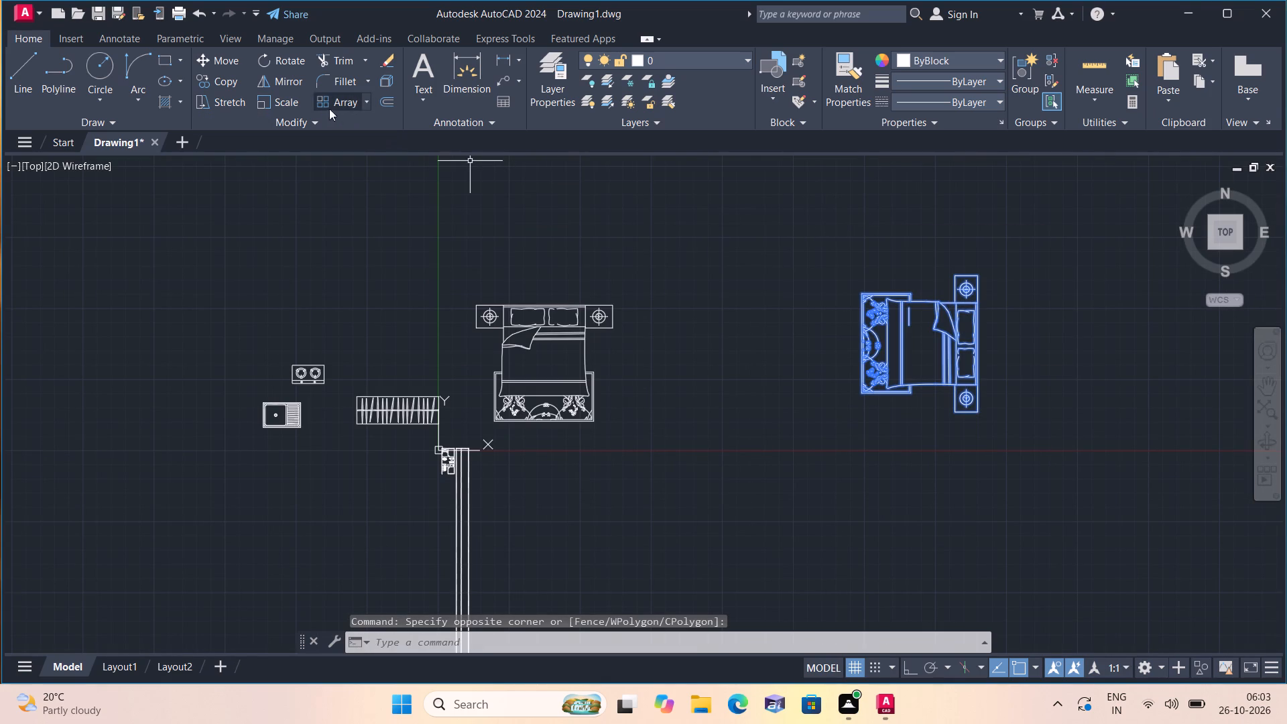
left_click(282, 99)
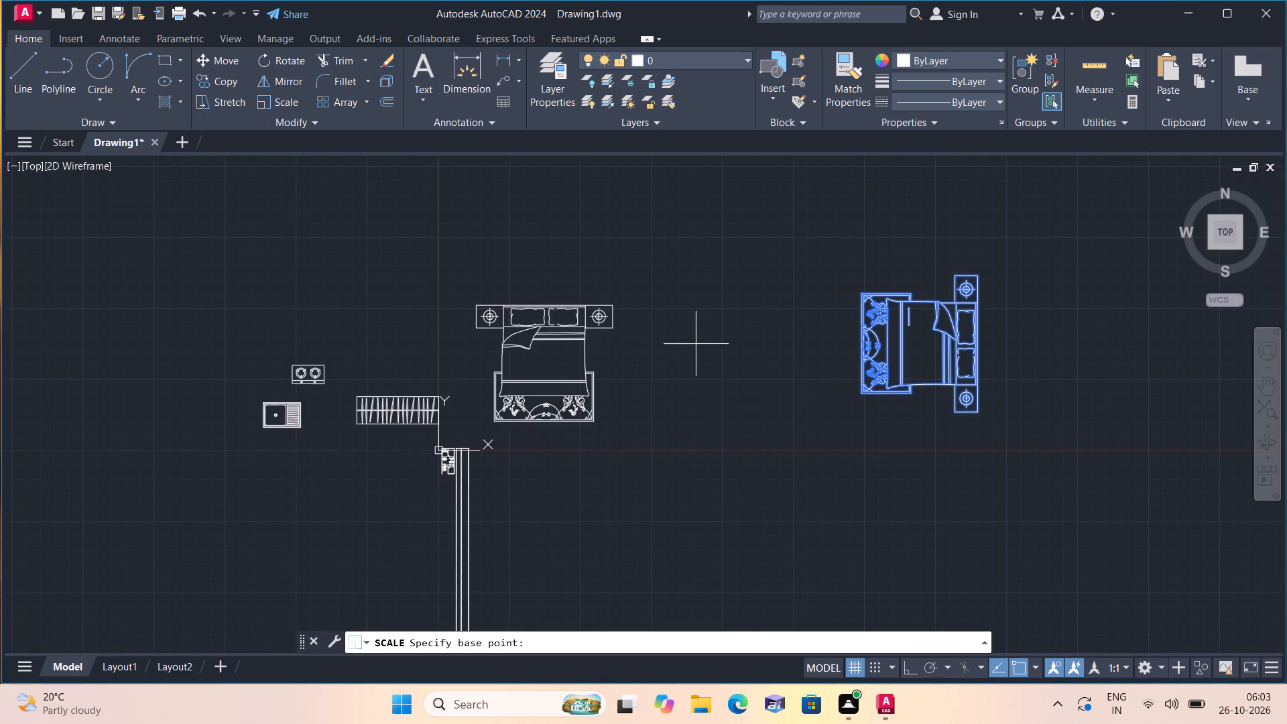
scroll(917, 356, "up", 3)
left_click(918, 356)
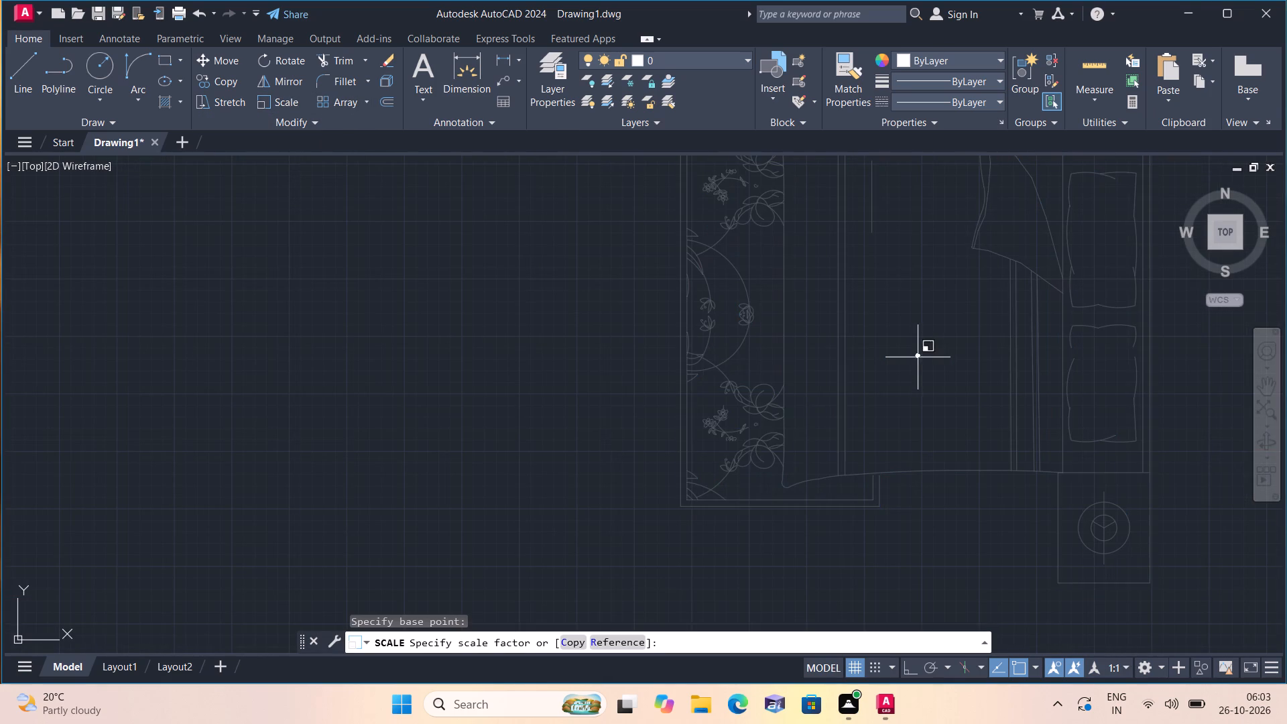
left_click(922, 366)
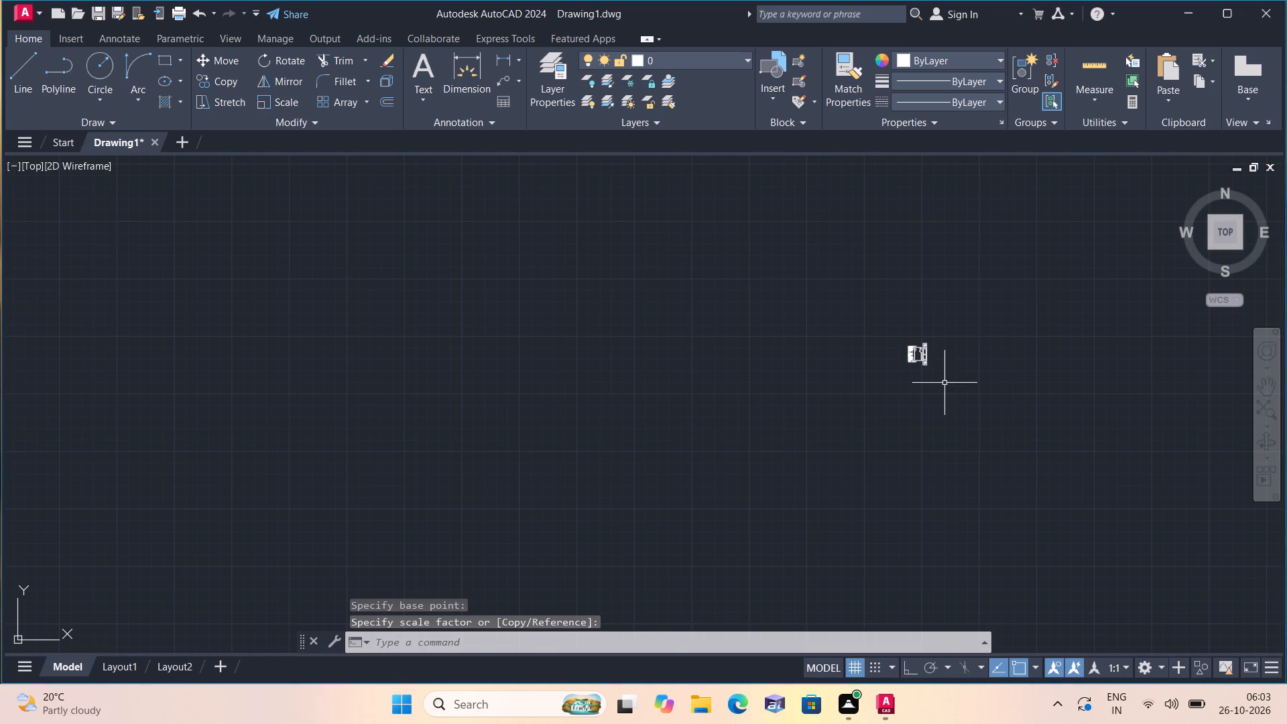
Move the reduced sideways bed to the empty space outside the plan, to the lower left of the stairs.
left_click(946, 384)
left_click(830, 288)
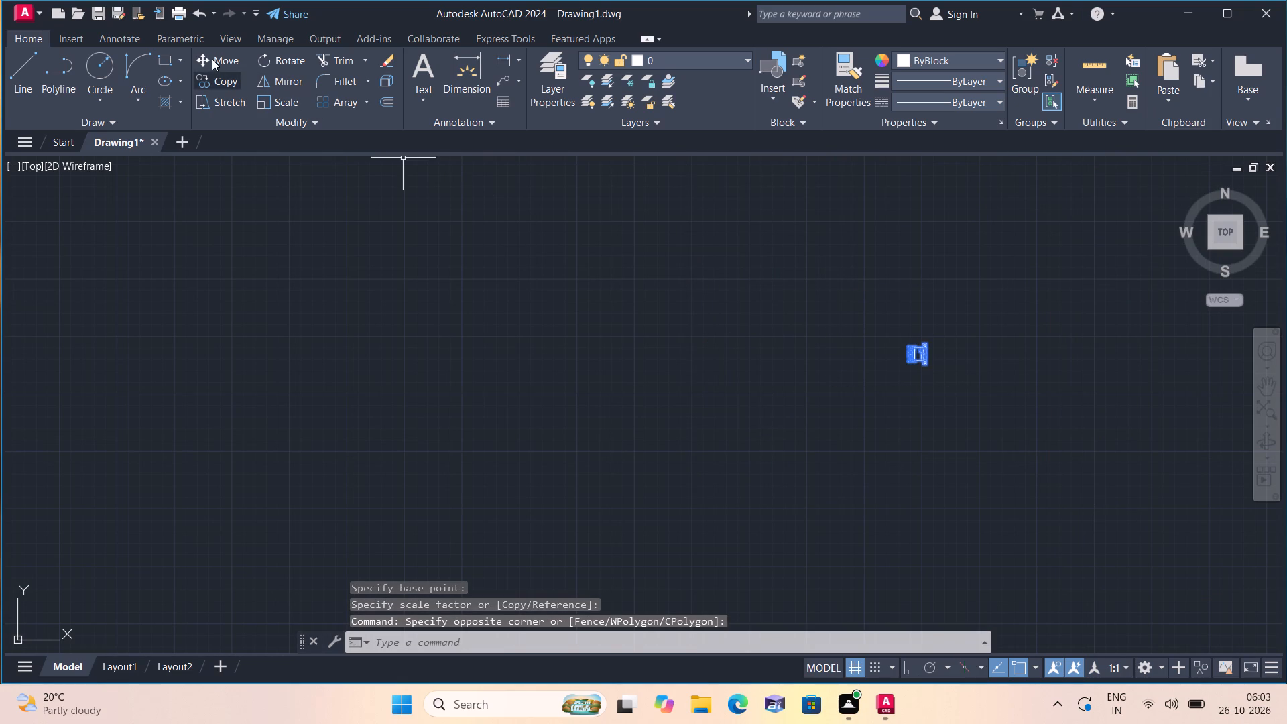
left_click(210, 56)
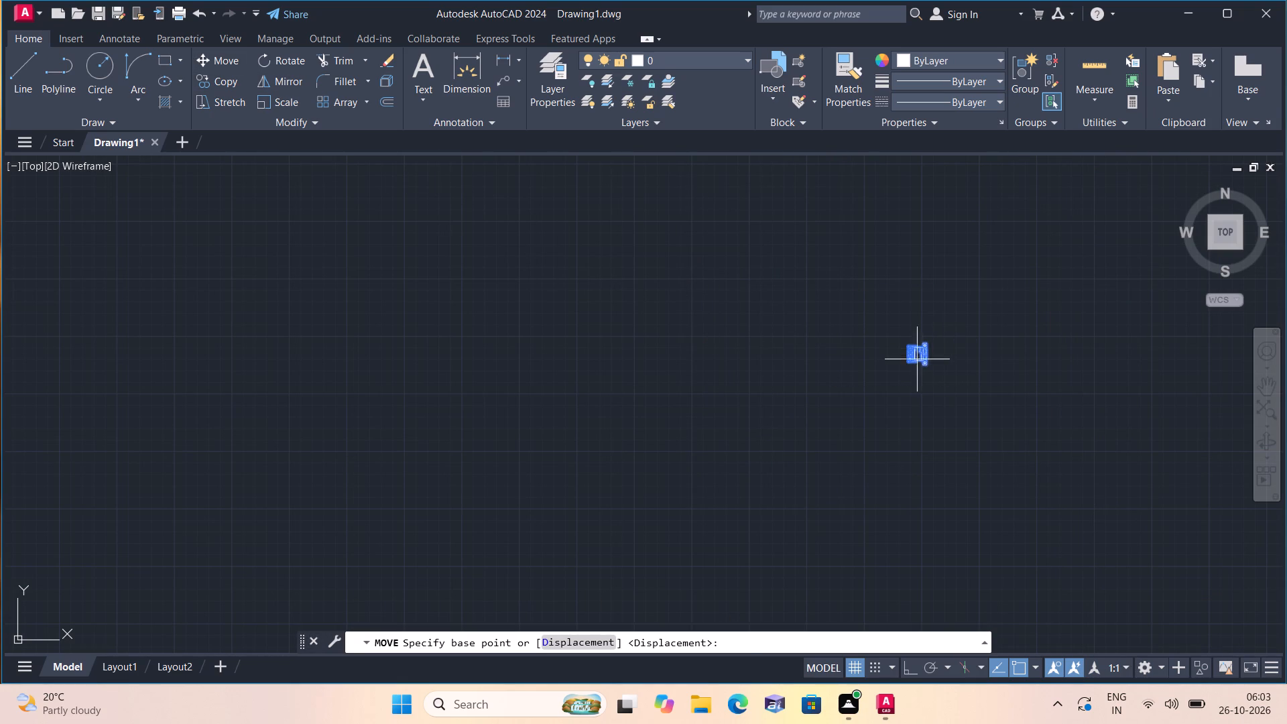
left_click(914, 363)
scroll(823, 384, "down", 2)
middle_click_drag(605, 463, 770, 330)
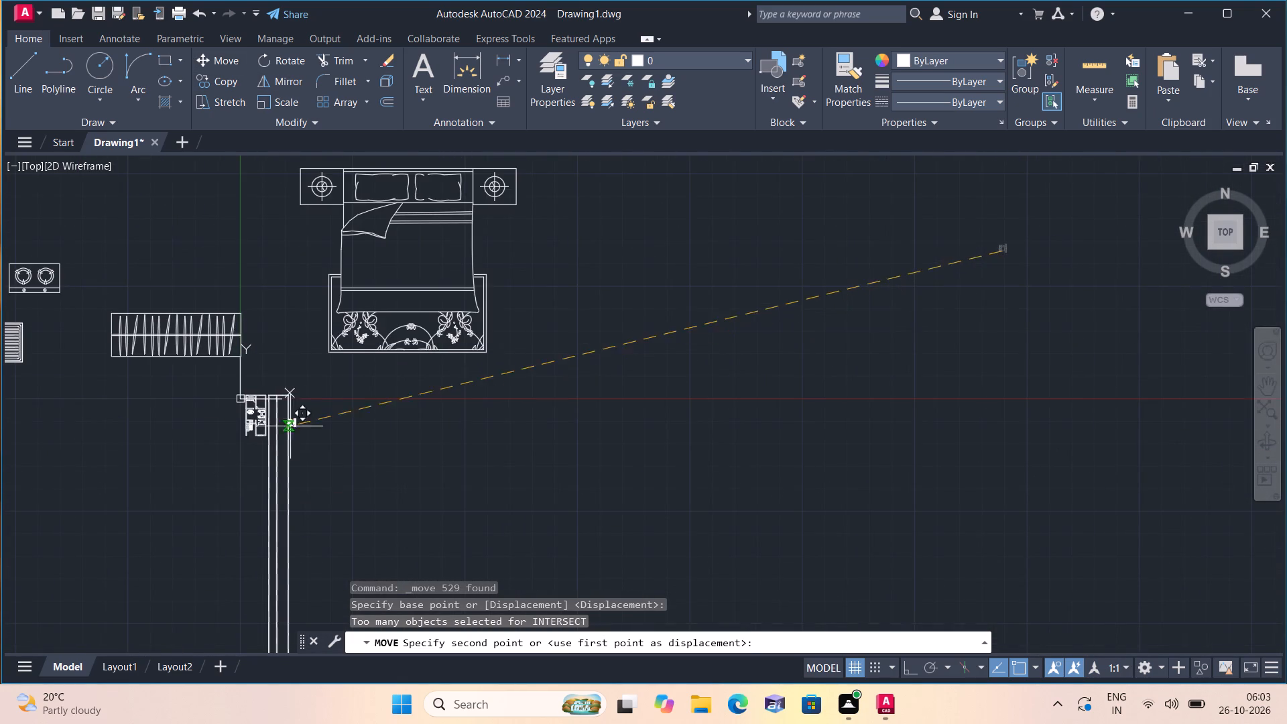
scroll(219, 440, "up", 2)
scroll(311, 431, "up", 5)
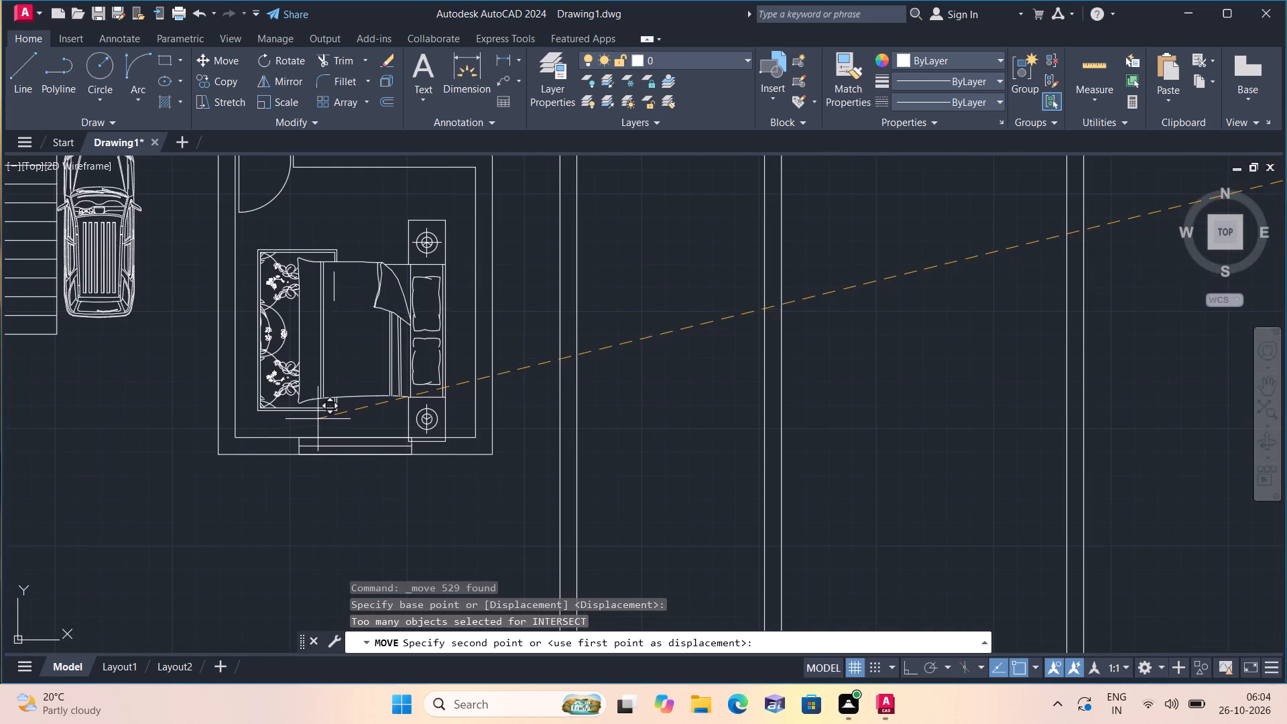
scroll(336, 408, "down", 2)
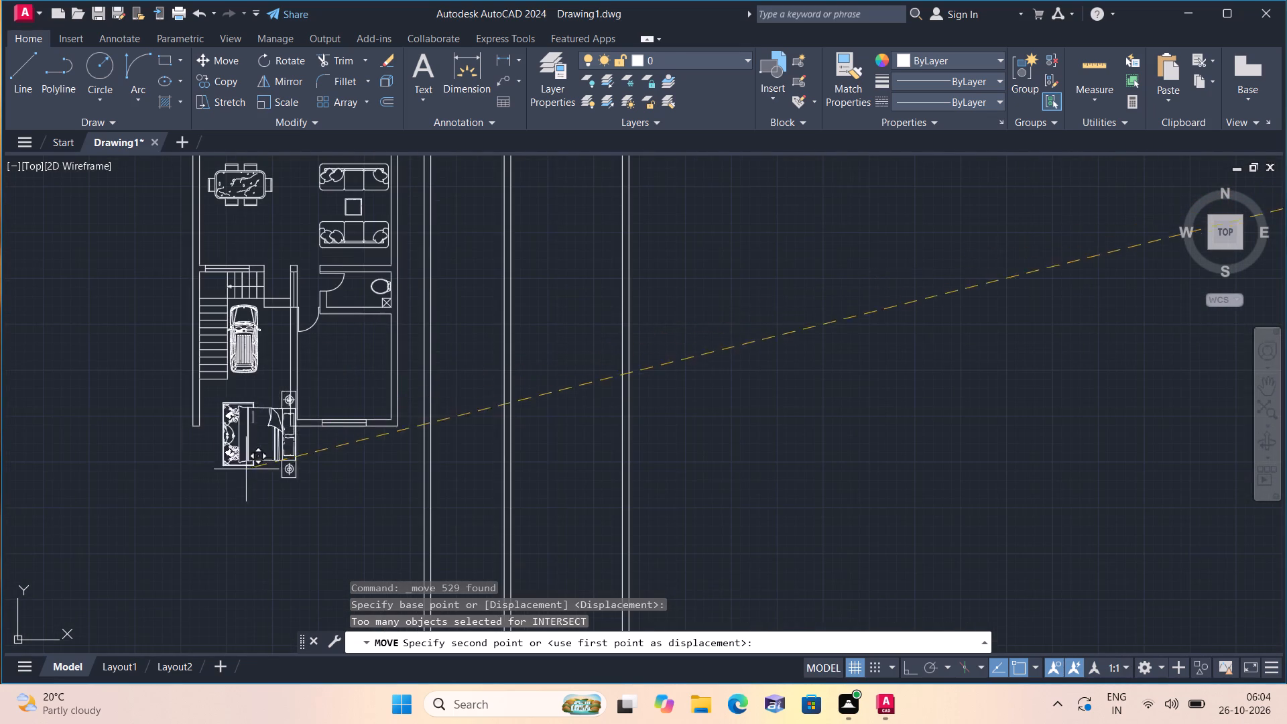
left_click(75, 497)
Scale the sideways bed outside the plan down freehand from the bed's middle to roughly 78 percent of its size.
left_click(149, 522)
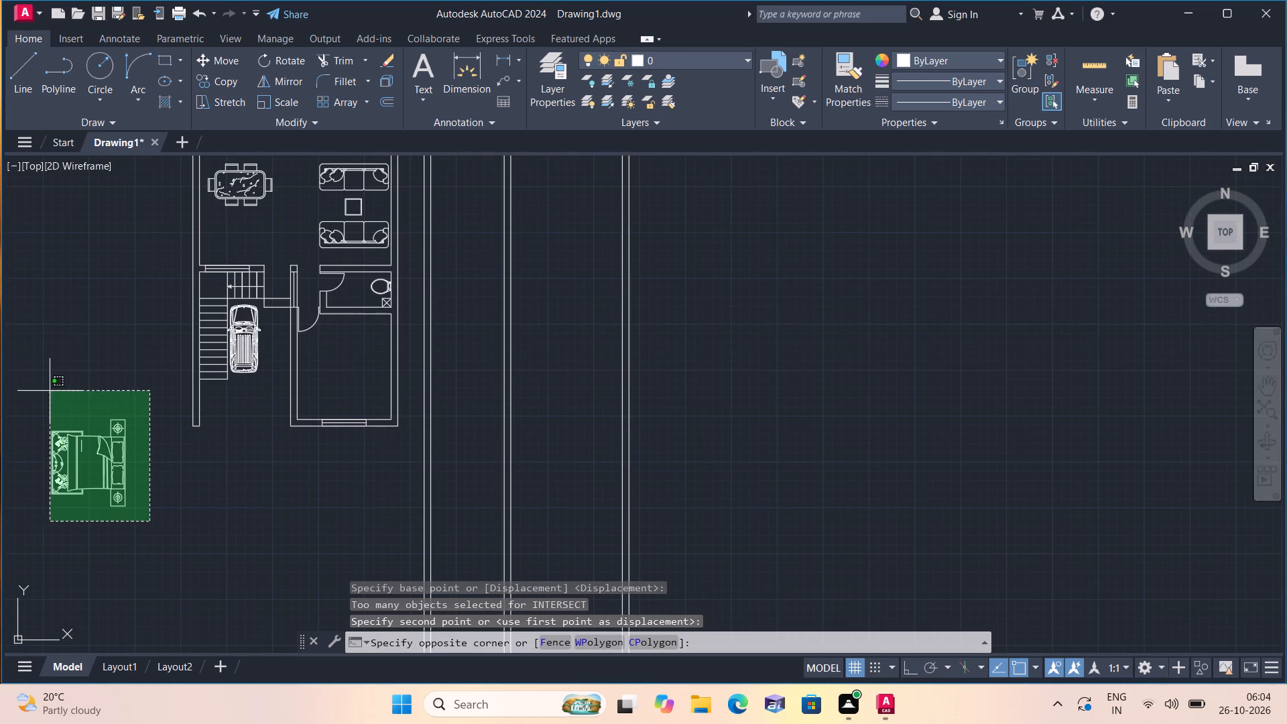
left_click(42, 385)
left_click(289, 99)
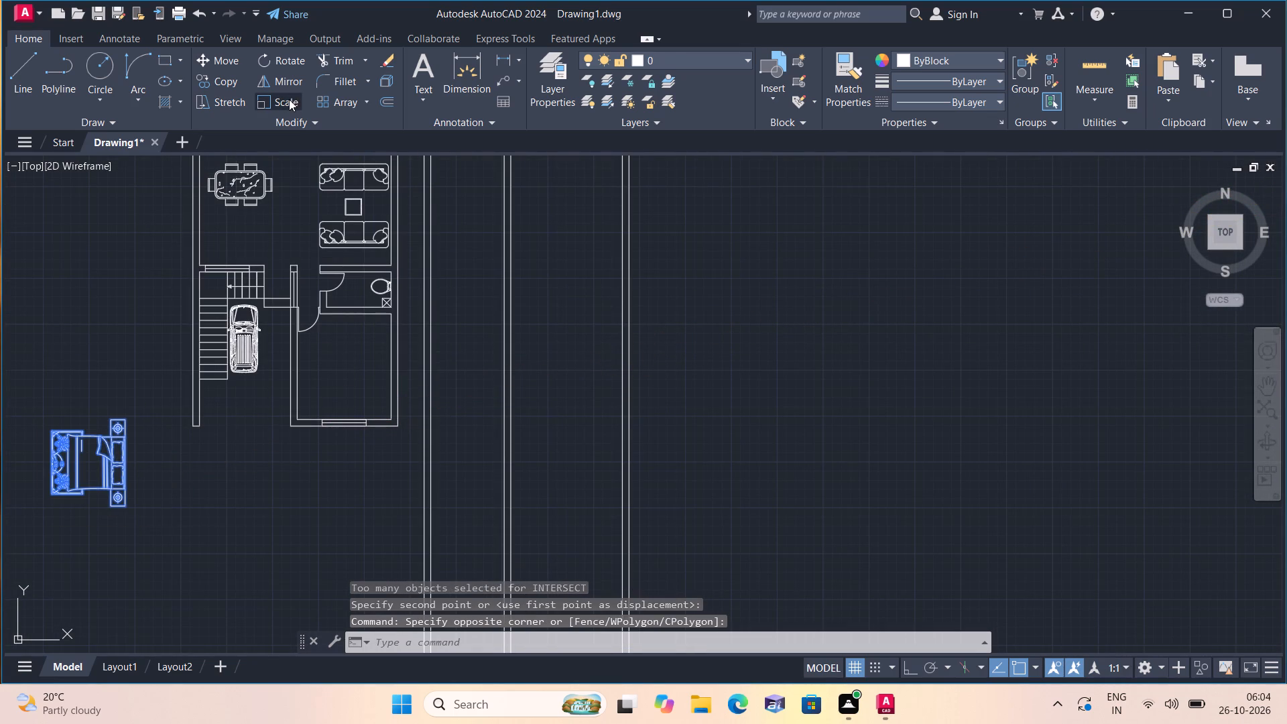
scroll(83, 457, "up", 2)
left_click(86, 457)
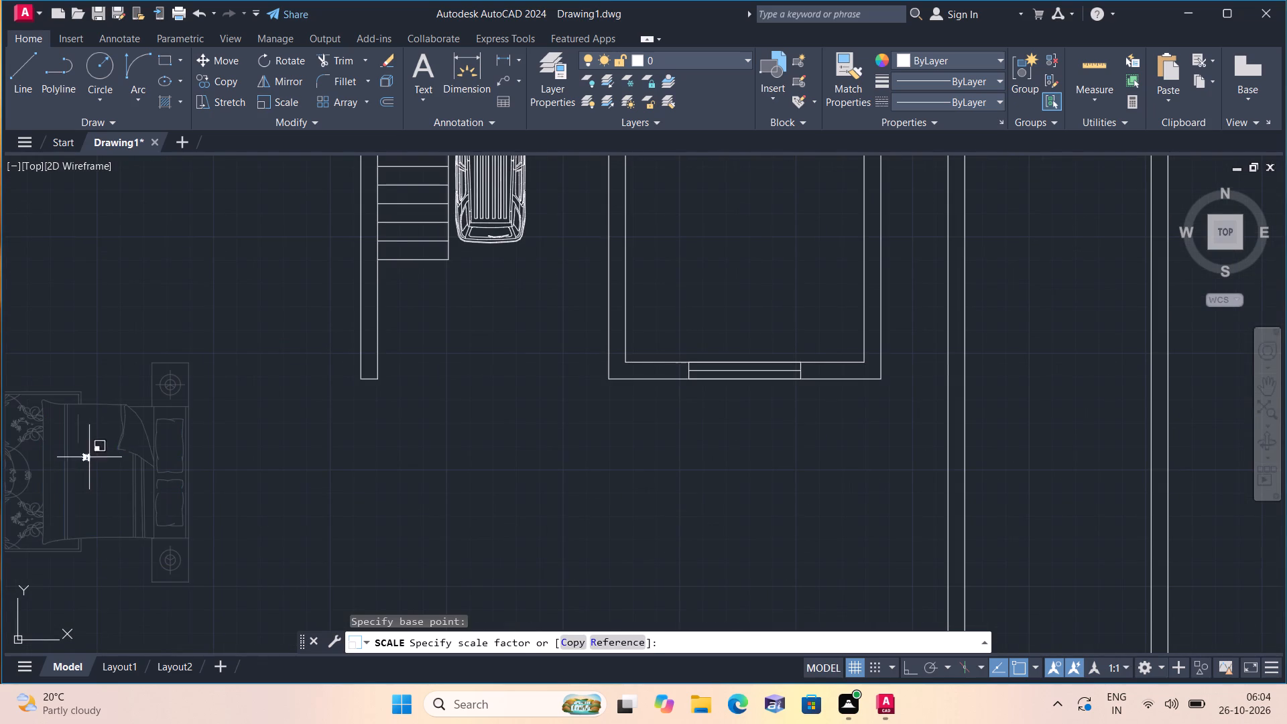
left_click(150, 506)
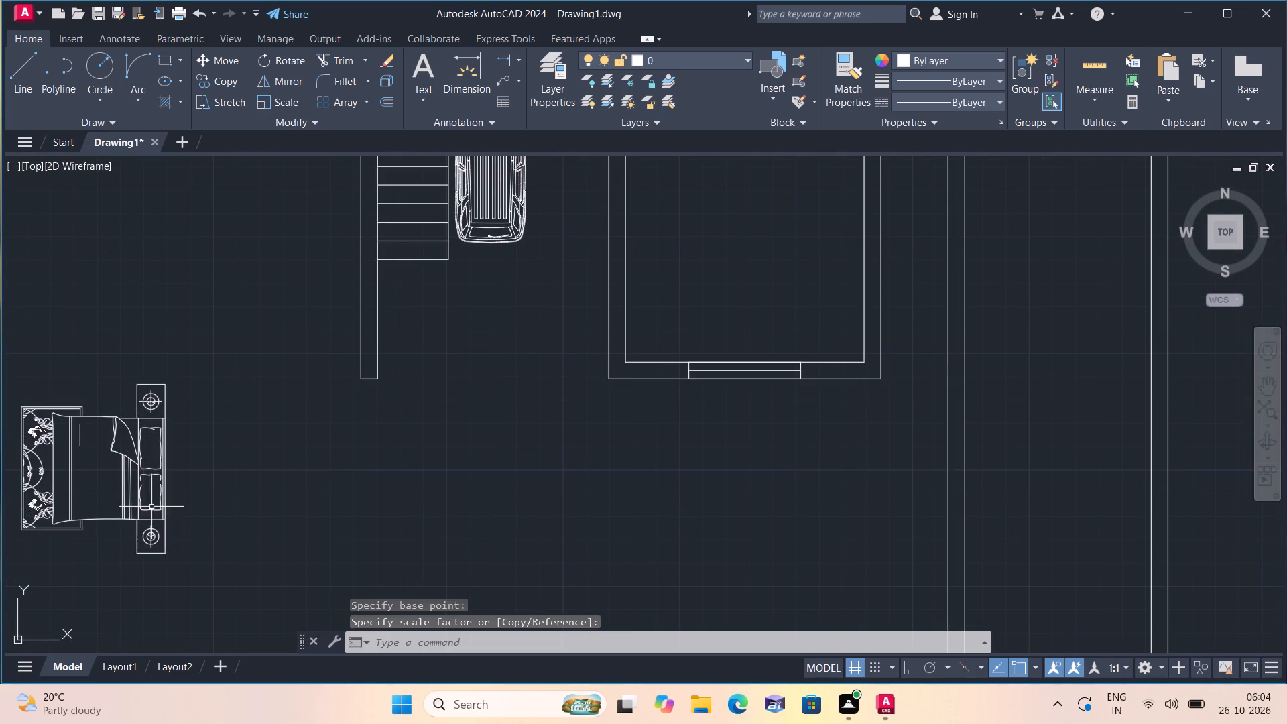
Move the resized bed into the bedroom below the small bathroom, with its headboard and side tables near the right wall.
left_click(216, 564)
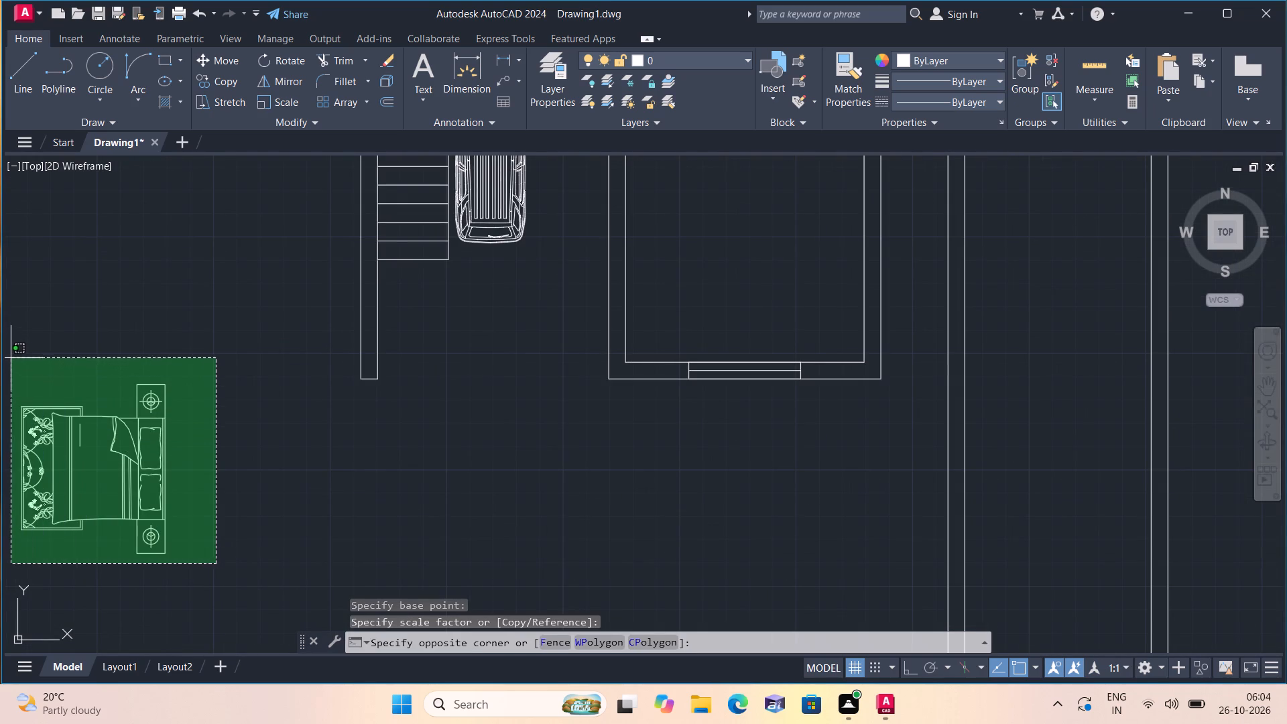
left_click(8, 356)
left_click(221, 56)
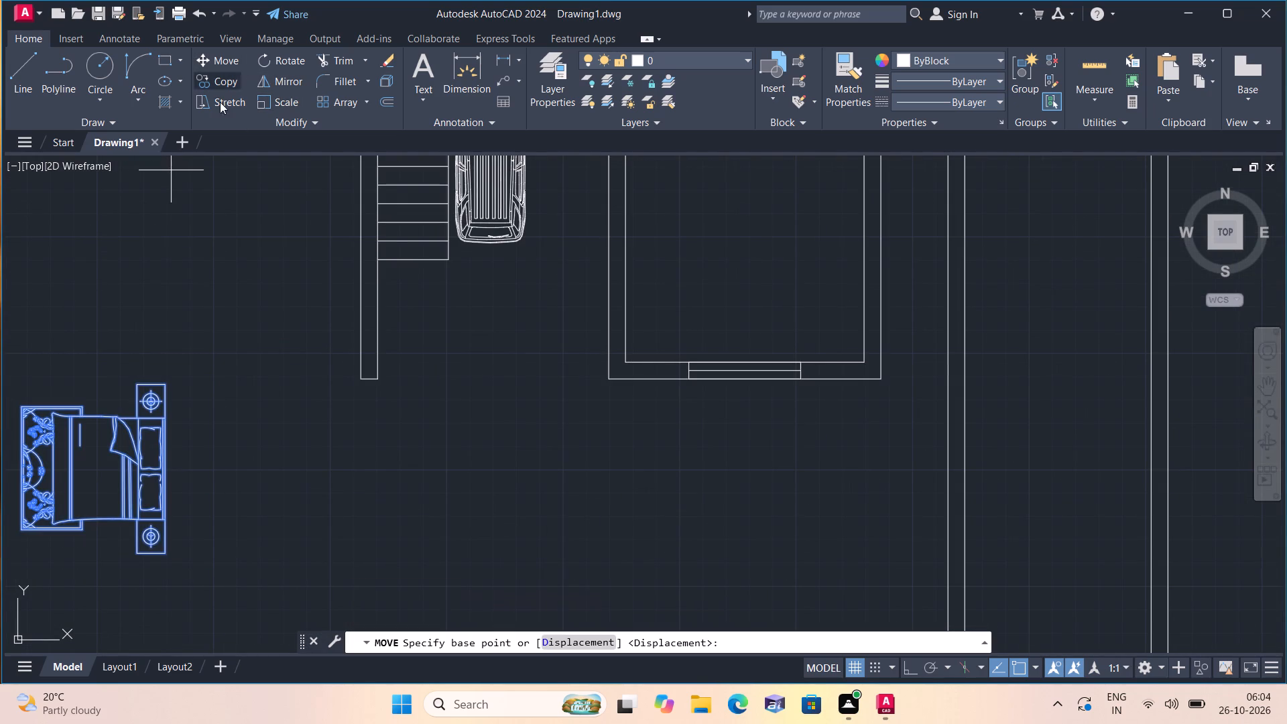
left_click(83, 458)
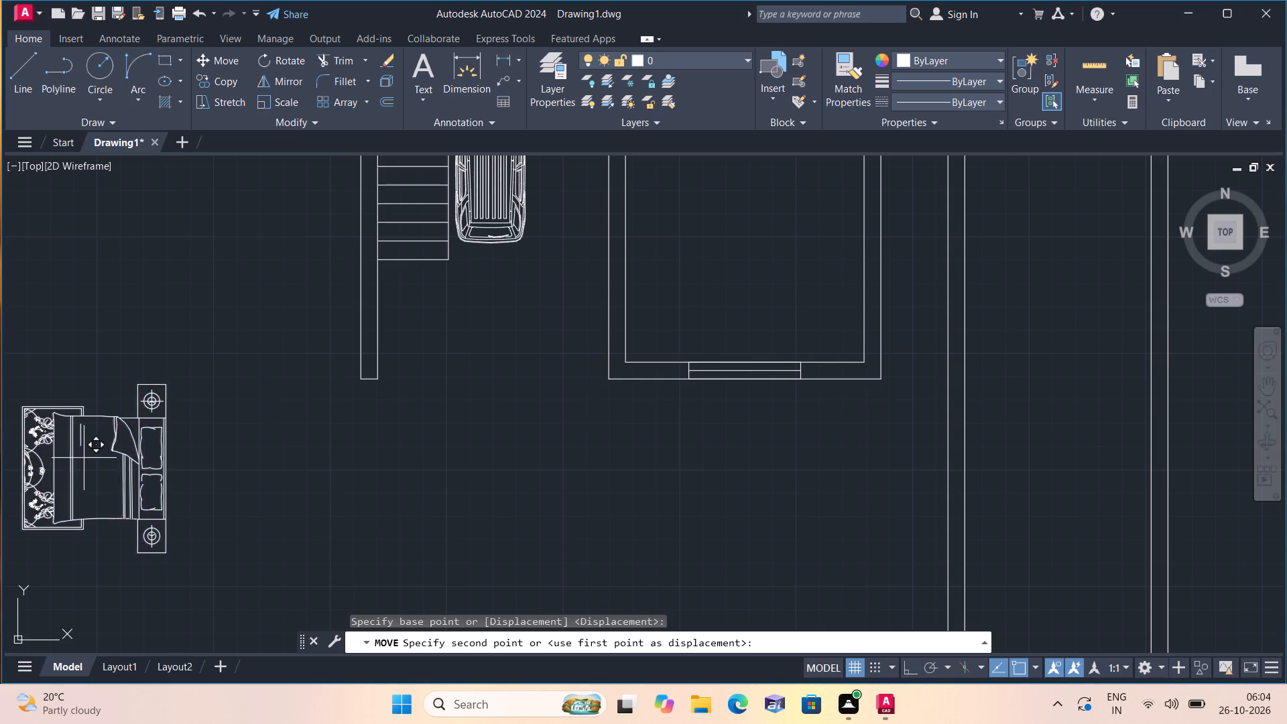
scroll(395, 387, "down", 2)
scroll(522, 322, "up", 3)
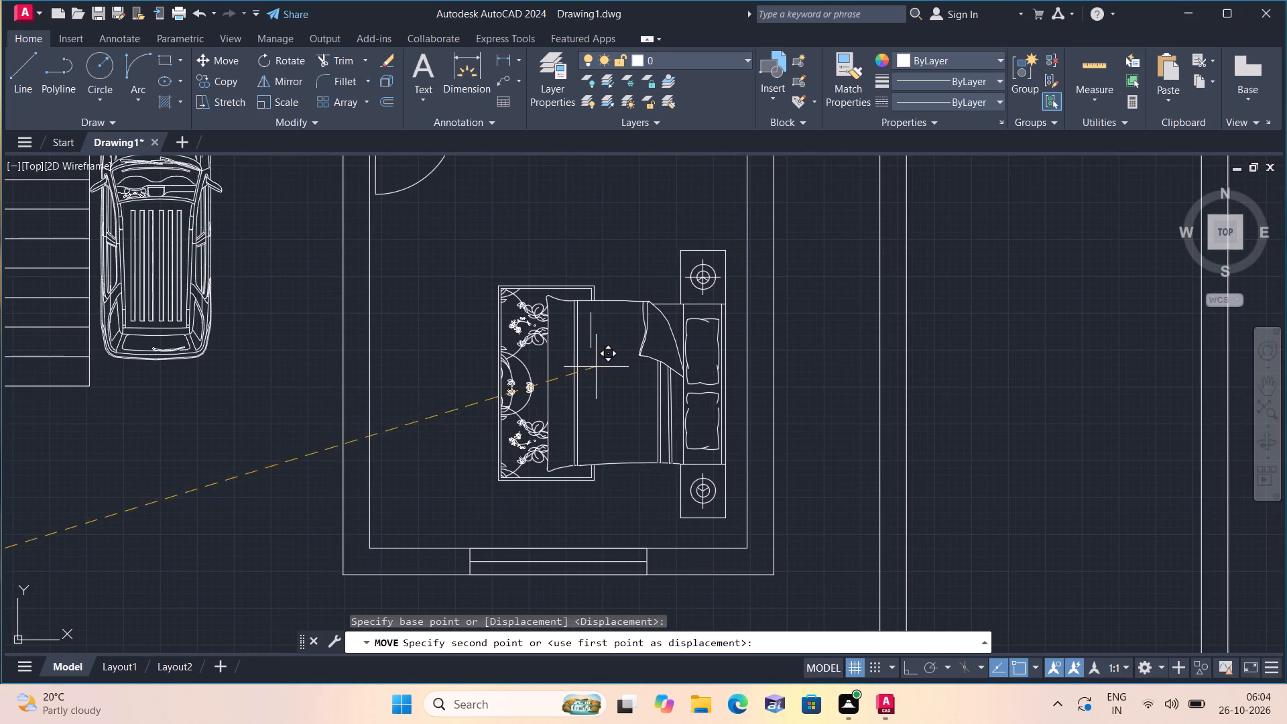
left_click(601, 375)
Delete the short stray vertical line on the blanket of the bed in the lower bedroom.
scroll(597, 358, "up", 1)
left_click(604, 358)
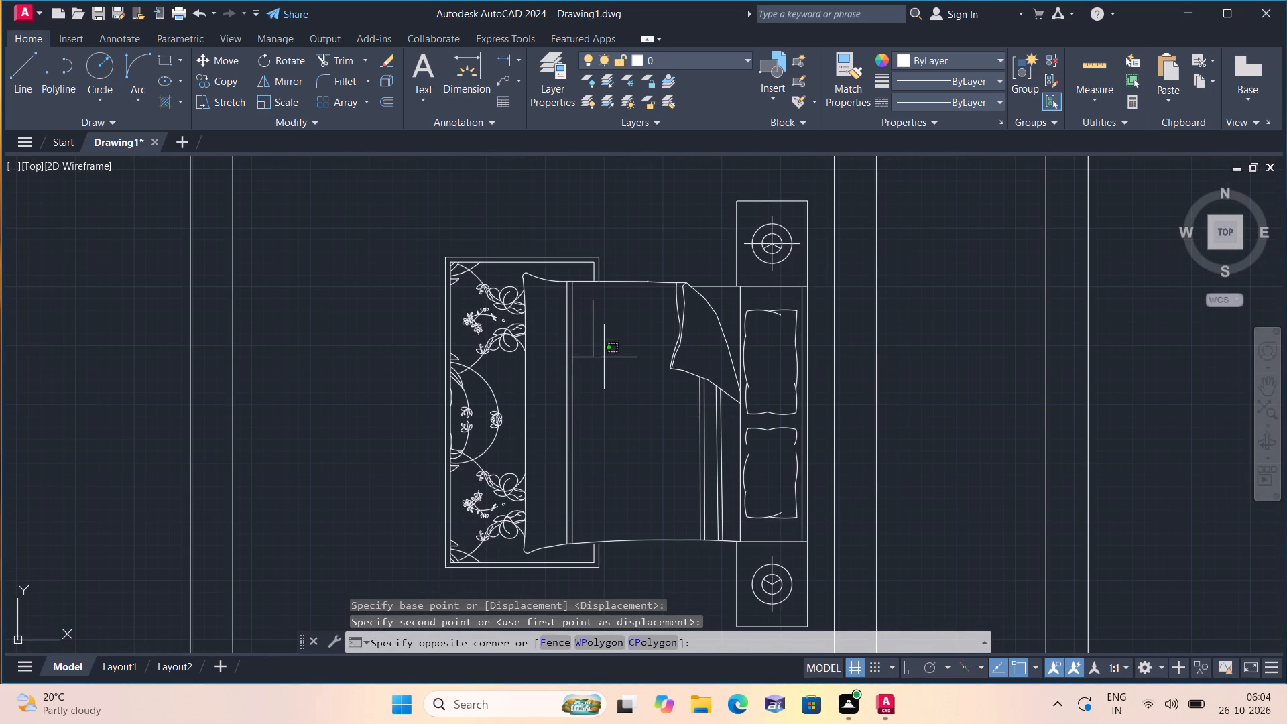
left_click(583, 319)
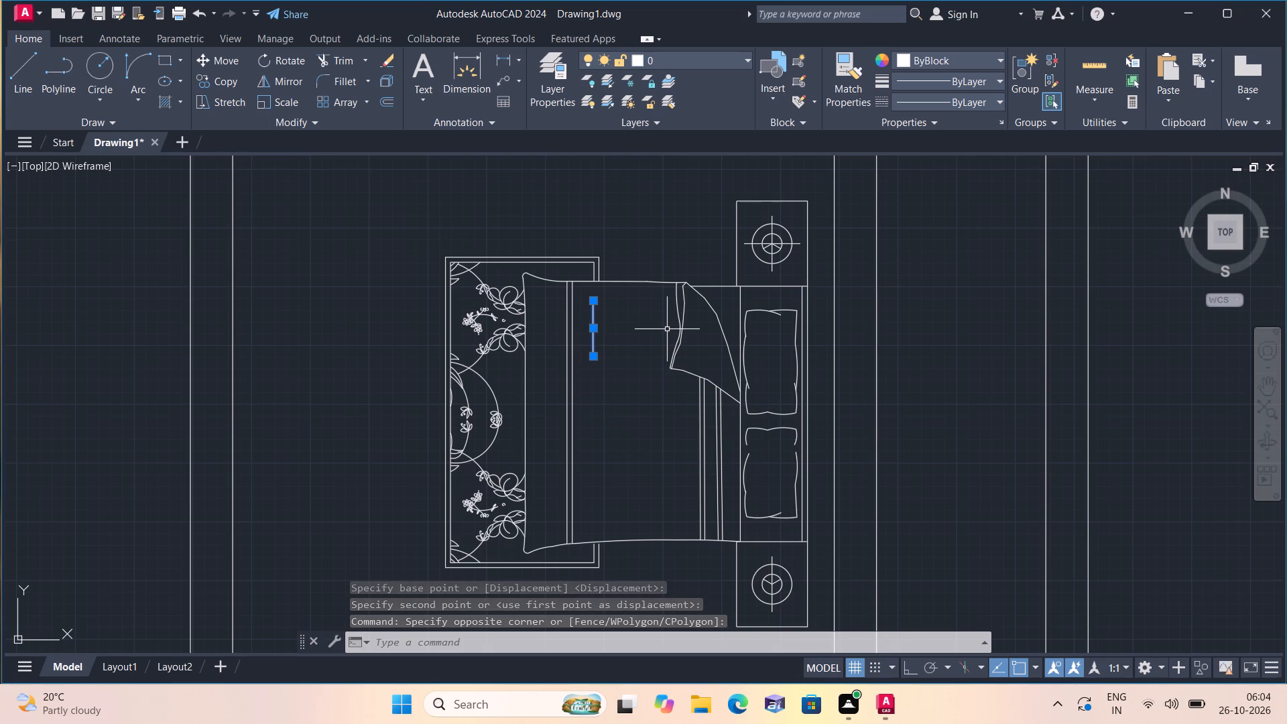
key("Delete")
Copy the lower bedroom's bed with its rug and side tables into the upper-right bedroom, near the top of its right wall.
scroll(666, 345, "down", 1)
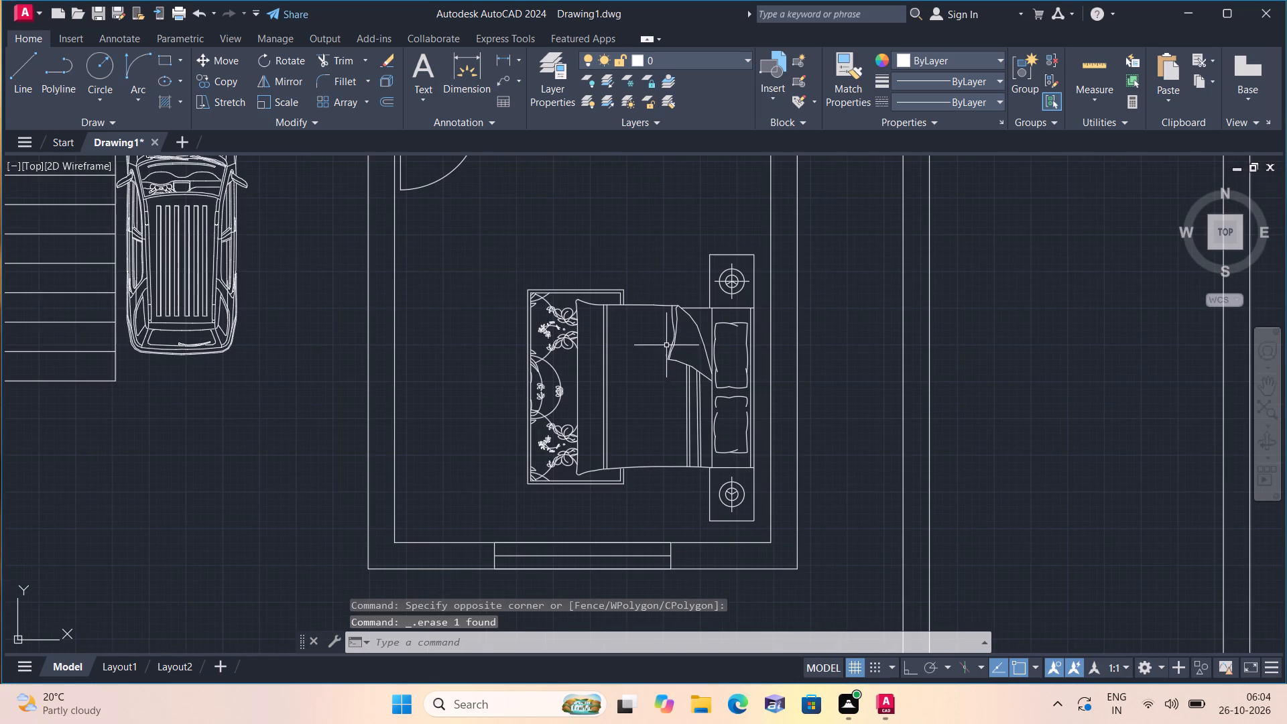
scroll(731, 463, "up", 1)
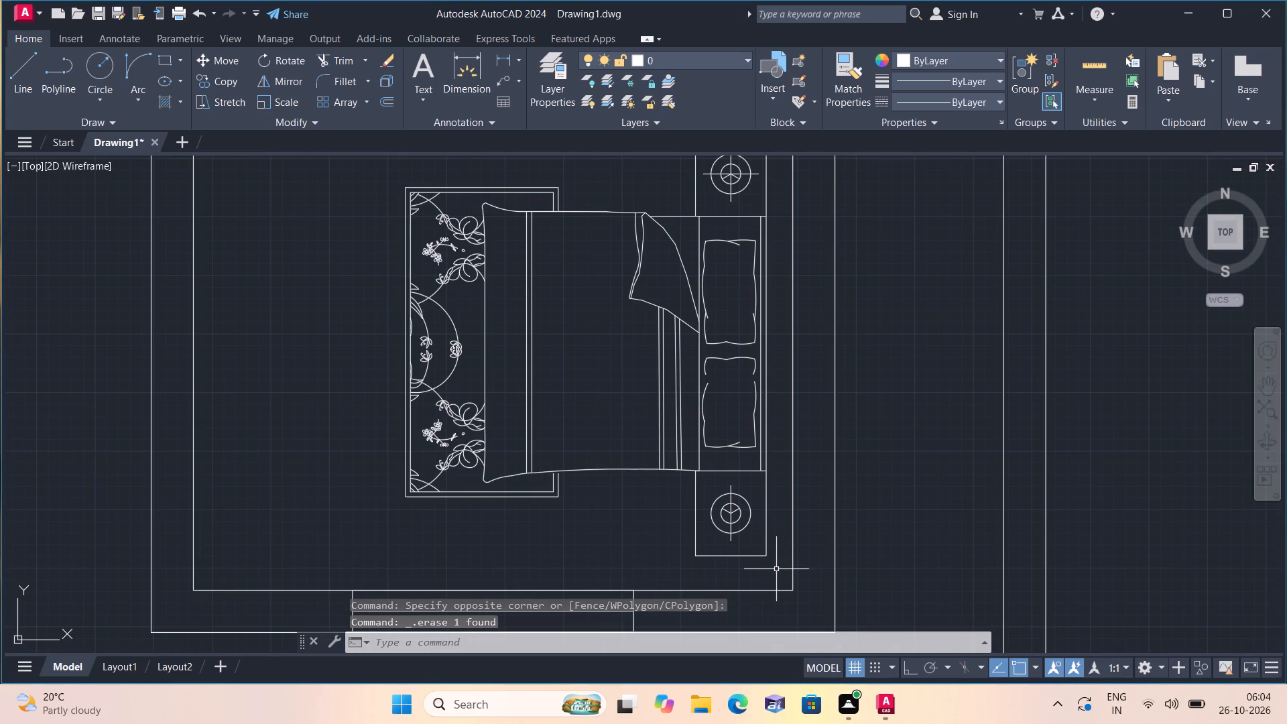
left_click(772, 566)
middle_click_drag(438, 313, 501, 389)
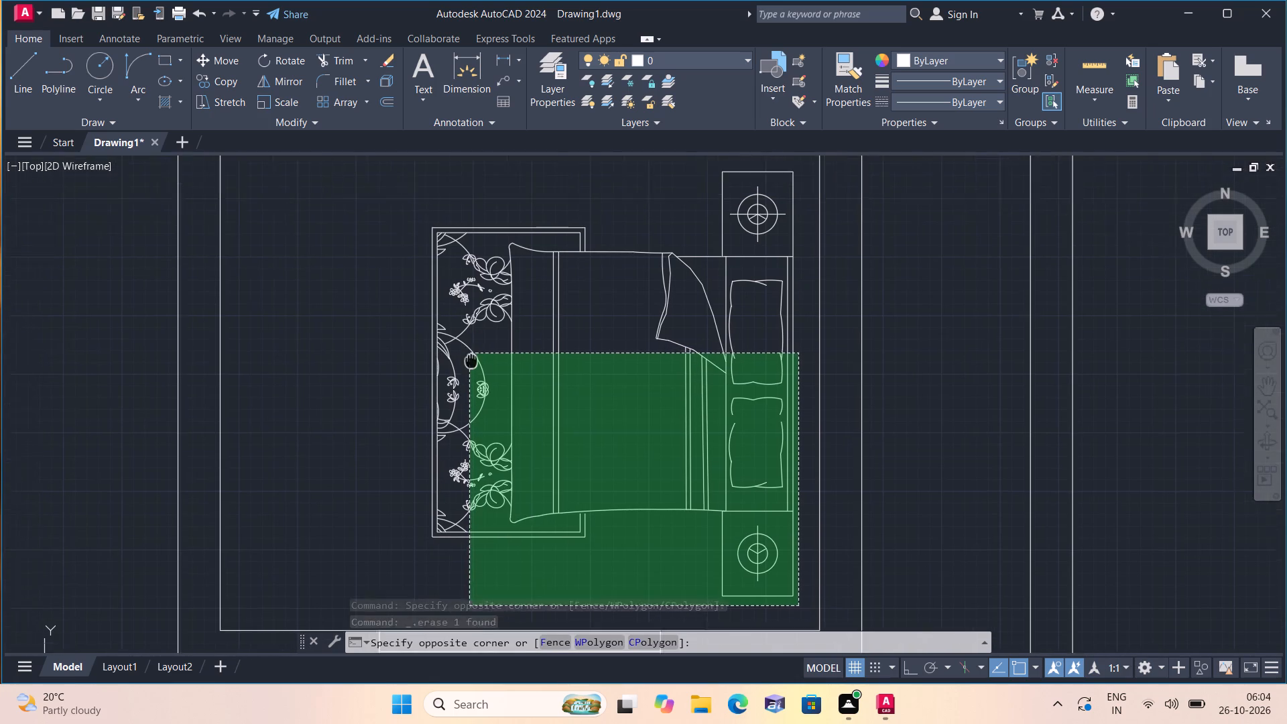
middle_click_drag(501, 389, 503, 391)
left_click(424, 196)
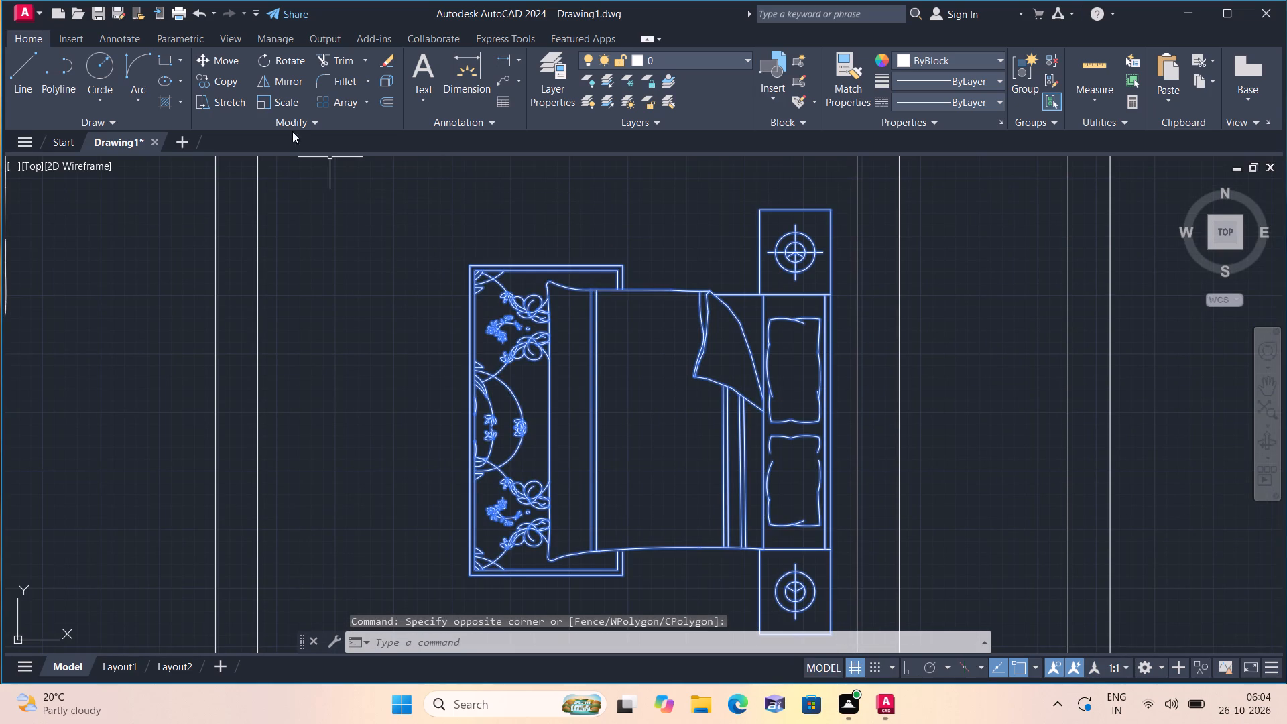
left_click(207, 78)
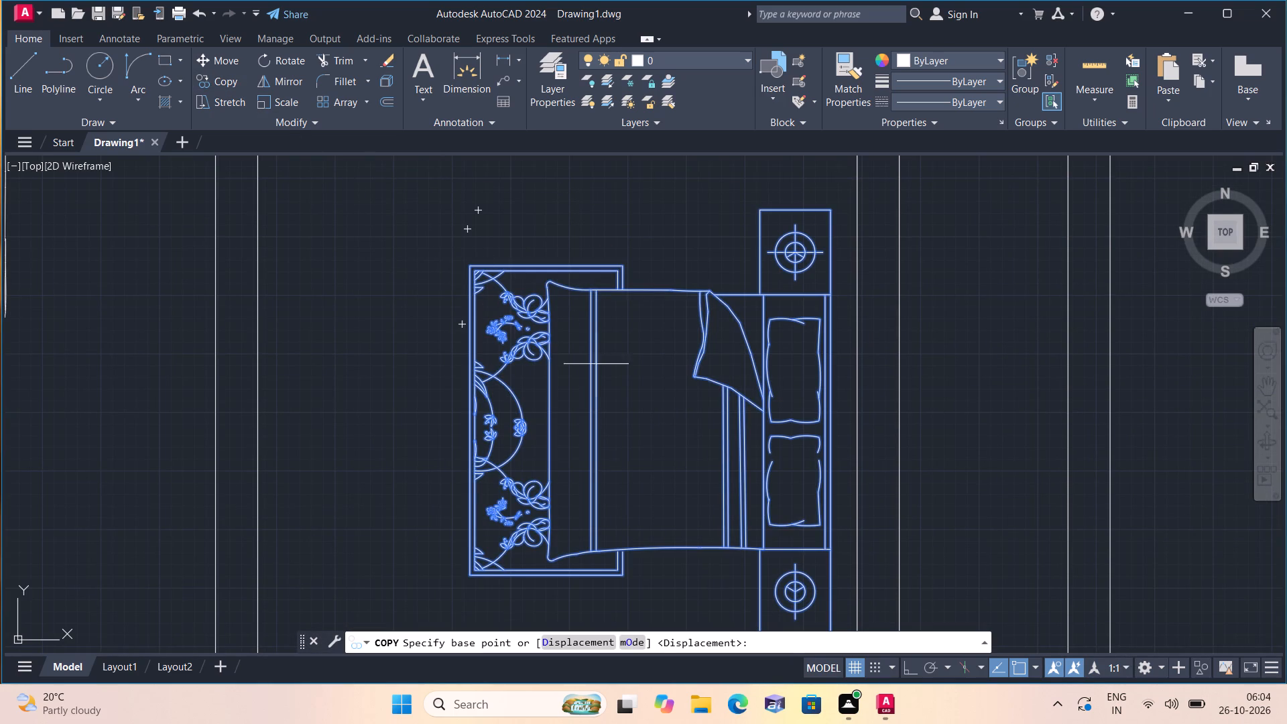
left_click(674, 403)
scroll(665, 336, "down", 4)
middle_click_drag(646, 351, 719, 581)
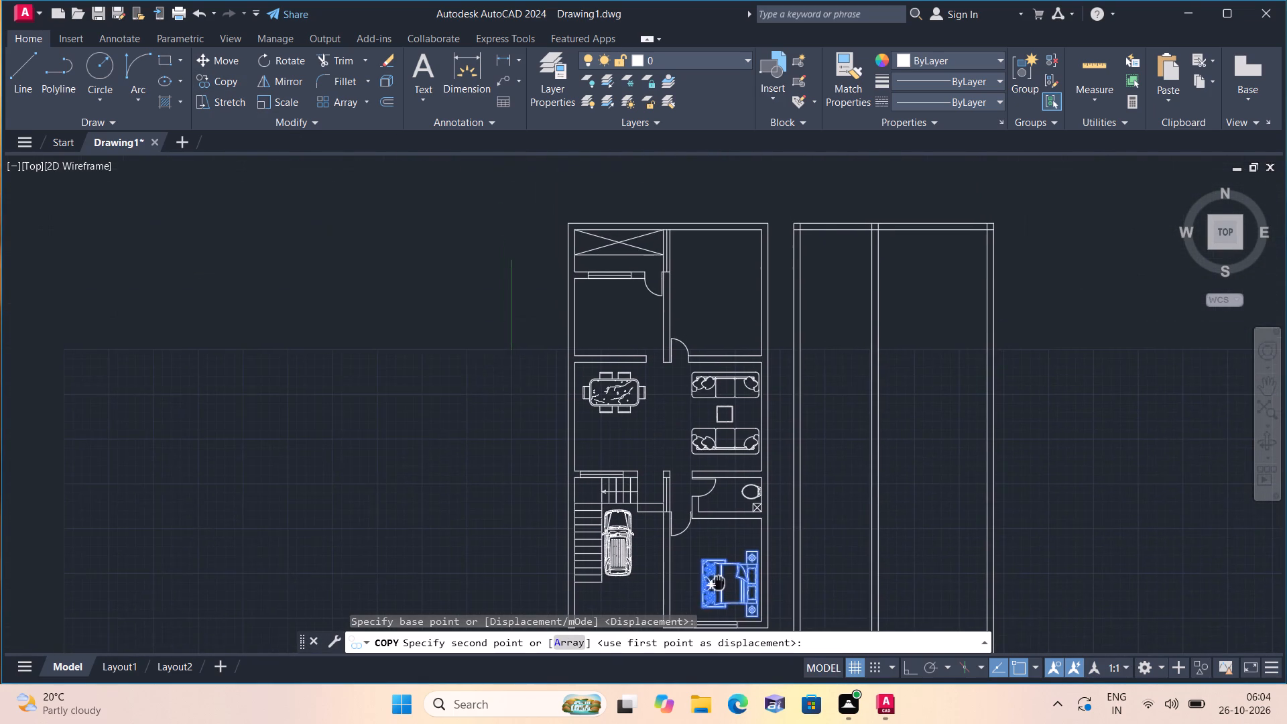
scroll(743, 253, "up", 2)
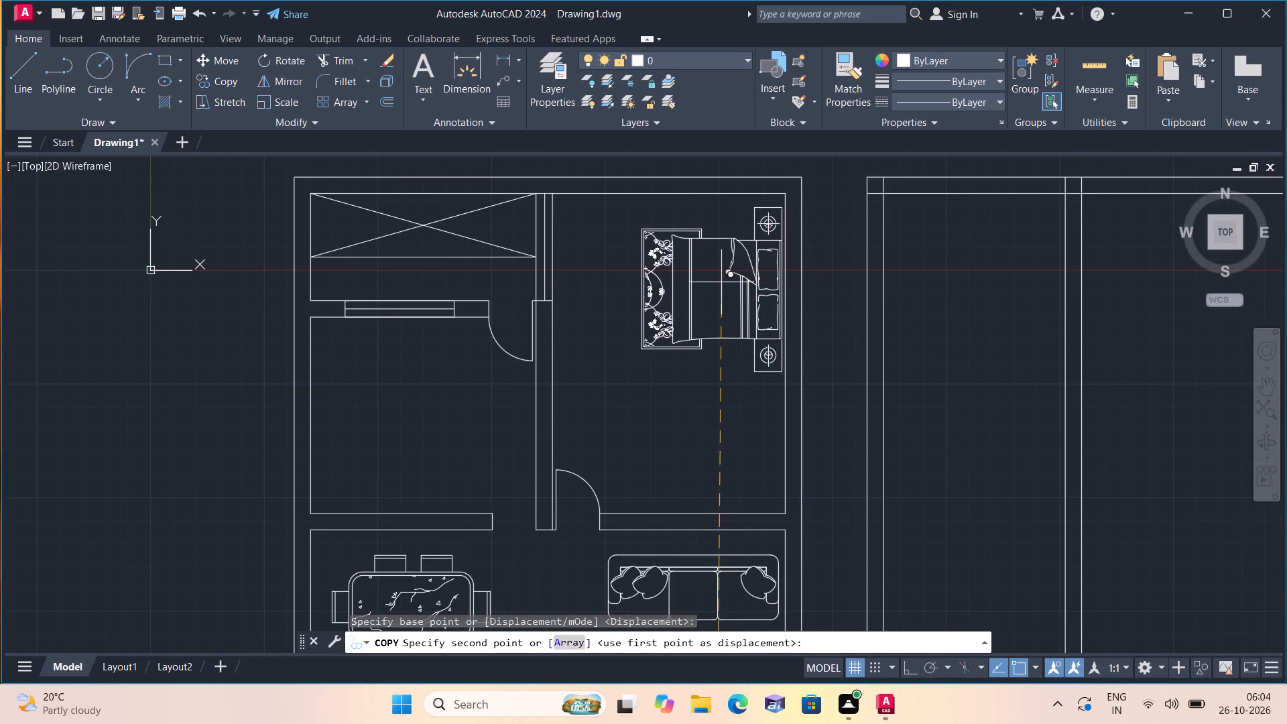
left_click(719, 280)
key("Escape")
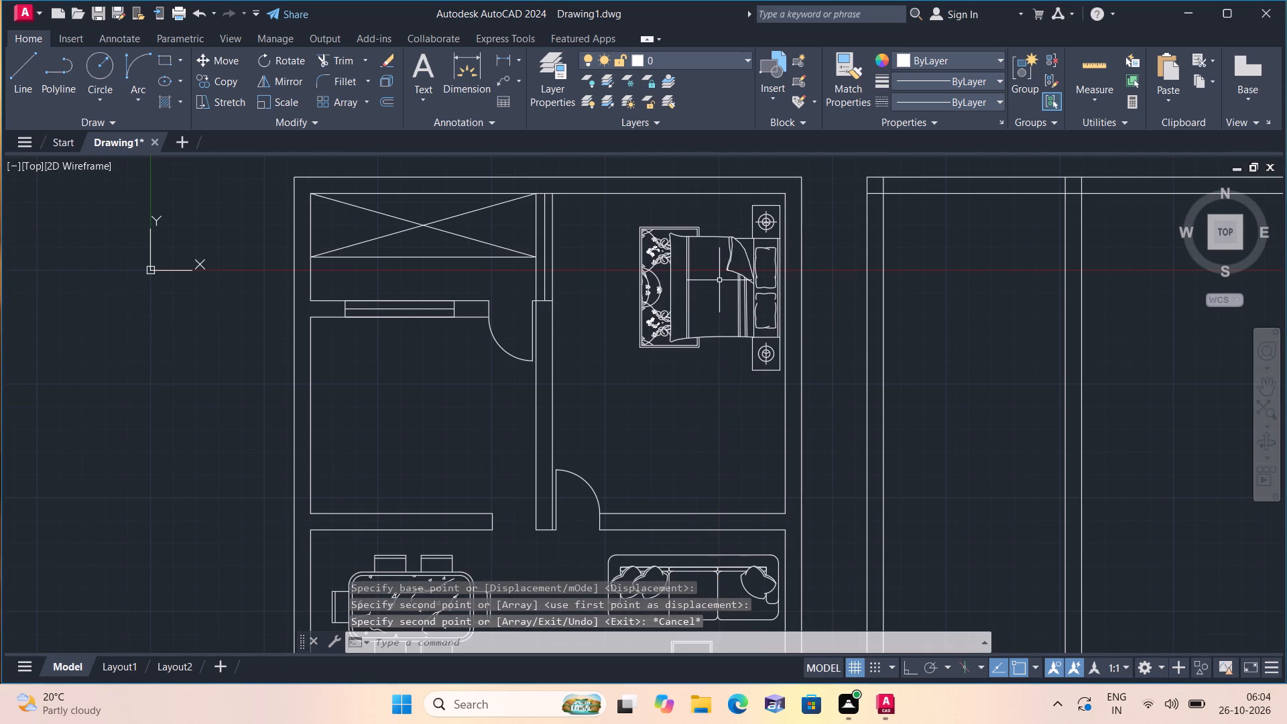
Move the copied bed with its rug and side tables further down within the upper-right bedroom, slightly away from the right wall.
scroll(719, 282, "down", 1)
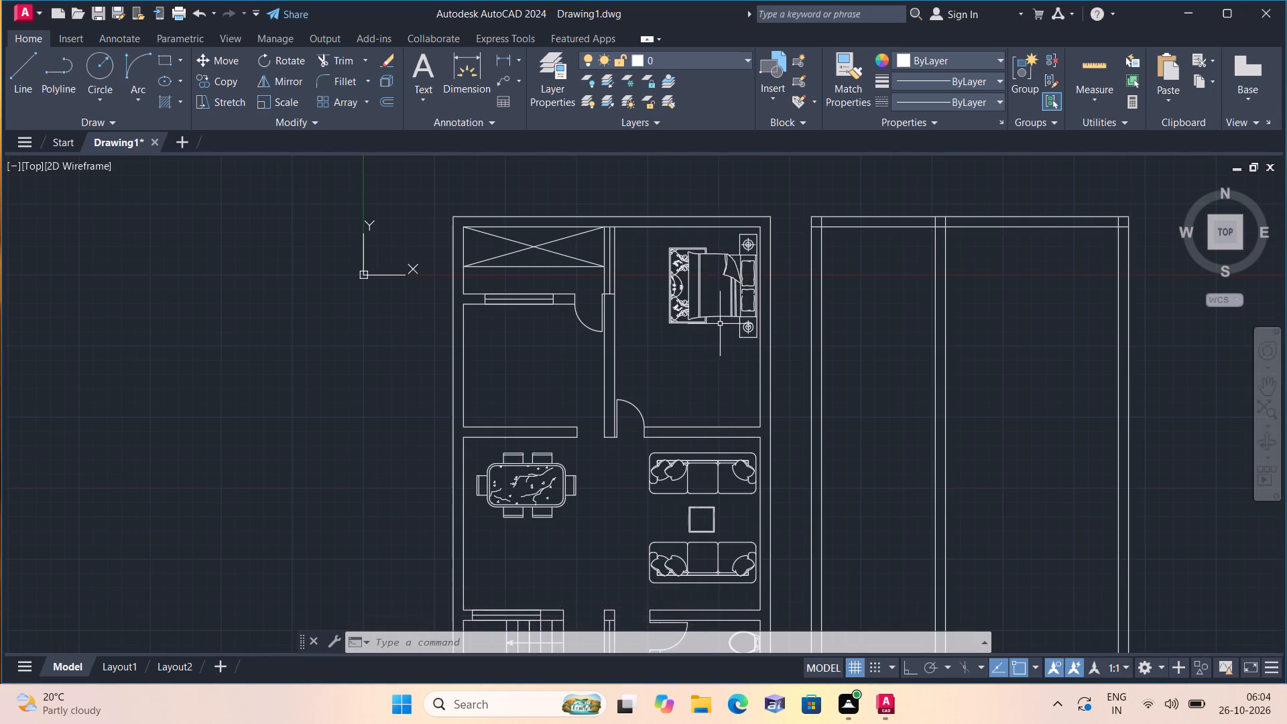
scroll(740, 308, "up", 2)
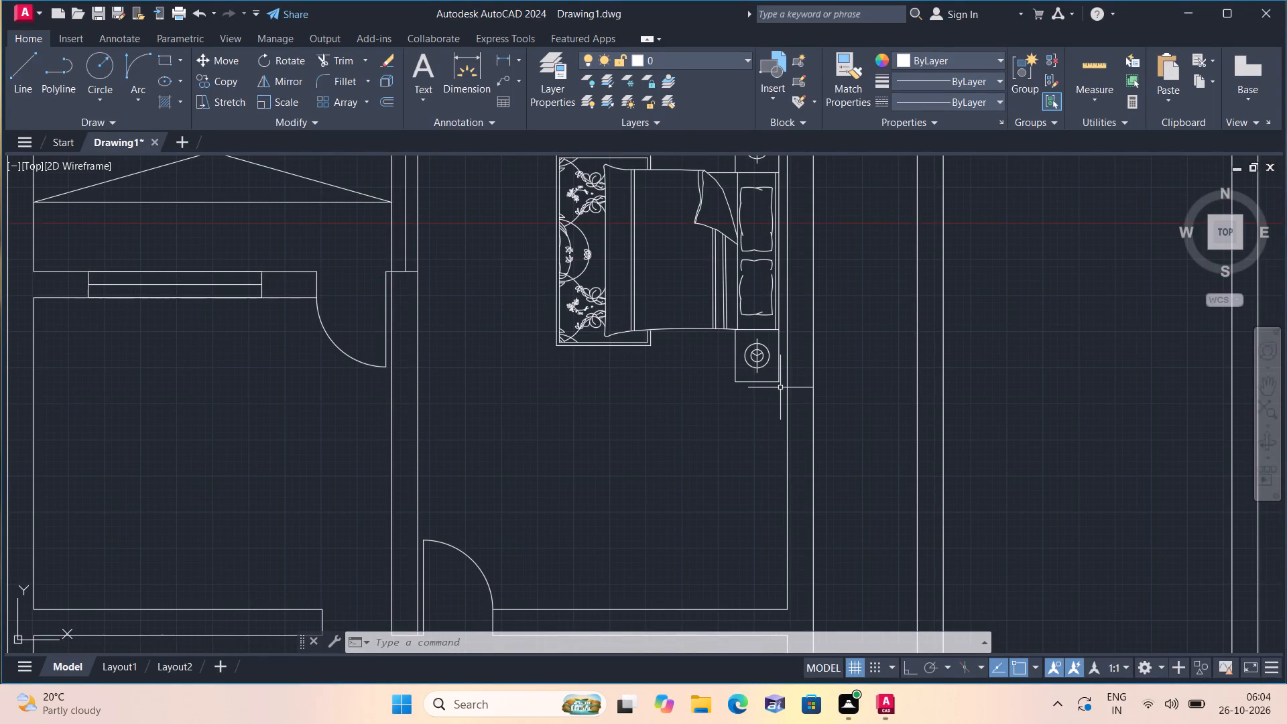
left_click(780, 388)
middle_click_drag(720, 347, 812, 528)
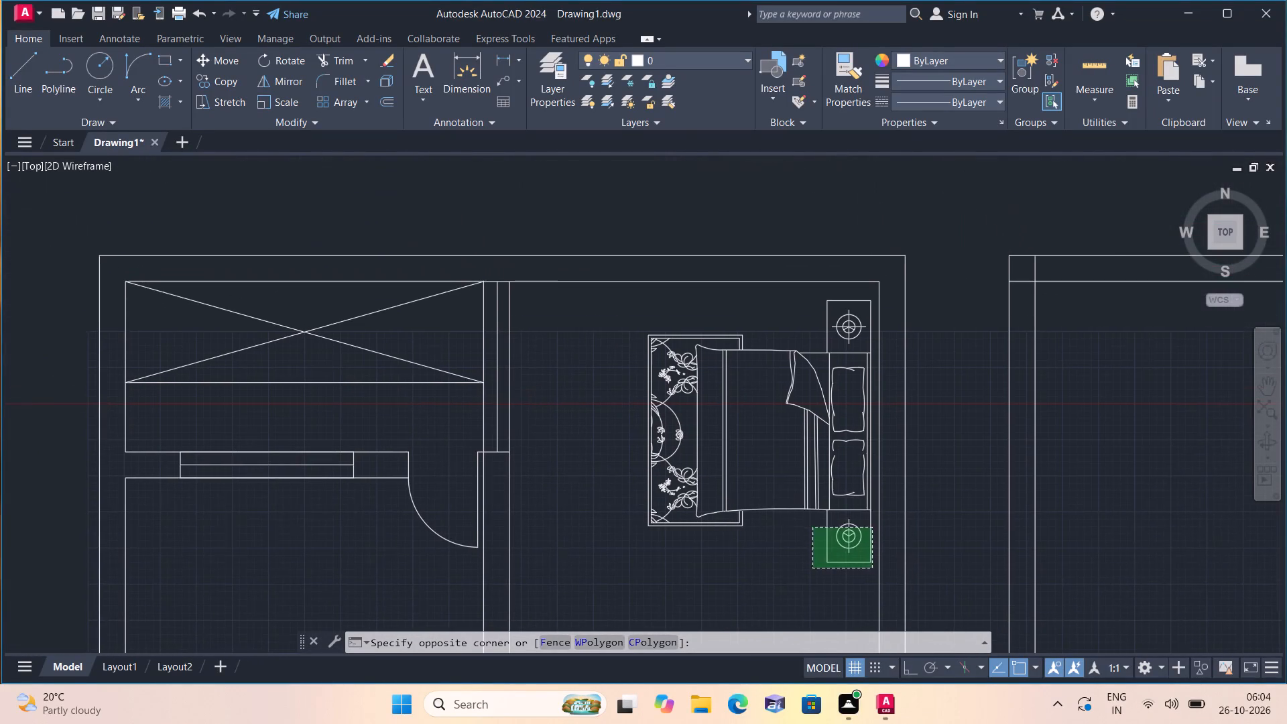
left_click(641, 298)
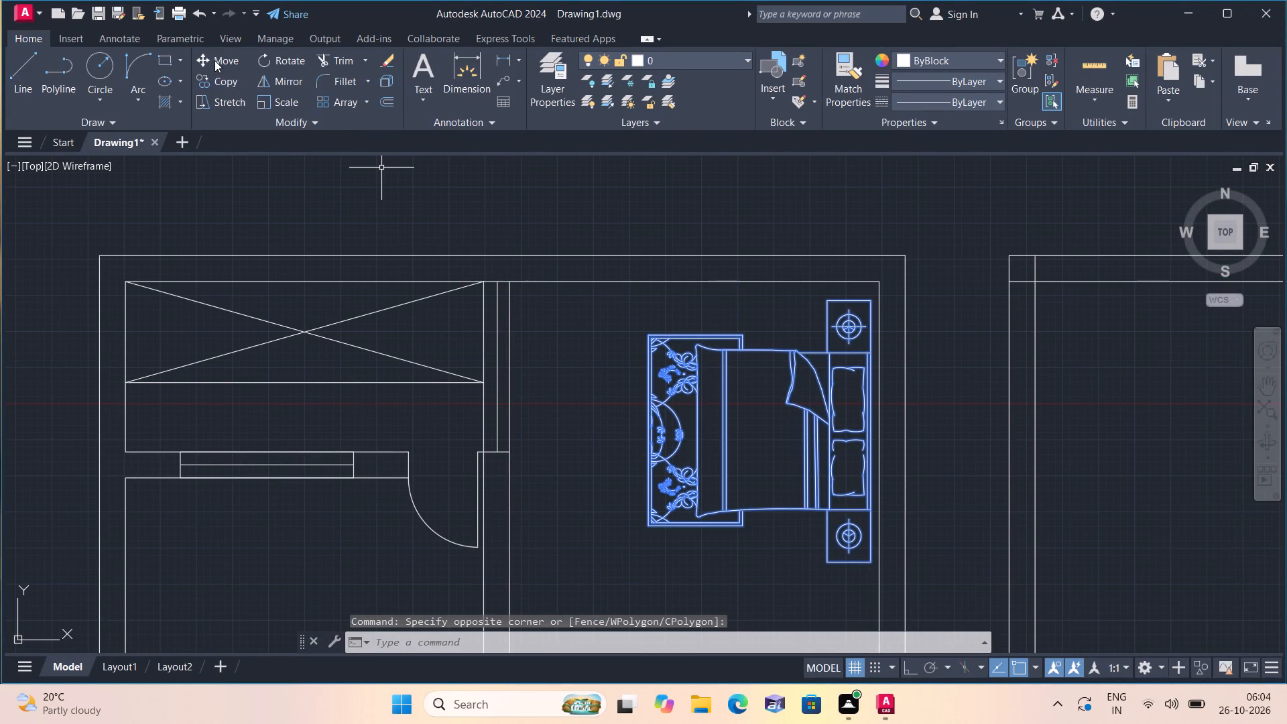
left_click(214, 58)
scroll(423, 219, "down", 2)
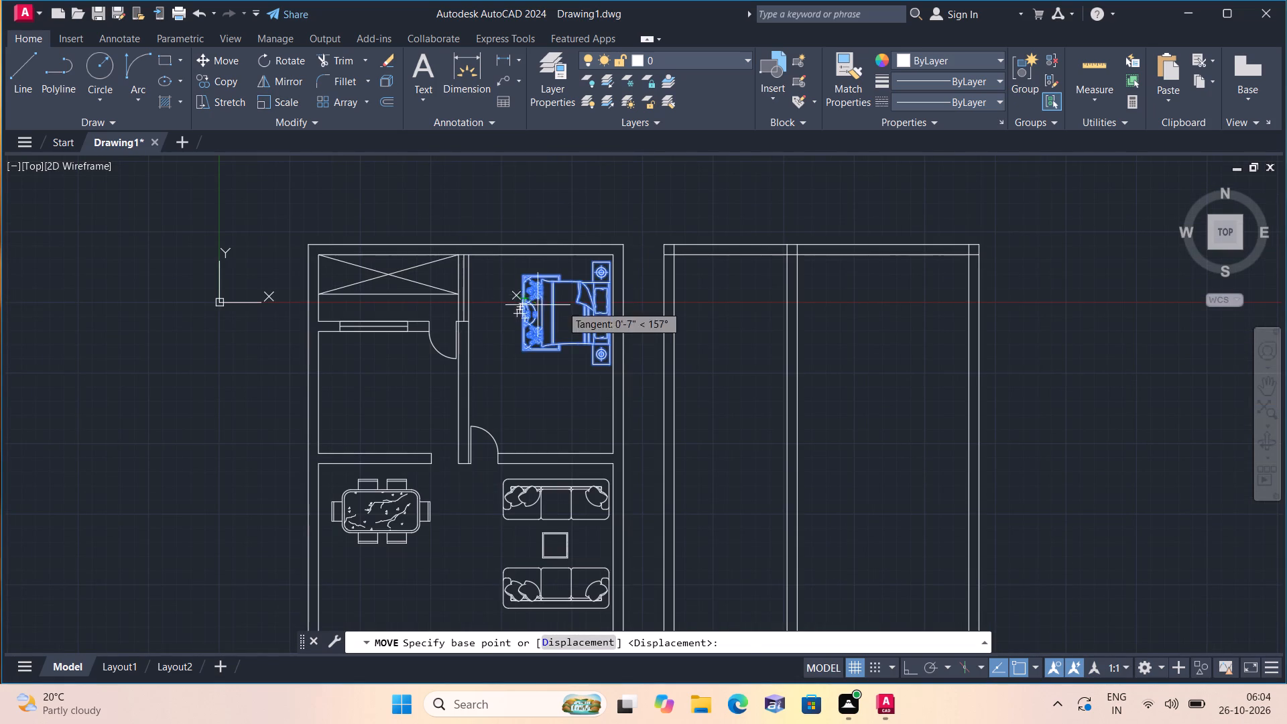
left_click(578, 305)
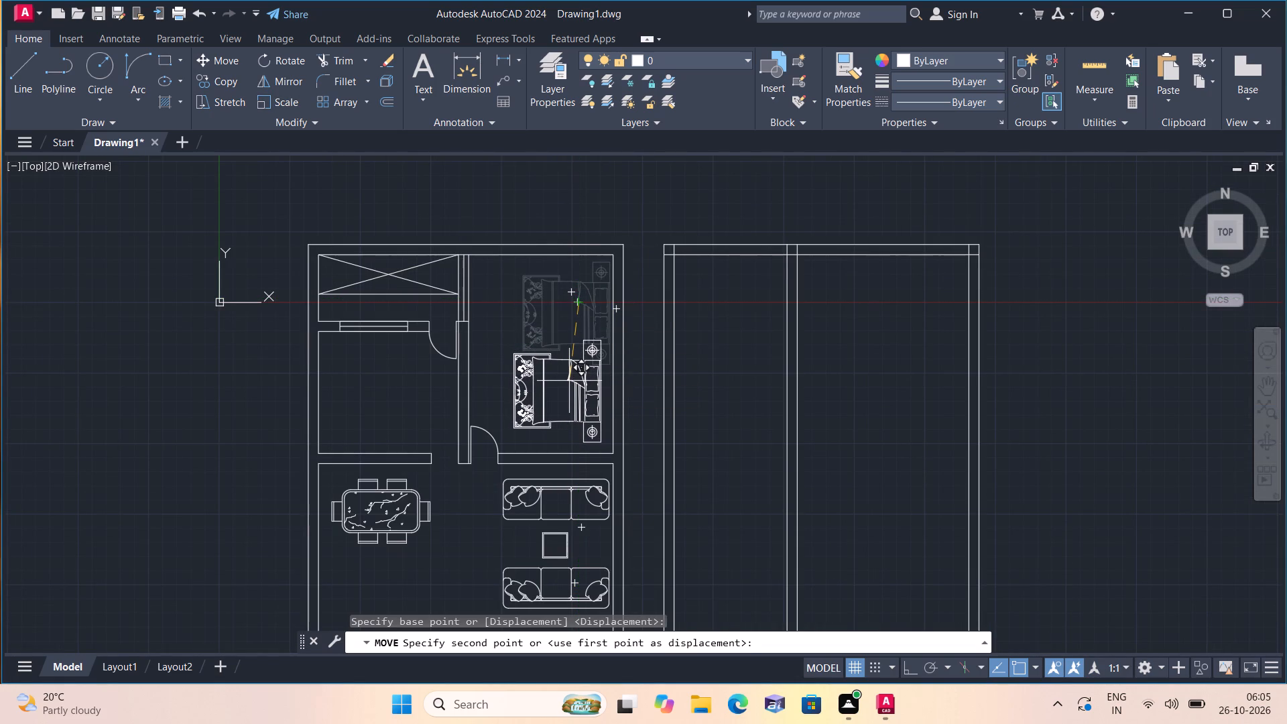
left_click(569, 381)
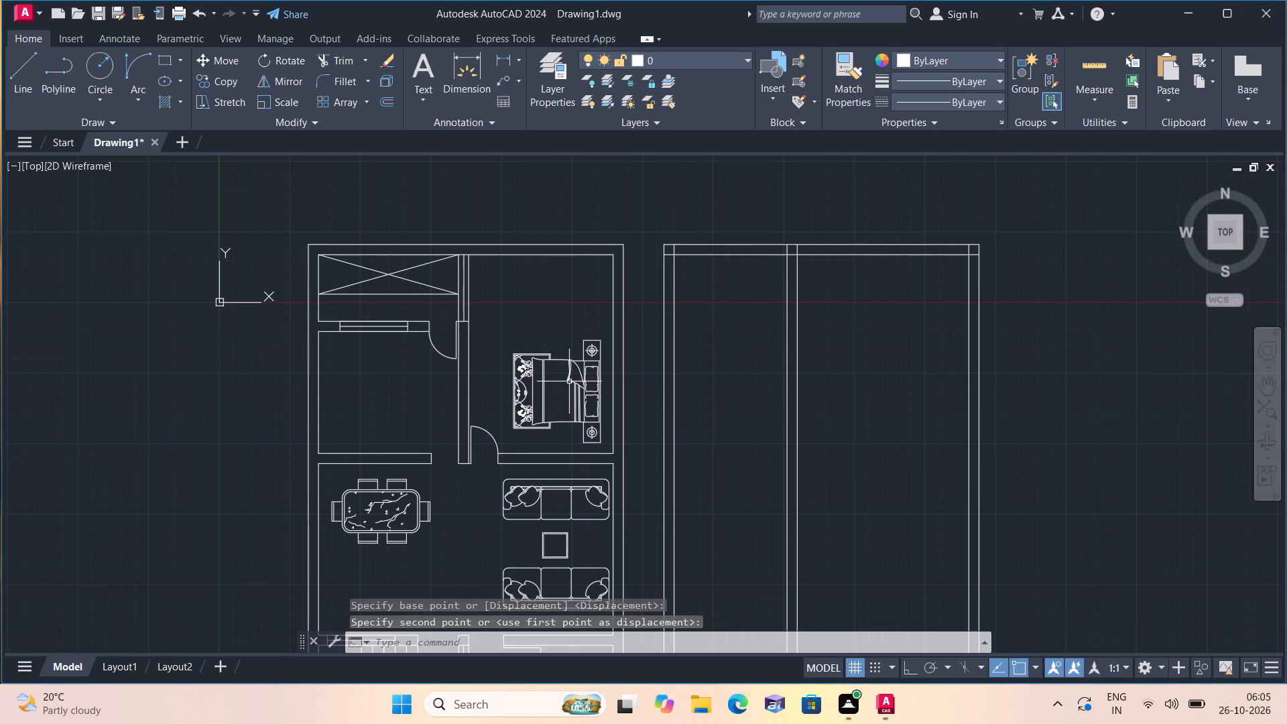
Scale the large wardrobe block above the plan down freehand from inside its lower half to roughly 1.5 percent of its size.
scroll(587, 369, "down", 1)
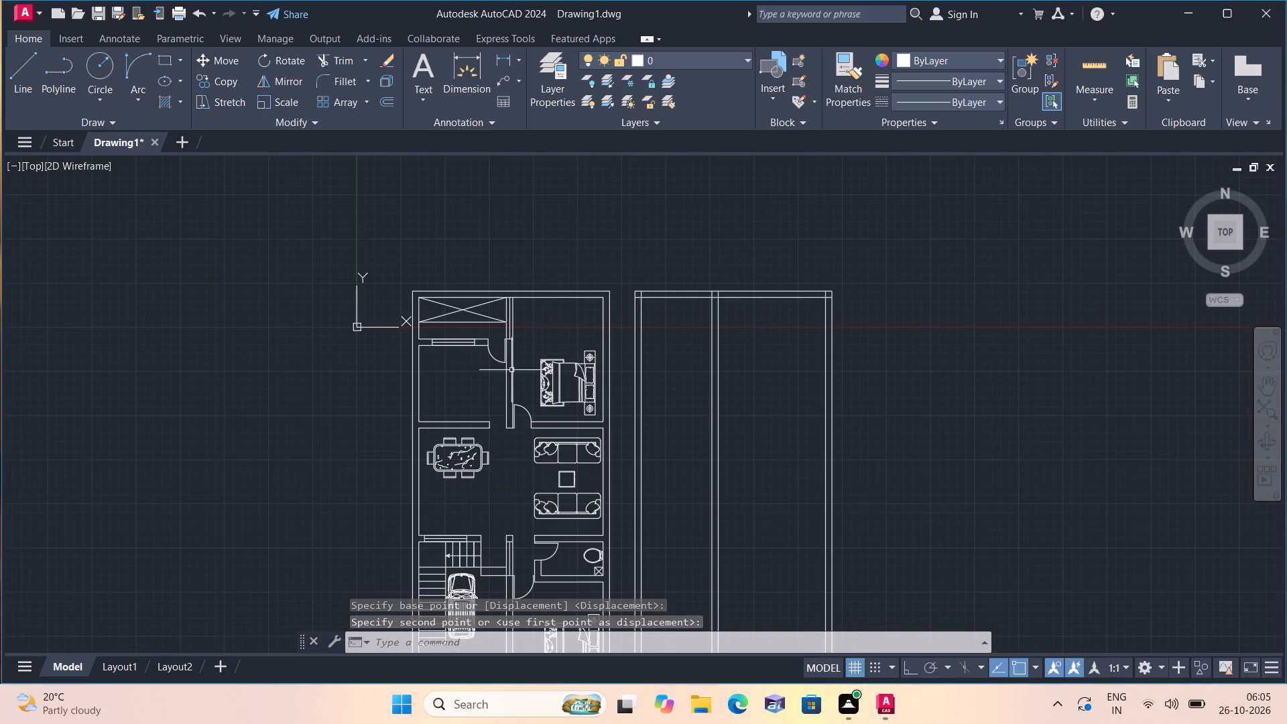
middle_click_drag(502, 366, 614, 312)
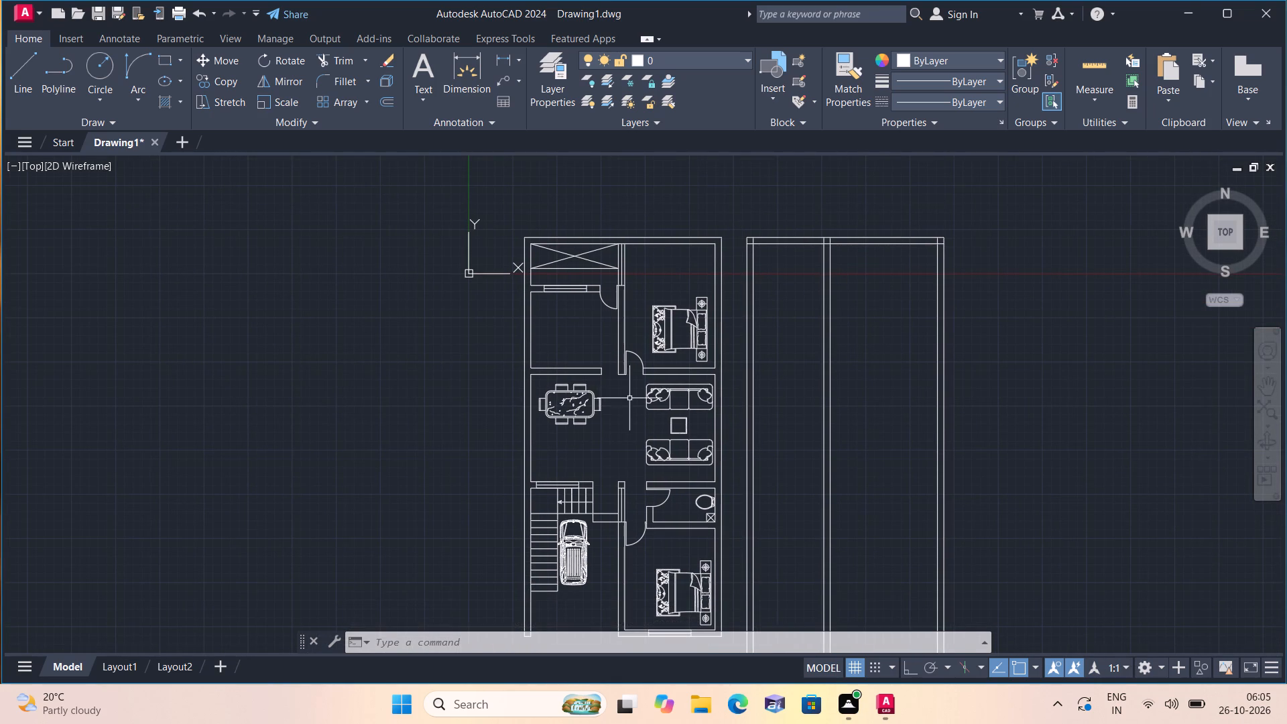
scroll(633, 402, "down", 1)
middle_click_drag(633, 402, 637, 289)
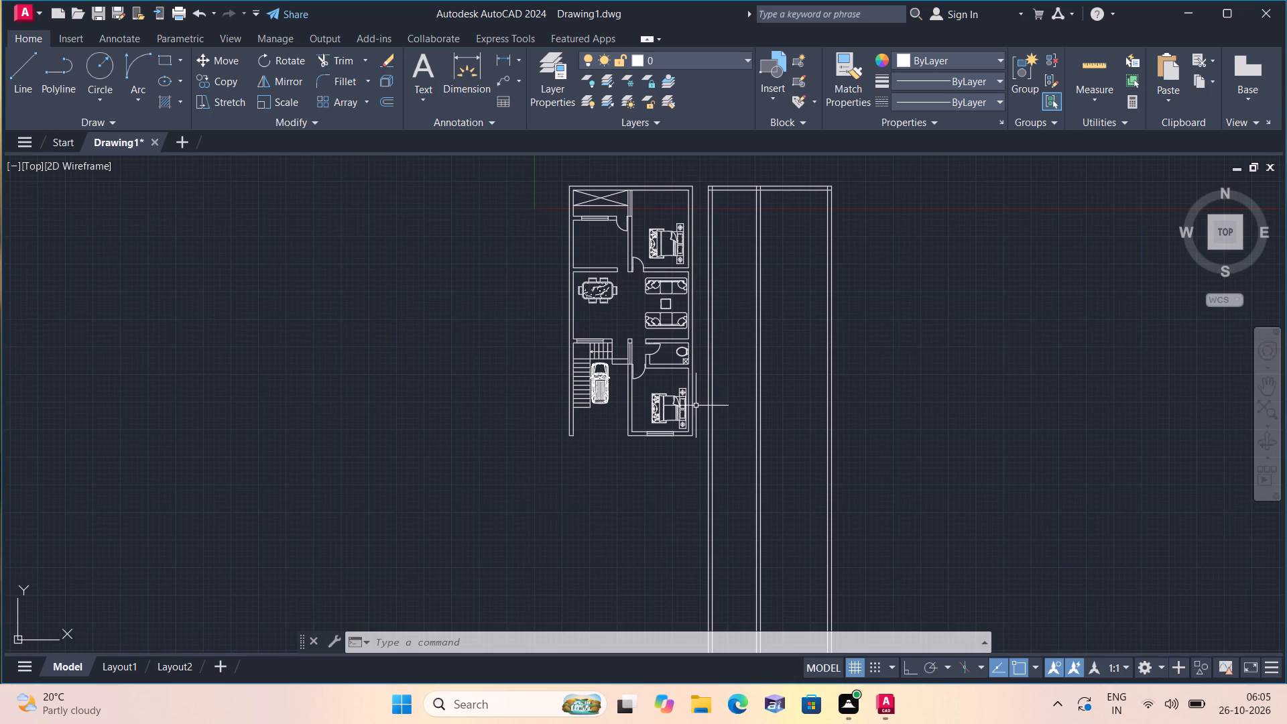
scroll(696, 408, "down", 3)
middle_click_drag(713, 396, 724, 470)
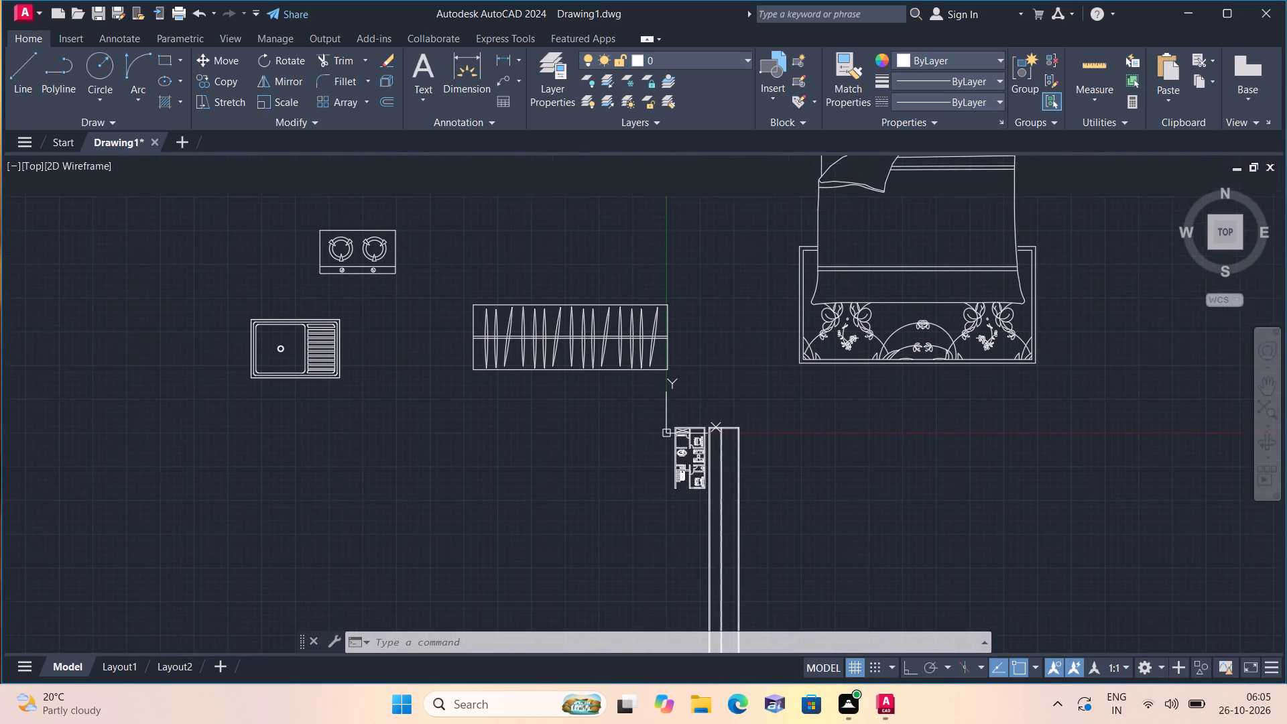
scroll(680, 366, "up", 1)
left_click(680, 375)
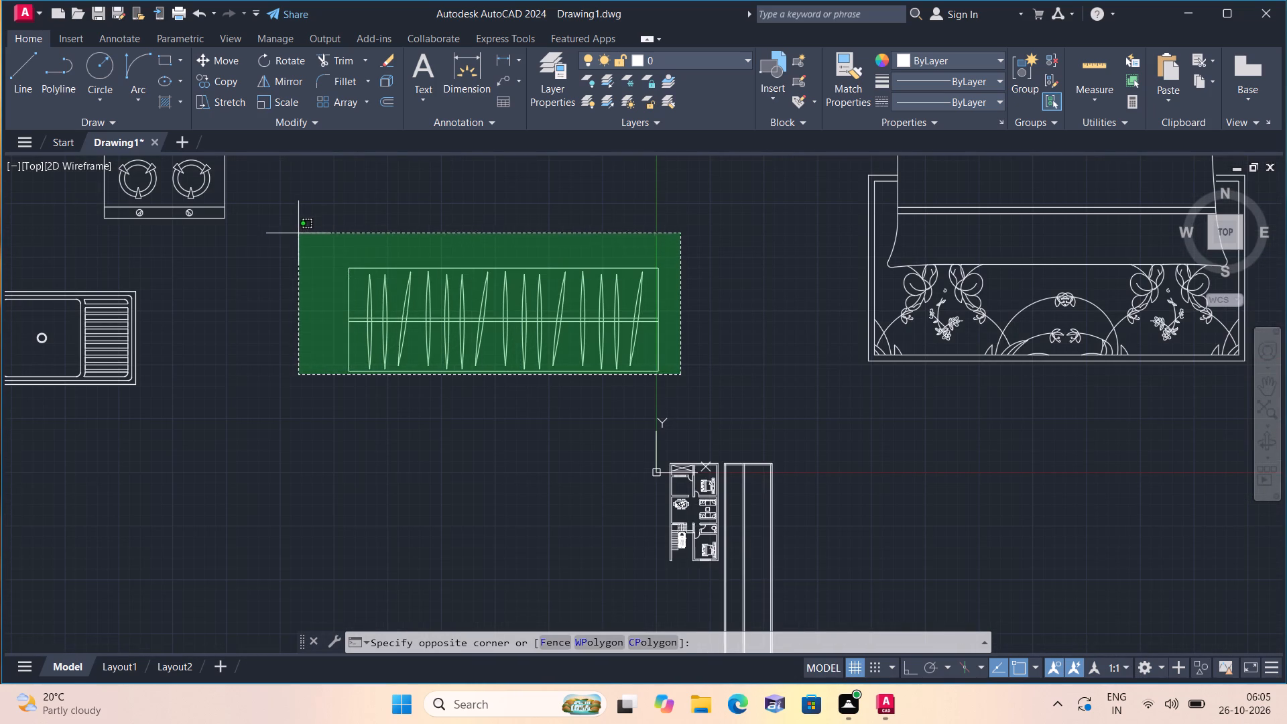
left_click(290, 229)
left_click(280, 96)
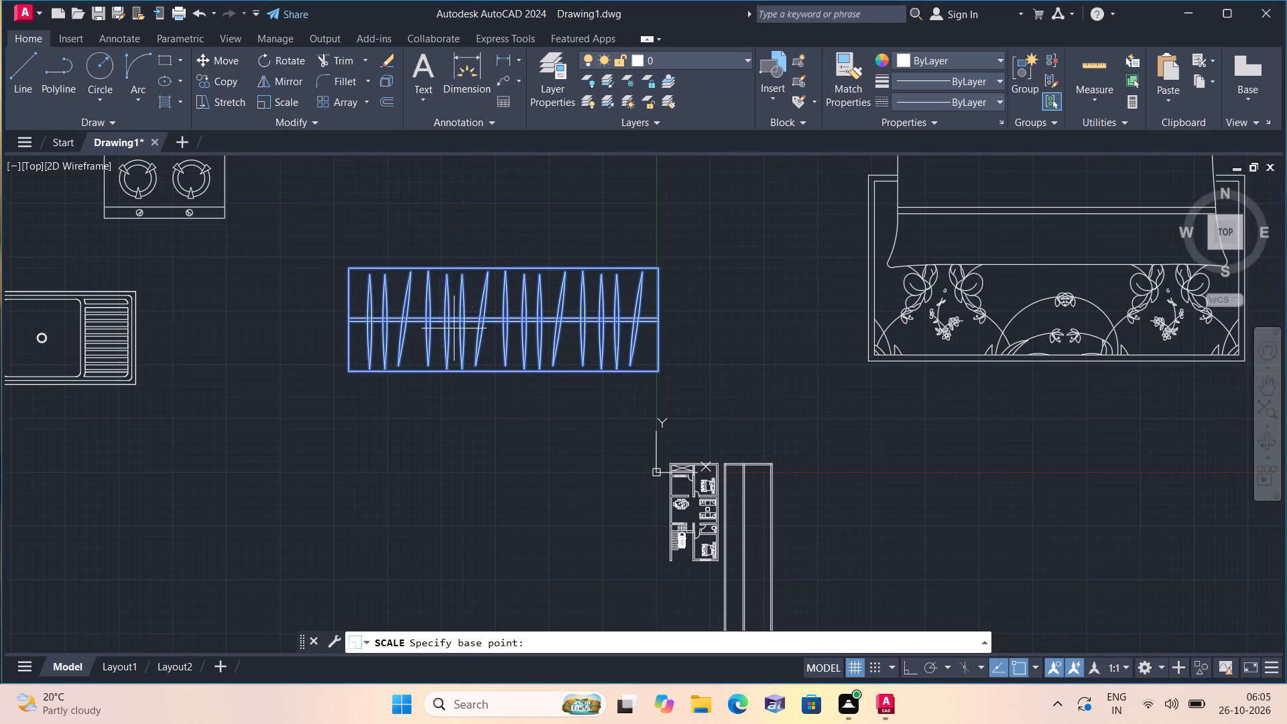
scroll(473, 356, "up", 2)
left_click(515, 357)
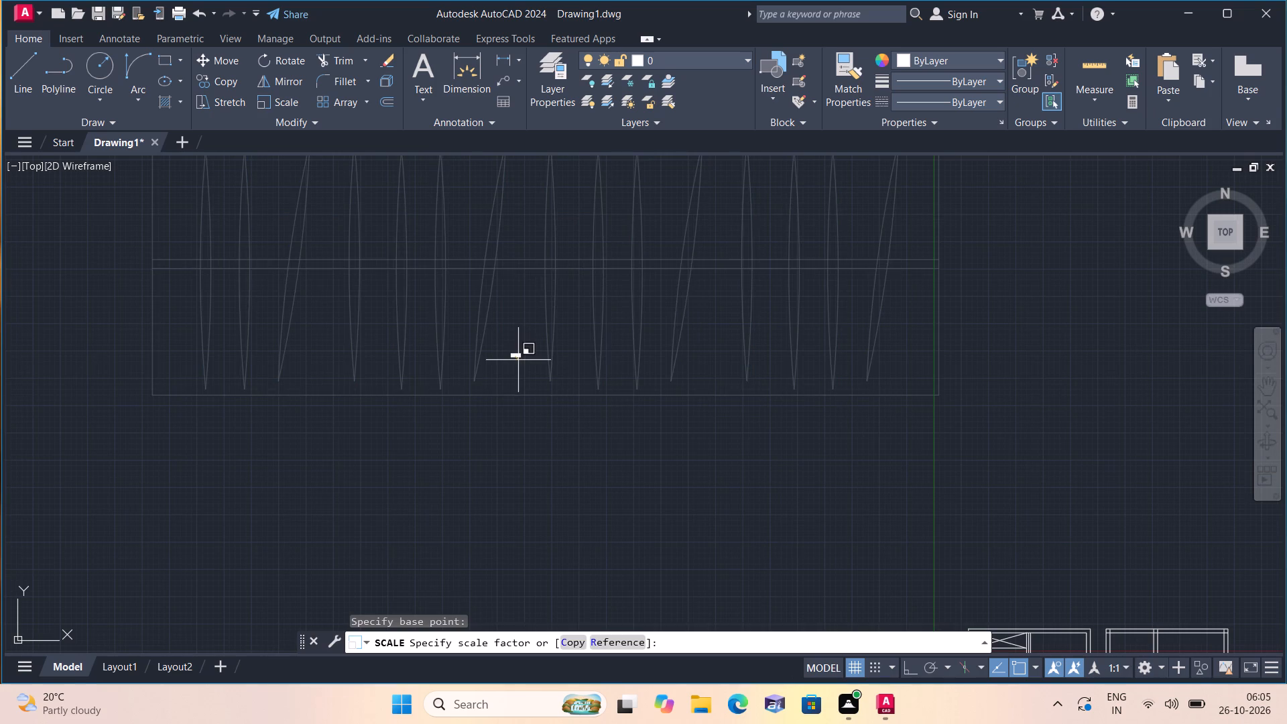
left_click(518, 360)
Move the scaled-down wardrobe block into the upper-right bedroom of the plan, in the free space above the bed.
left_click(554, 373)
left_click(430, 310)
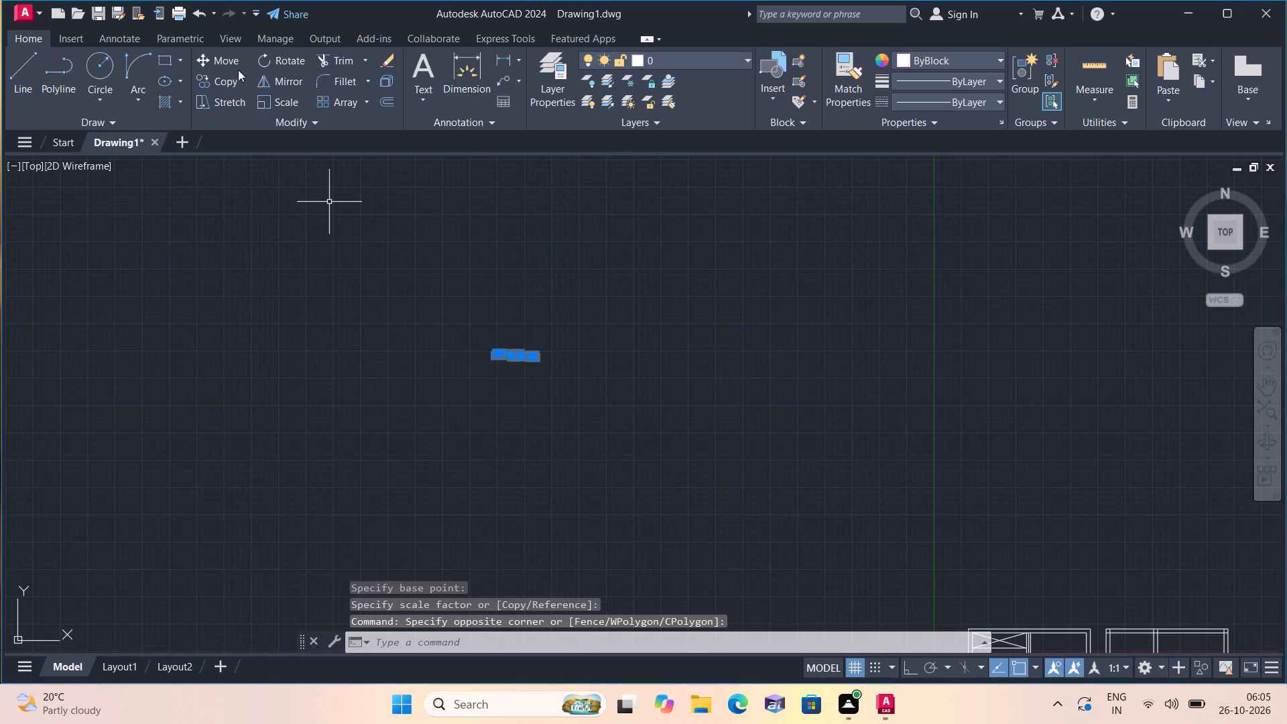
left_click(224, 52)
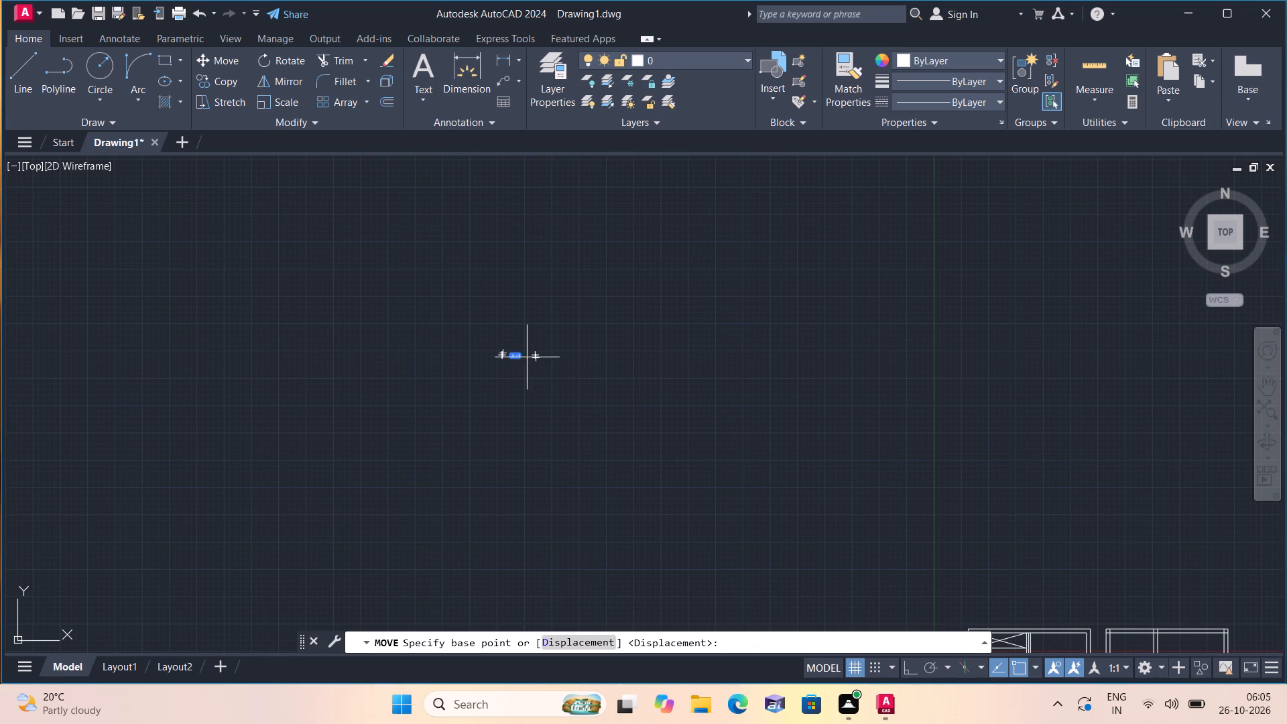
left_click(526, 357)
scroll(528, 358, "down", 2)
scroll(756, 493, "up", 2)
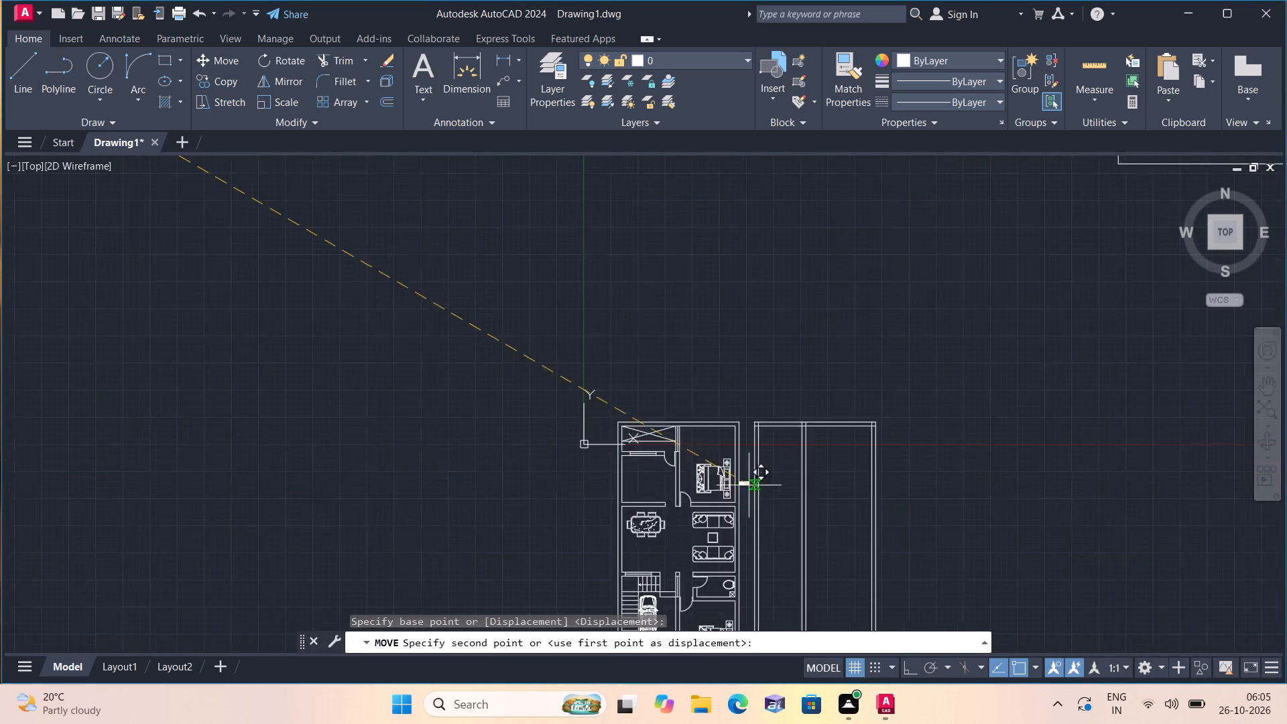
scroll(735, 469, "up", 2)
scroll(697, 404, "up", 2)
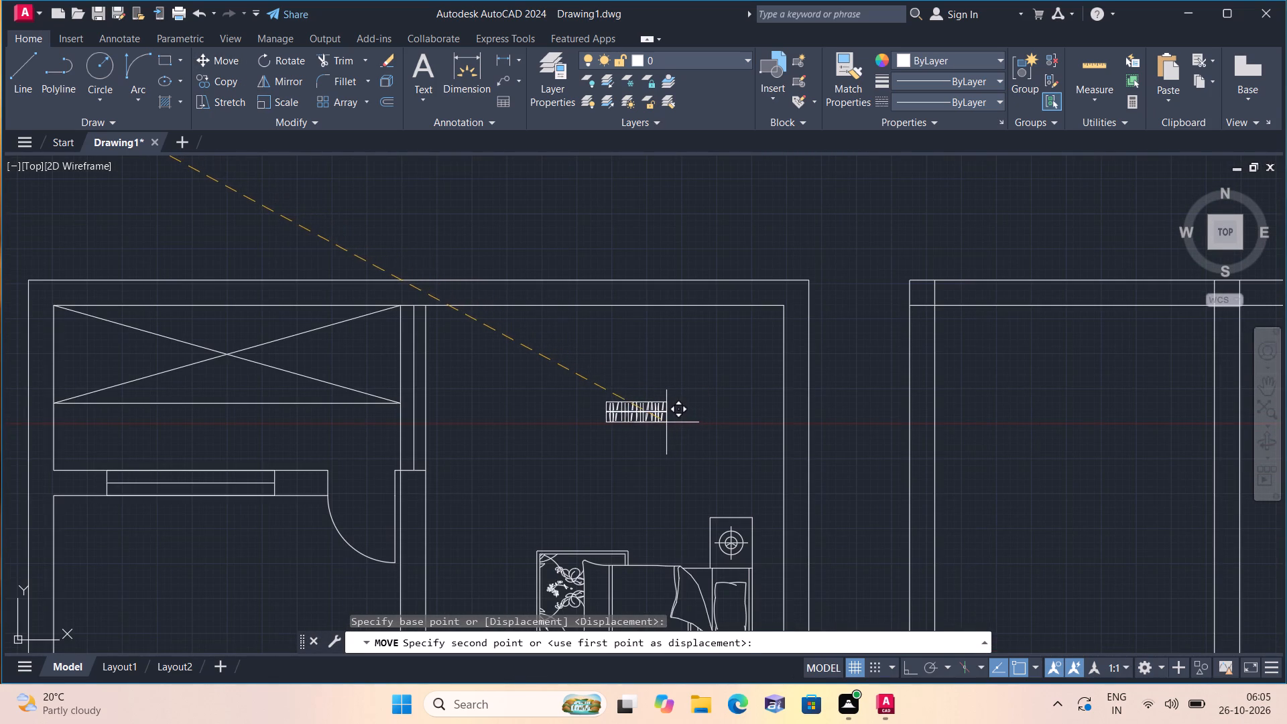
left_click(666, 422)
Scale the wardrobe in the upper-right bedroom up freehand until it spans a little over half of the room's width.
scroll(666, 422, "up", 2)
left_click(668, 415)
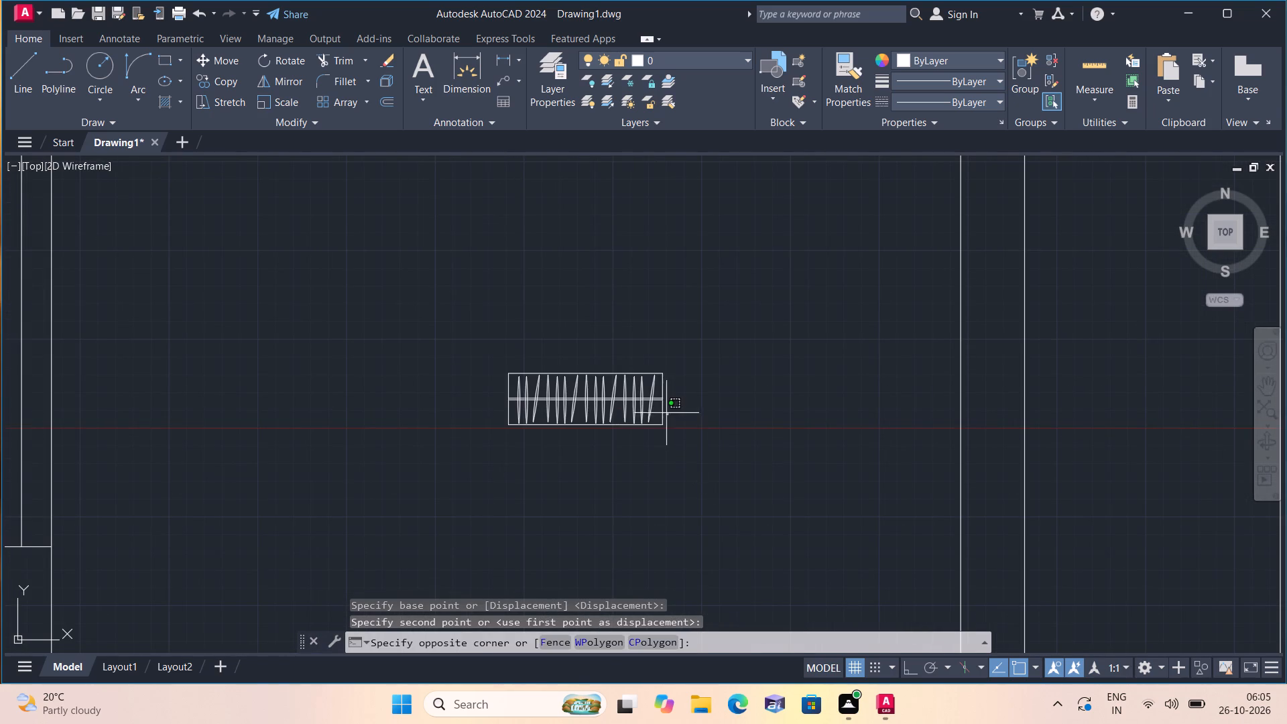
left_click(450, 314)
left_click_drag(646, 459, 643, 452)
left_click(408, 308)
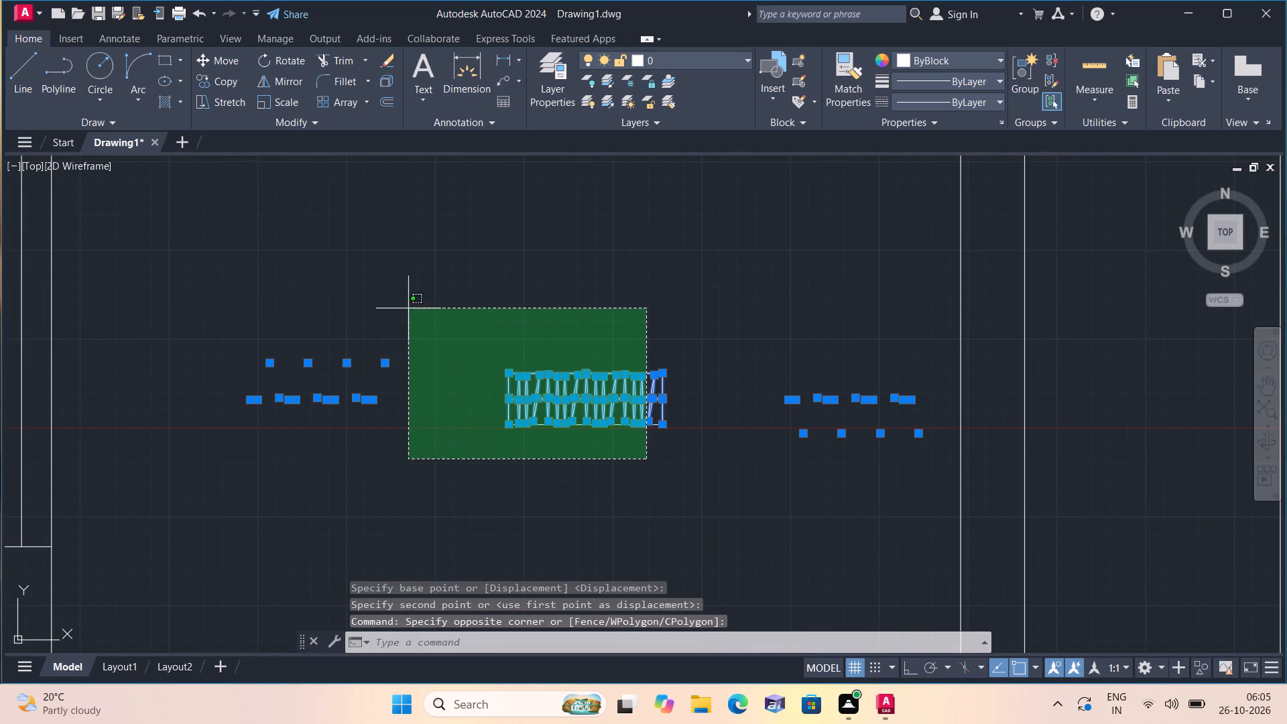
left_click(282, 99)
scroll(337, 150, "down", 1)
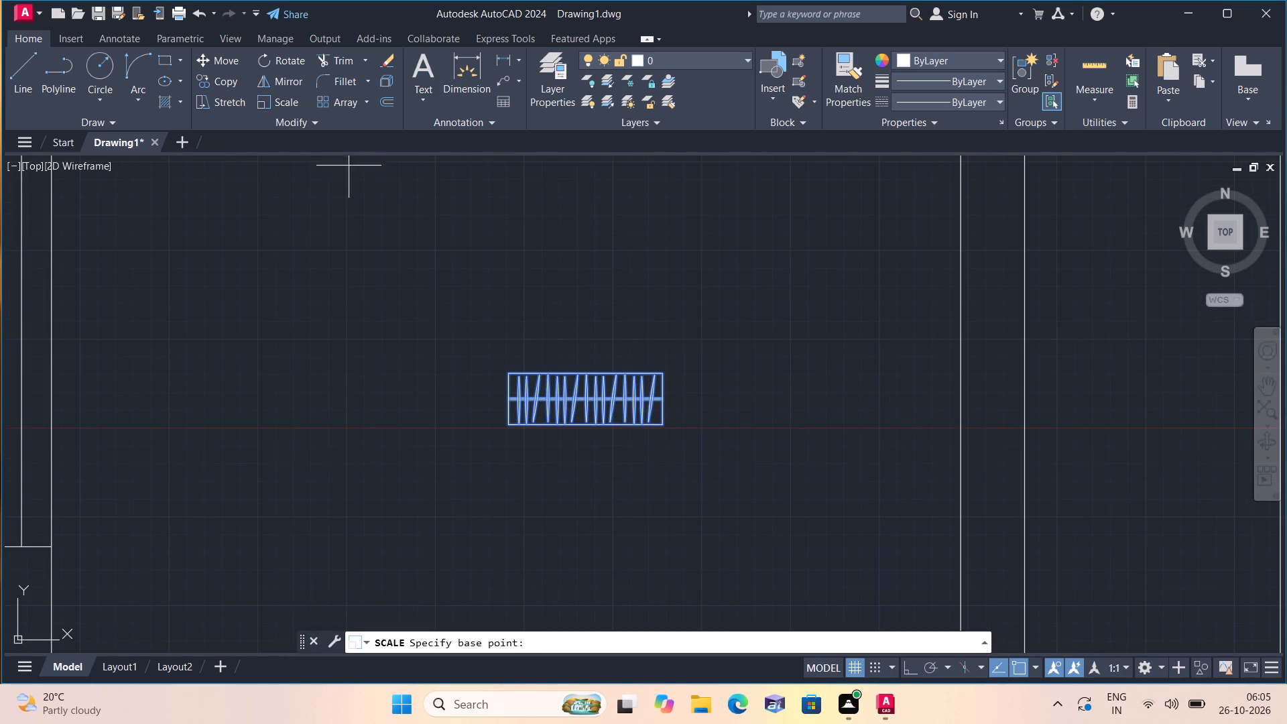
left_click(564, 384)
scroll(573, 384, "down", 1)
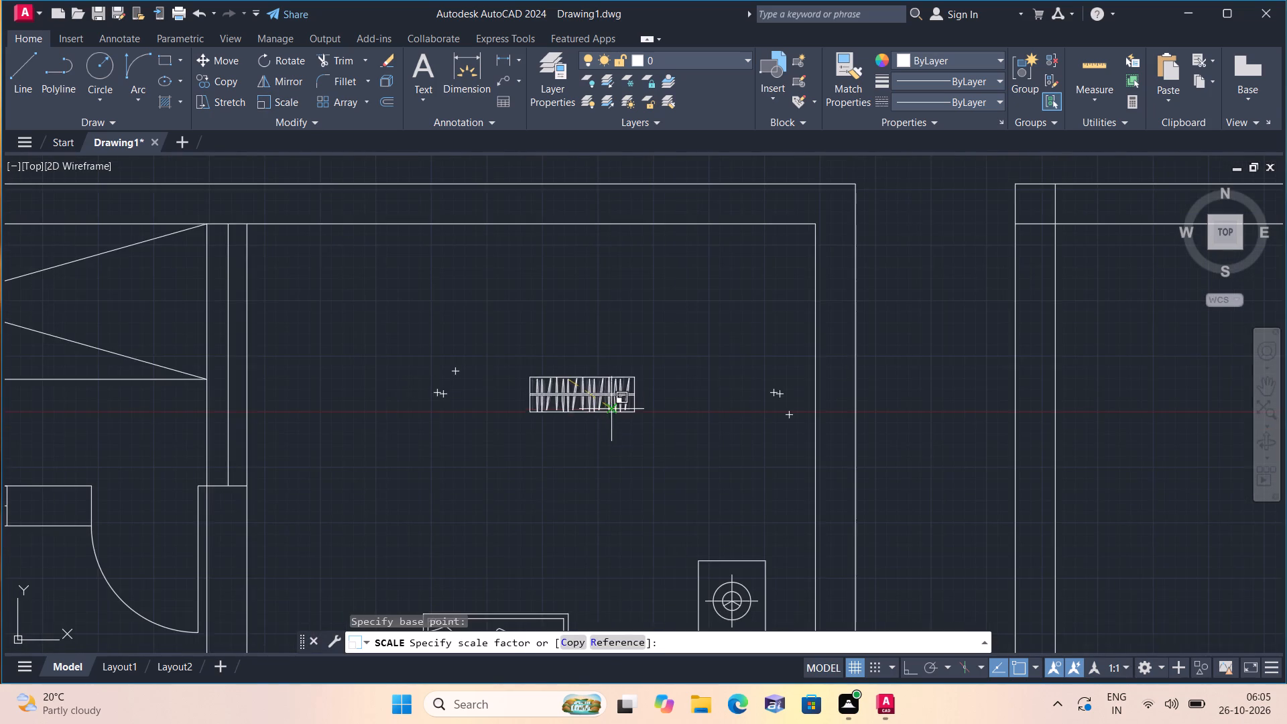
scroll(630, 419, "down", 1)
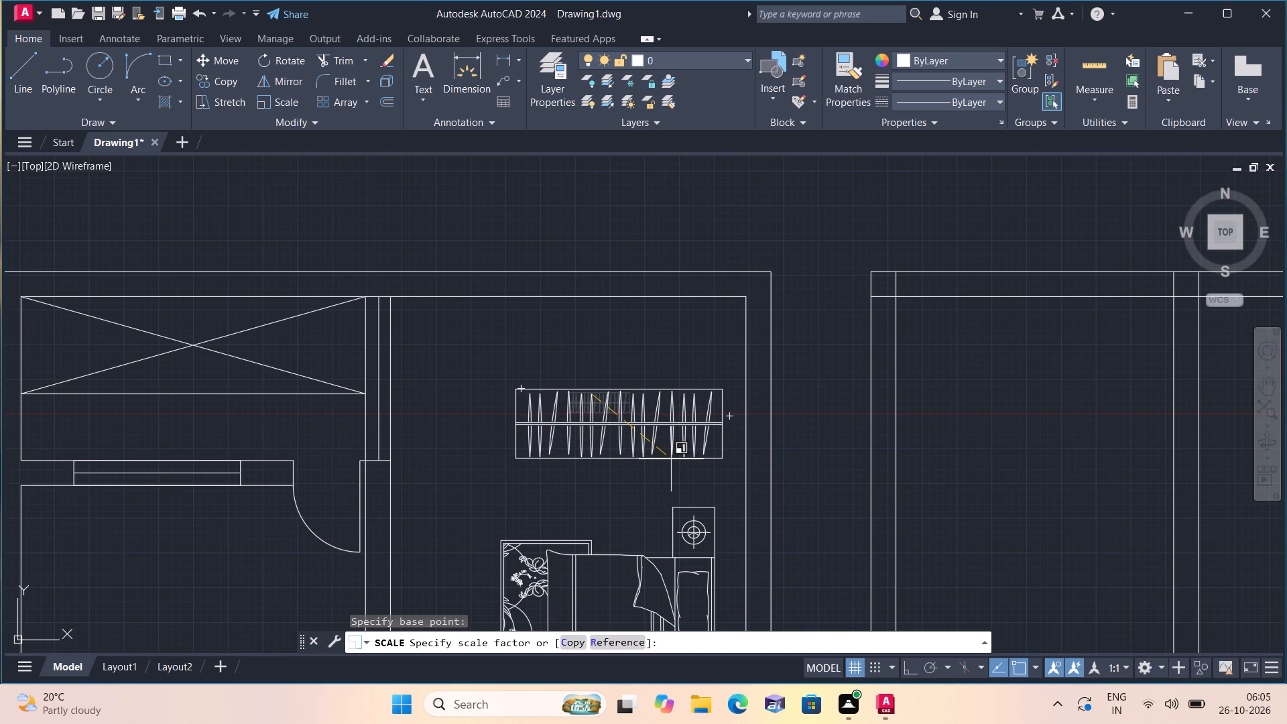
left_click(672, 461)
Move the wardrobe by its upper-right corner into the top-right inner corner of the upper-right bedroom.
scroll(716, 473, "up", 1)
left_click(747, 469)
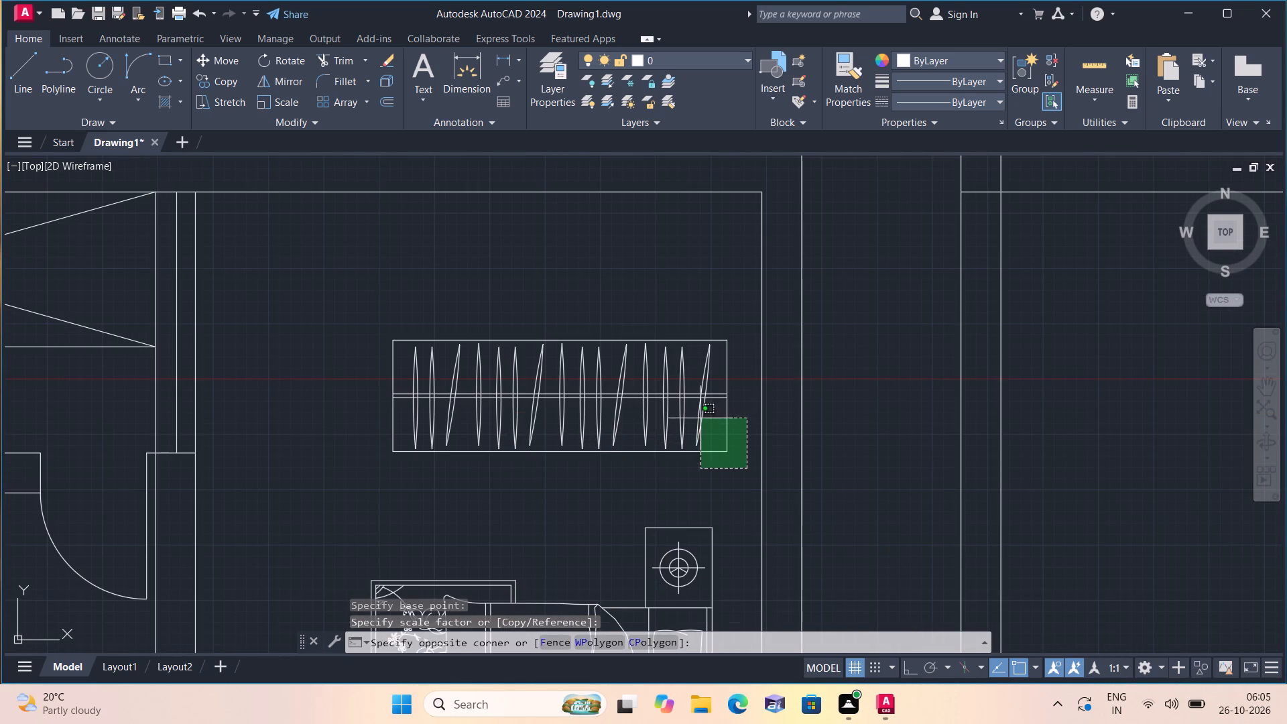
left_click(266, 260)
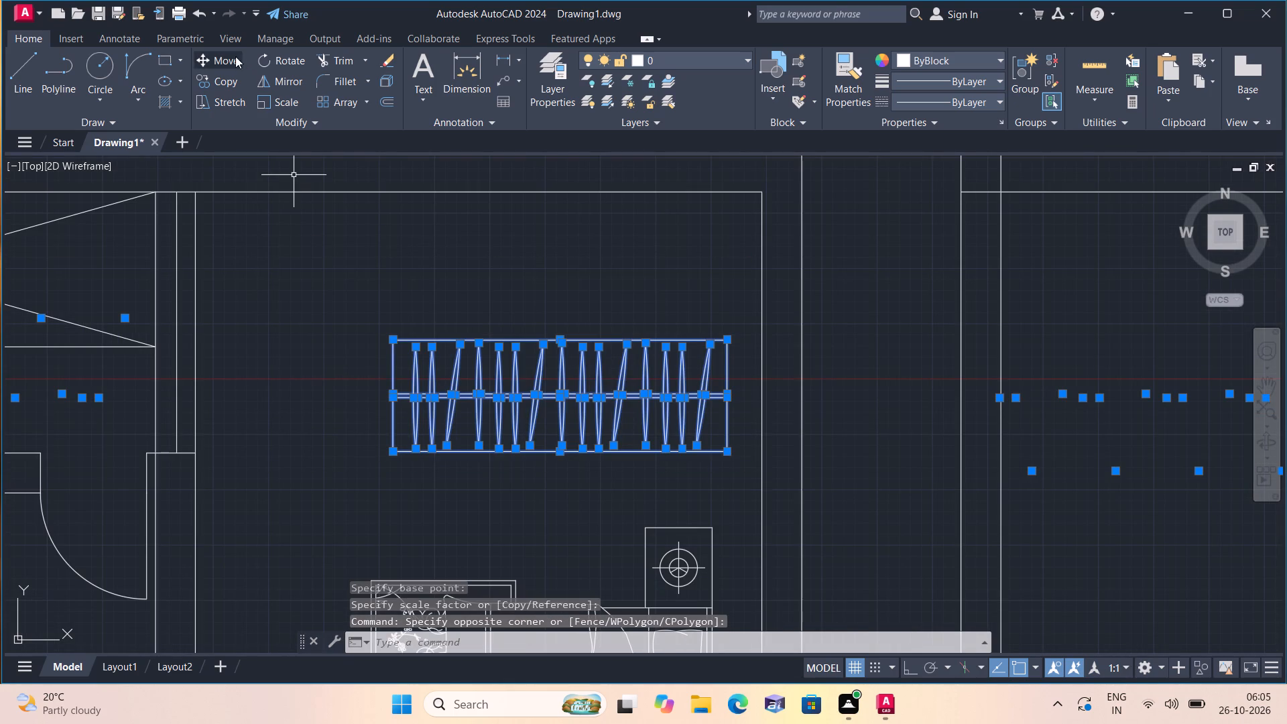
left_click(229, 56)
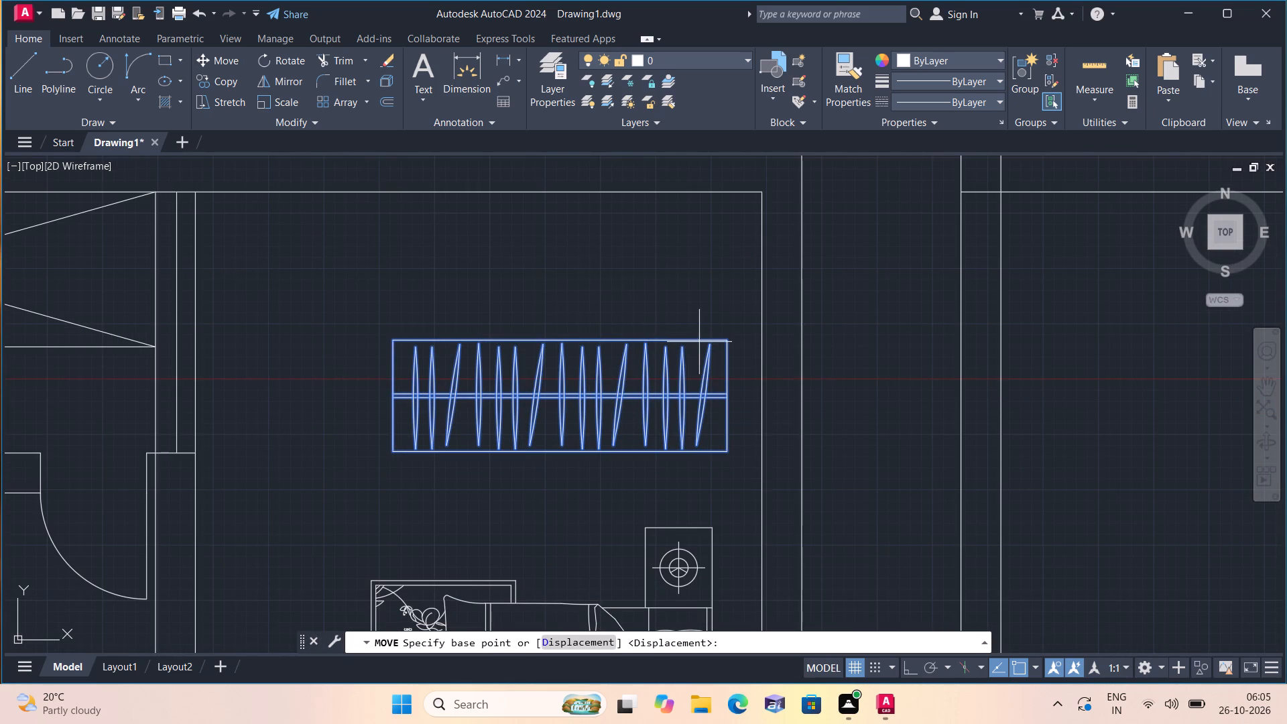
left_click(724, 341)
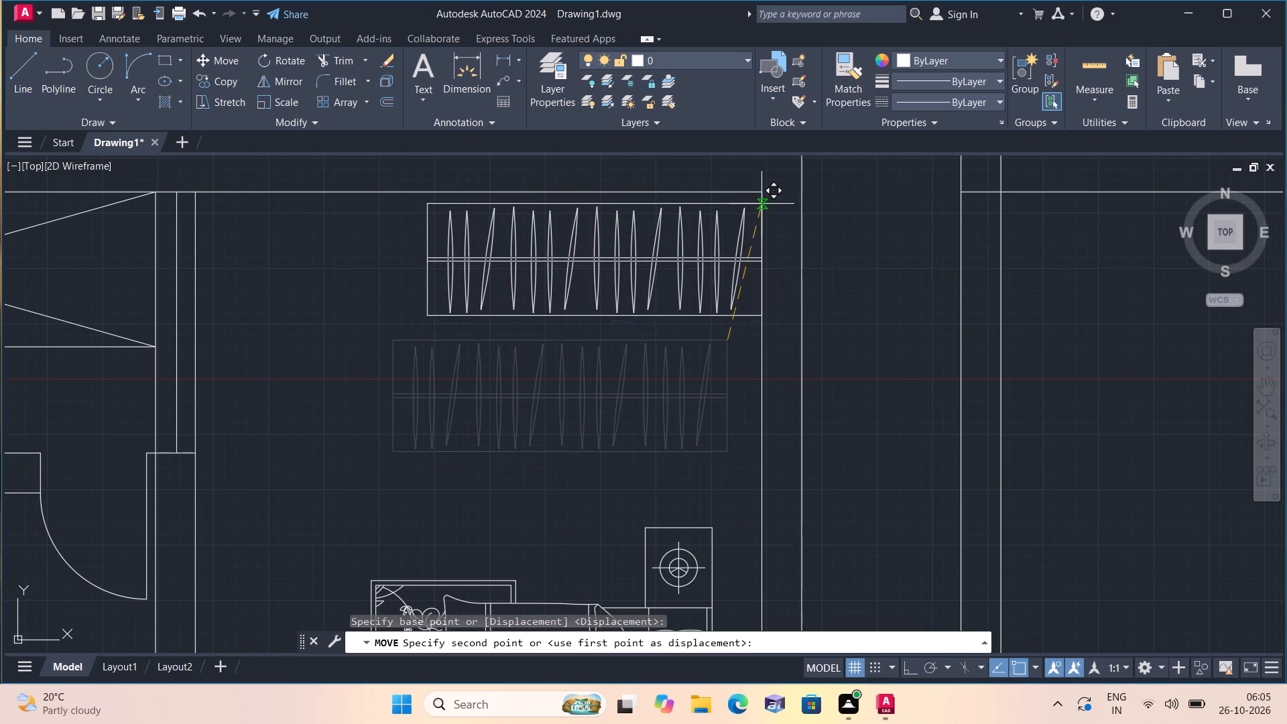
left_click(761, 191)
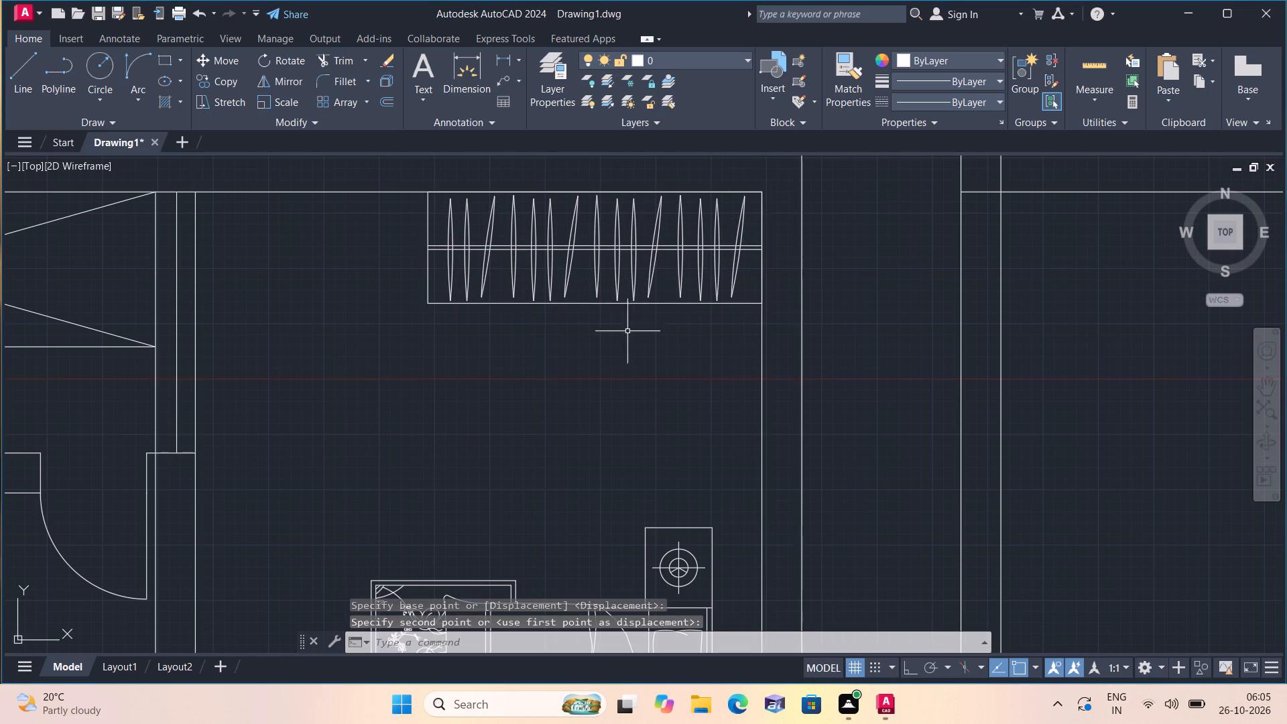
Copy the complete wardrobe from its upper-left corner to the top-left inner corner of the lower bedroom, below the toilet wall.
left_click(729, 326)
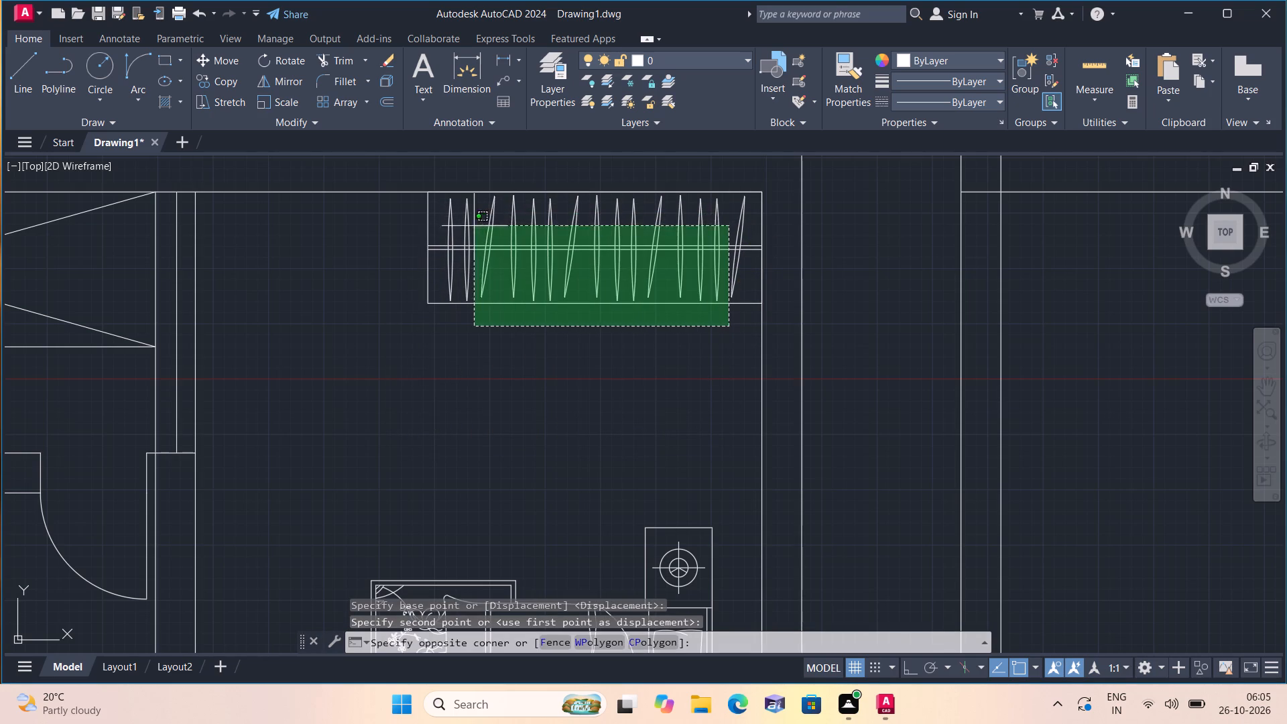
left_click(395, 206)
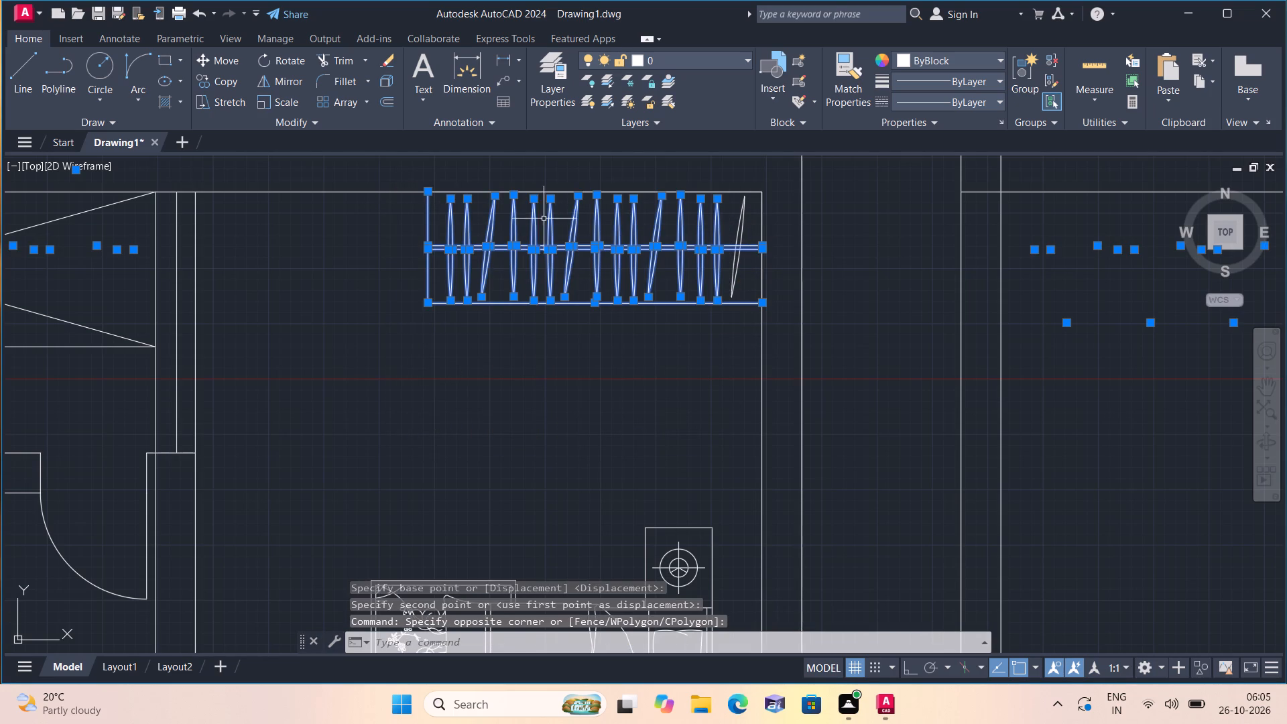
scroll(745, 282, "up", 1)
left_click_drag(745, 282, 732, 262)
left_click(688, 202)
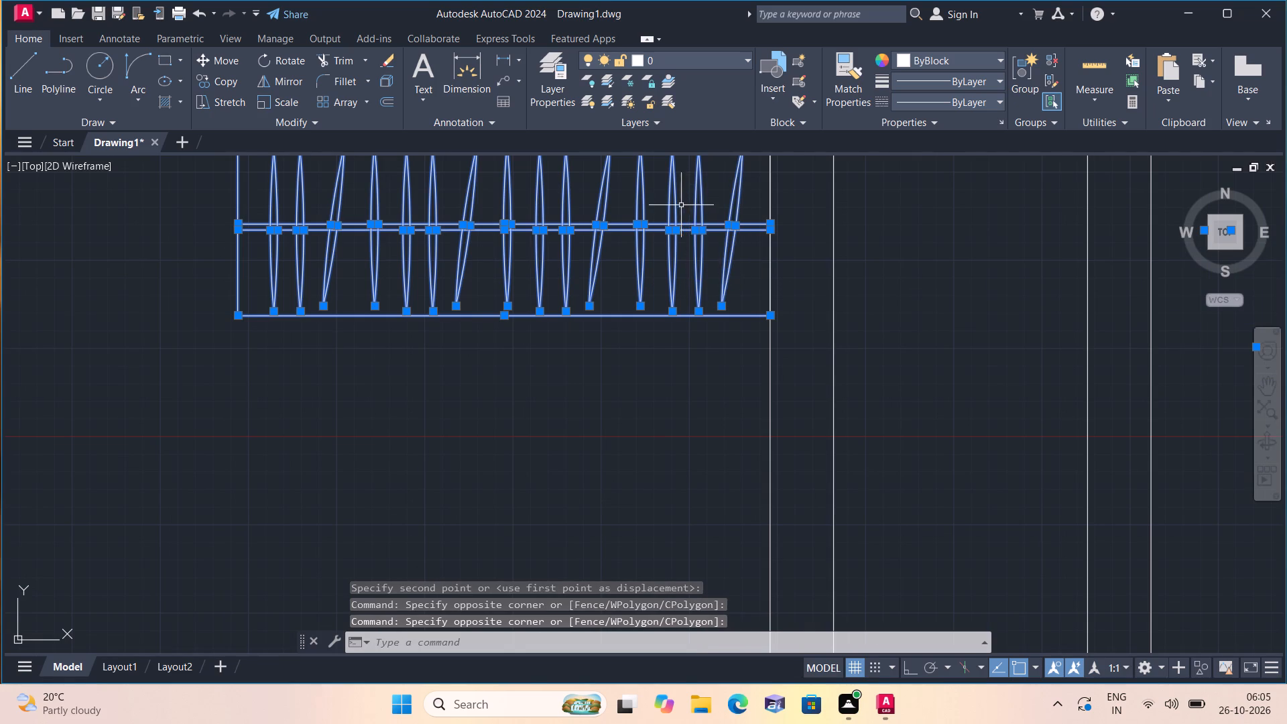
middle_click_drag(745, 293, 746, 401)
scroll(737, 266, "up", 1)
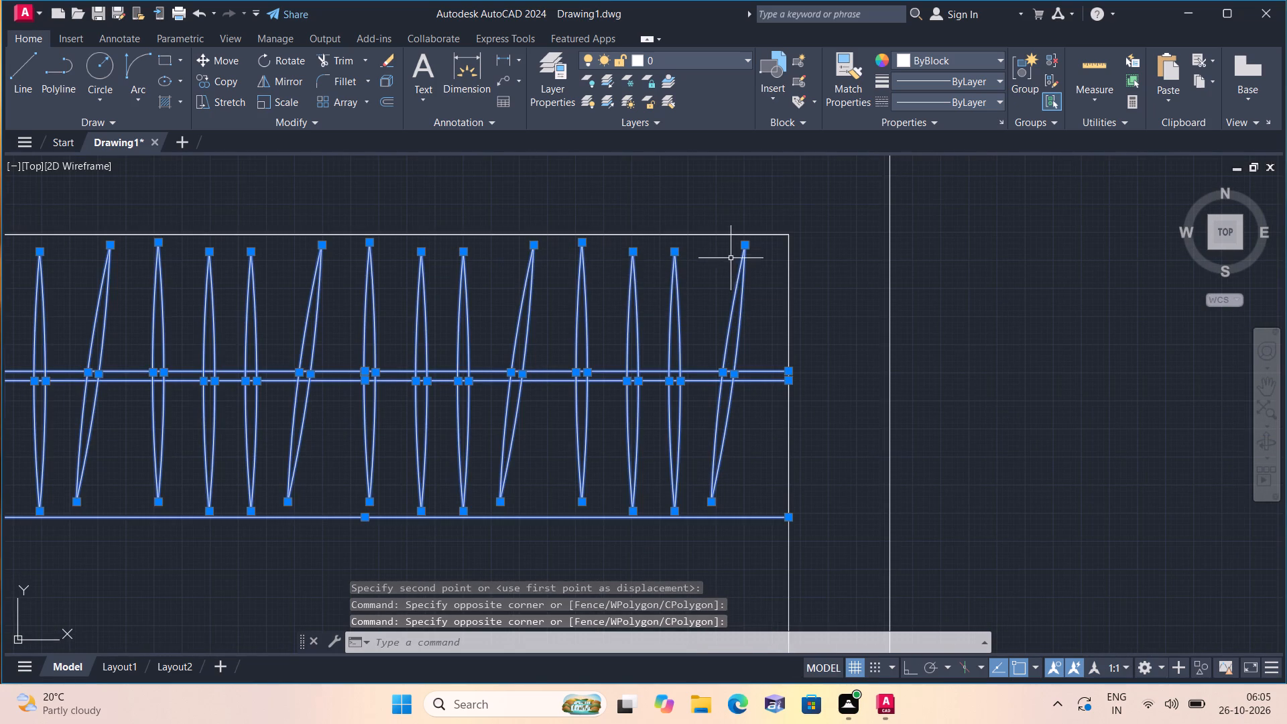
left_click(723, 233)
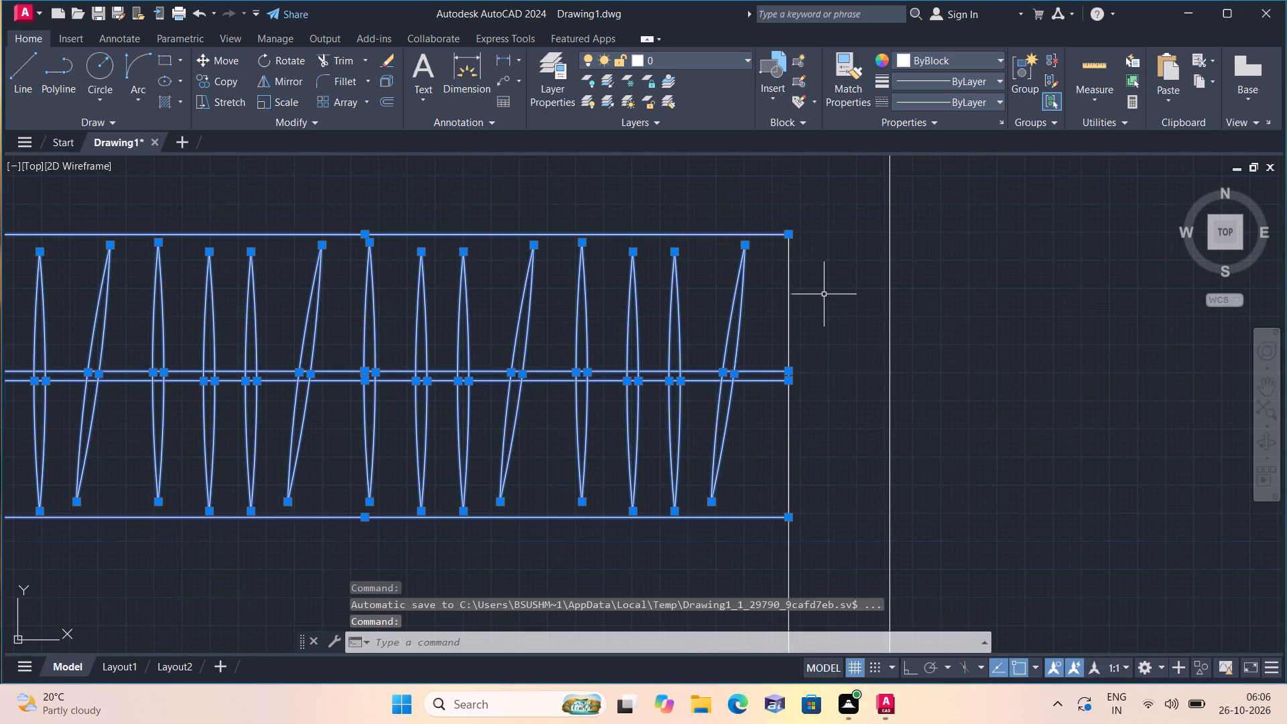
left_click(788, 269)
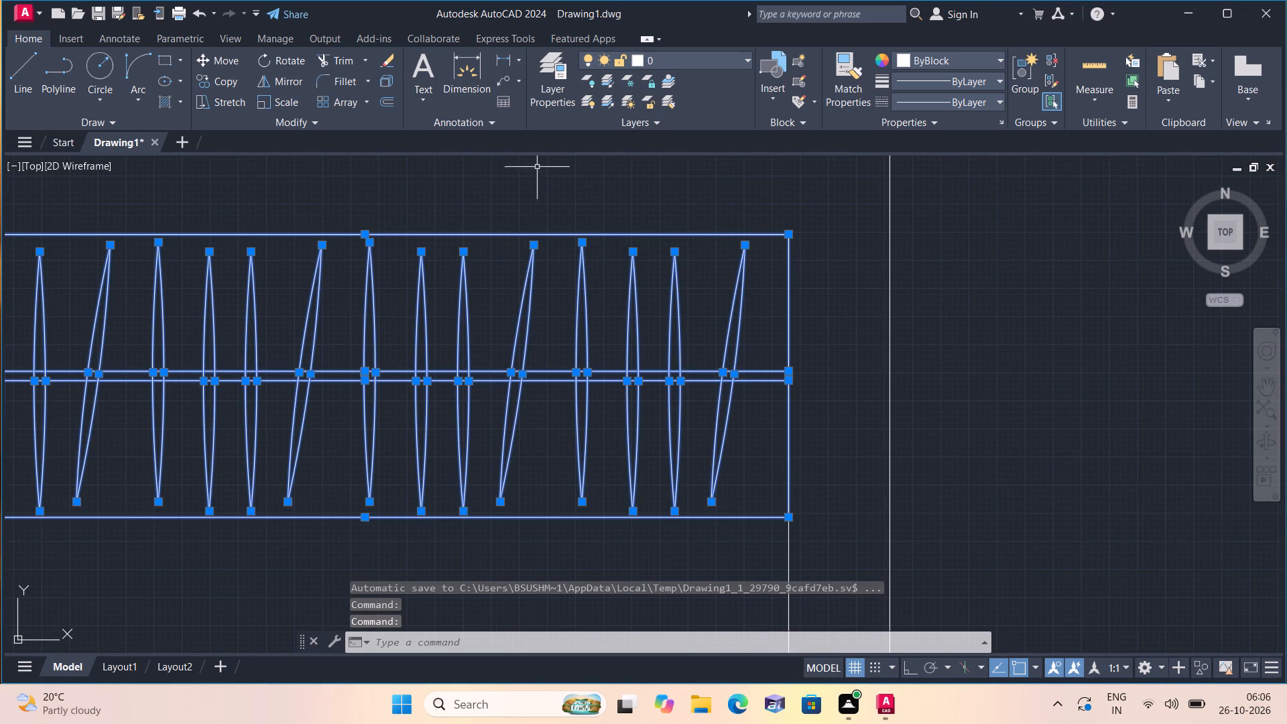
left_click(230, 76)
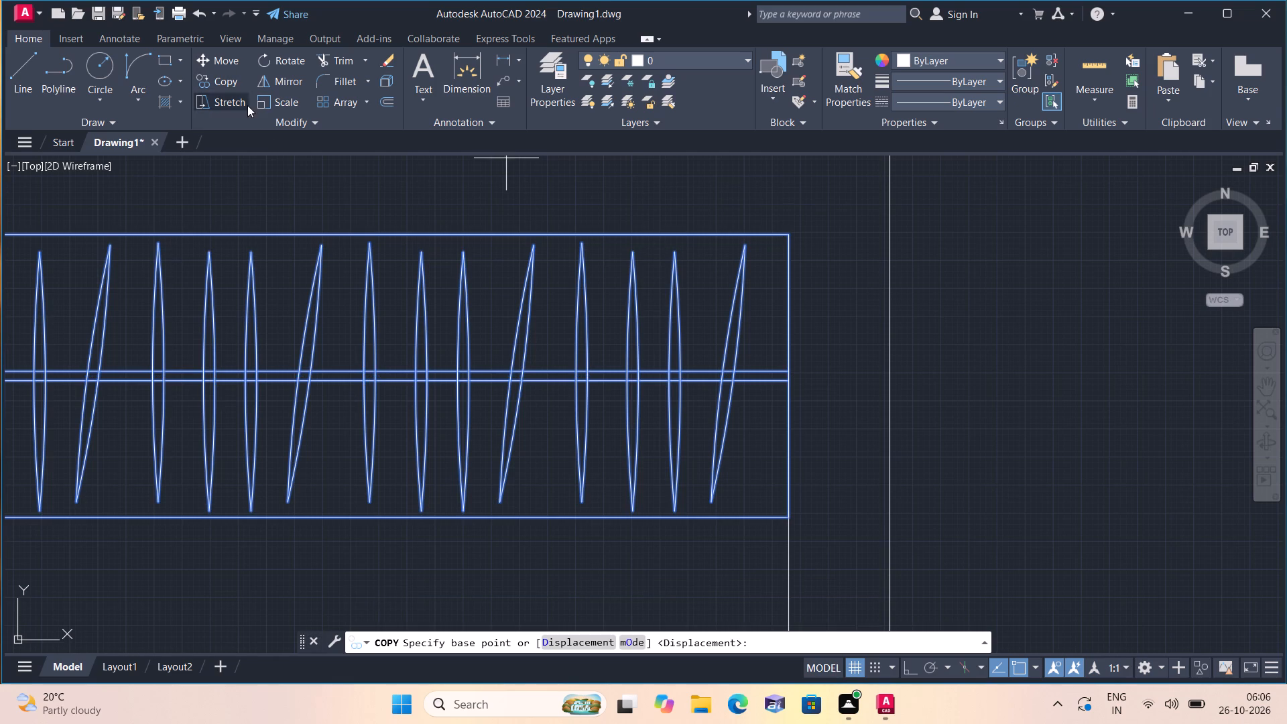
scroll(371, 290, "down", 1)
middle_click_drag(362, 295, 411, 313)
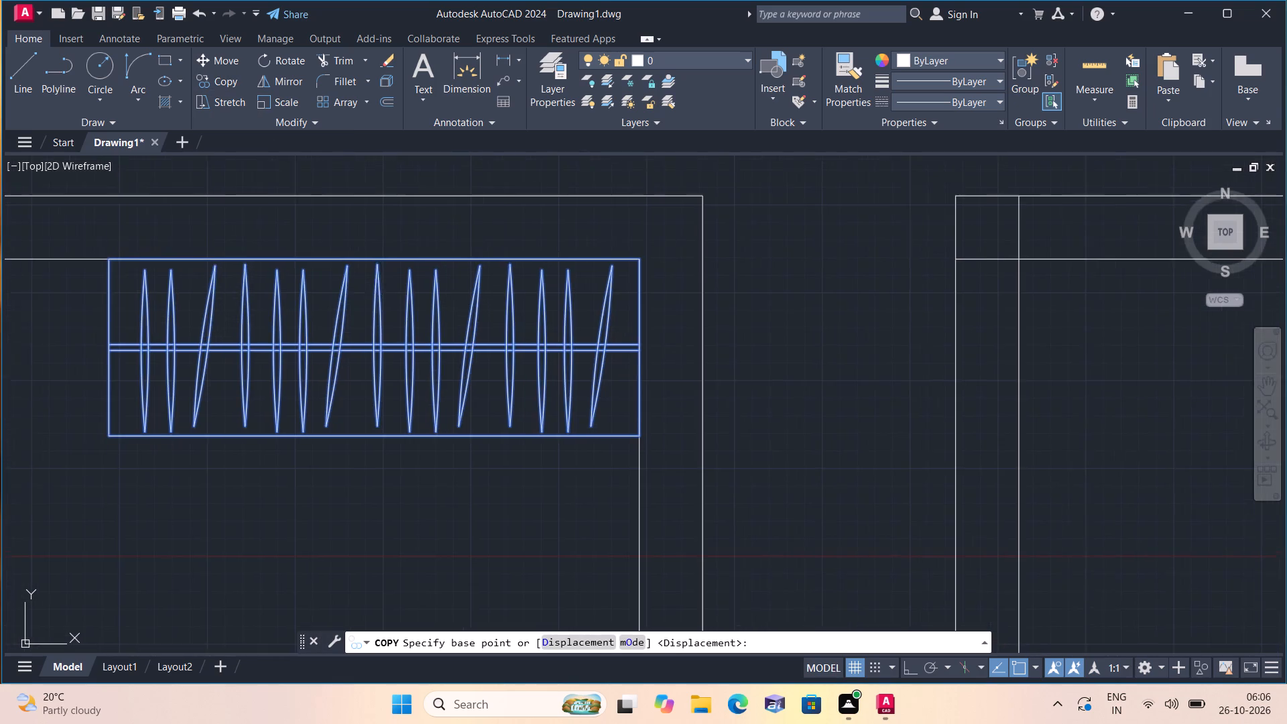
middle_click_drag(411, 313, 481, 357)
left_click(219, 318)
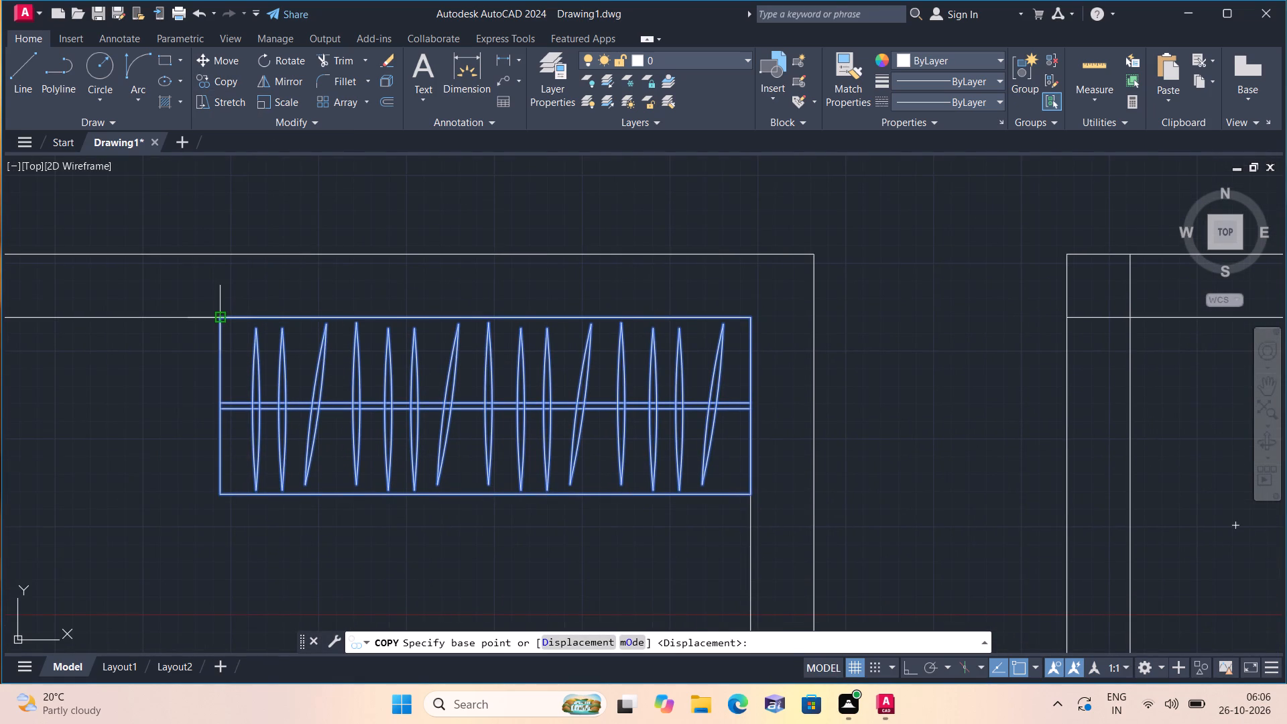
scroll(219, 318, "down", 3)
scroll(265, 465, "down", 1)
middle_click_drag(265, 465, 354, 210)
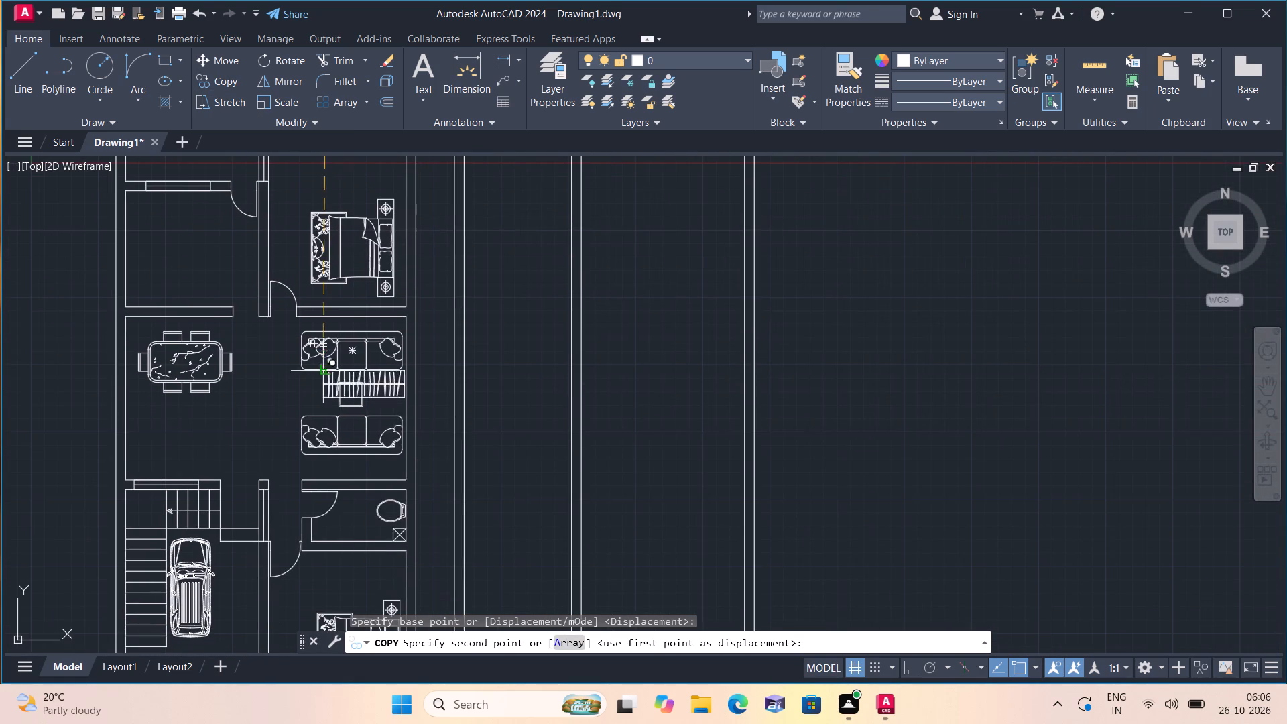
scroll(306, 553, "up", 2)
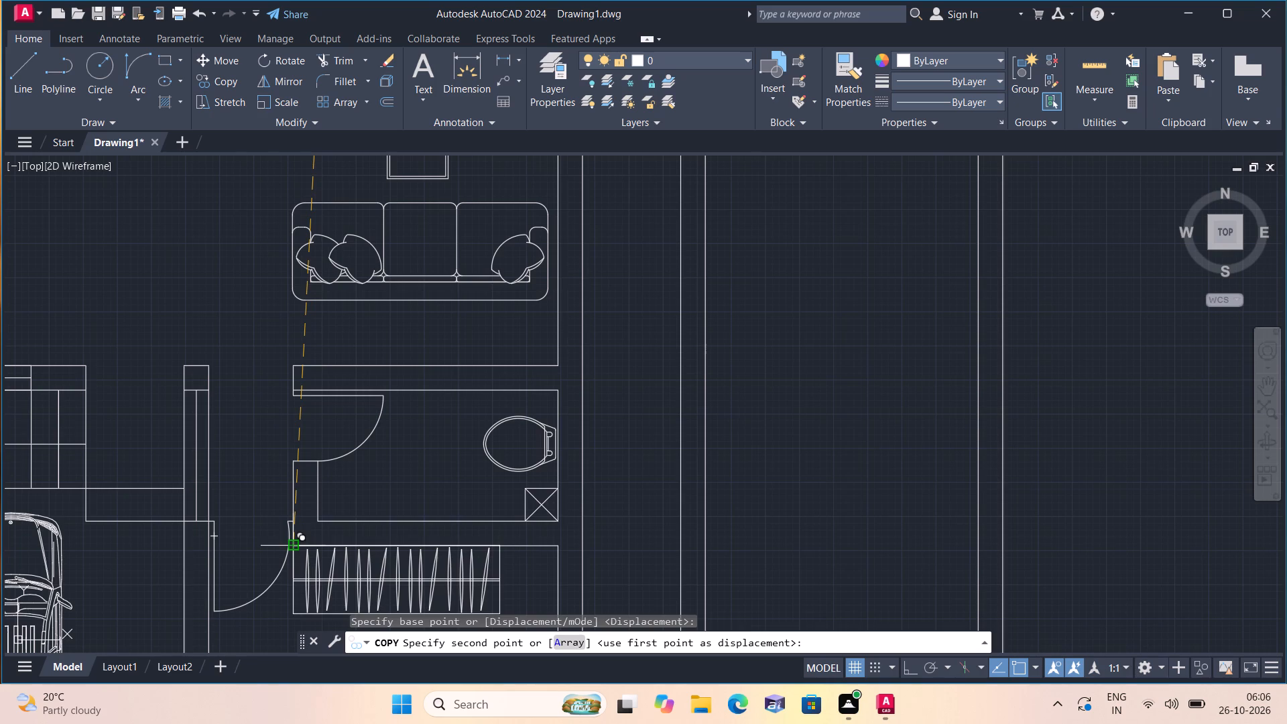
left_click(297, 547)
key("Escape")
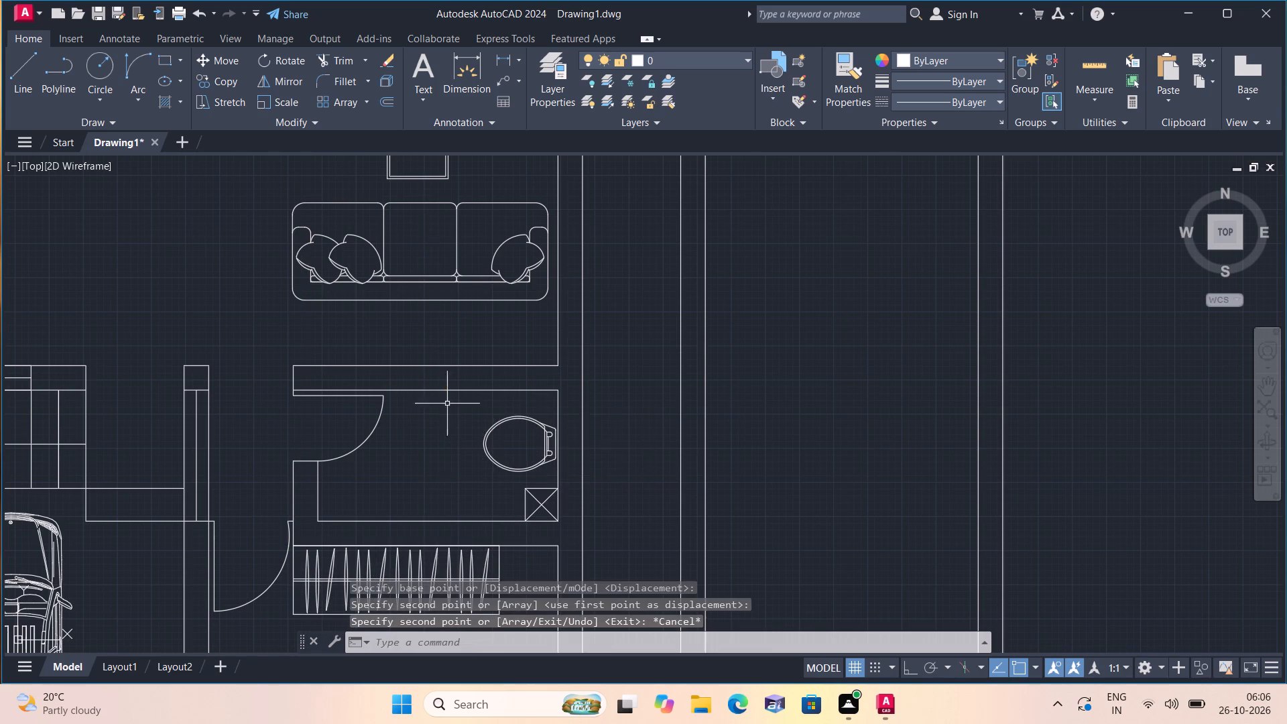
Look over the furnished floor plan from the lower bedroom up to the top rooms.
scroll(453, 380, "down", 1)
scroll(450, 436, "down", 1)
middle_click_drag(450, 430, 549, 404)
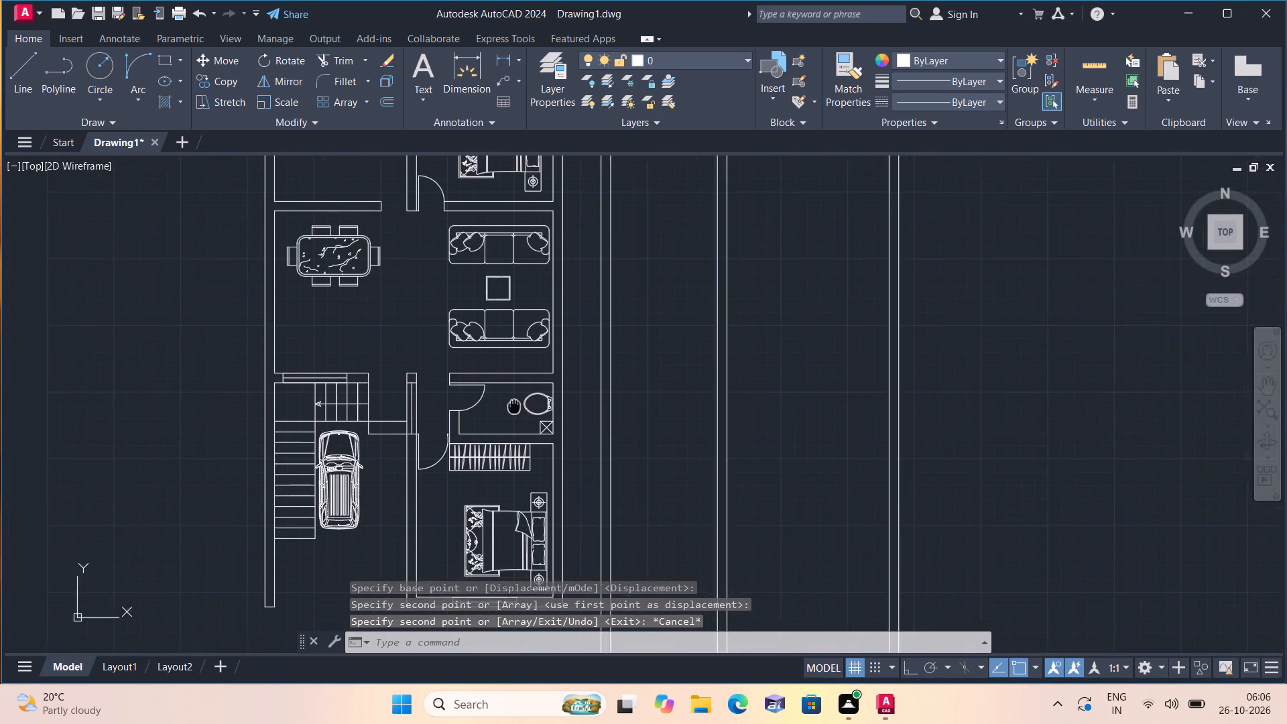
middle_click_drag(549, 404, 678, 412)
middle_click_drag(532, 278, 531, 284)
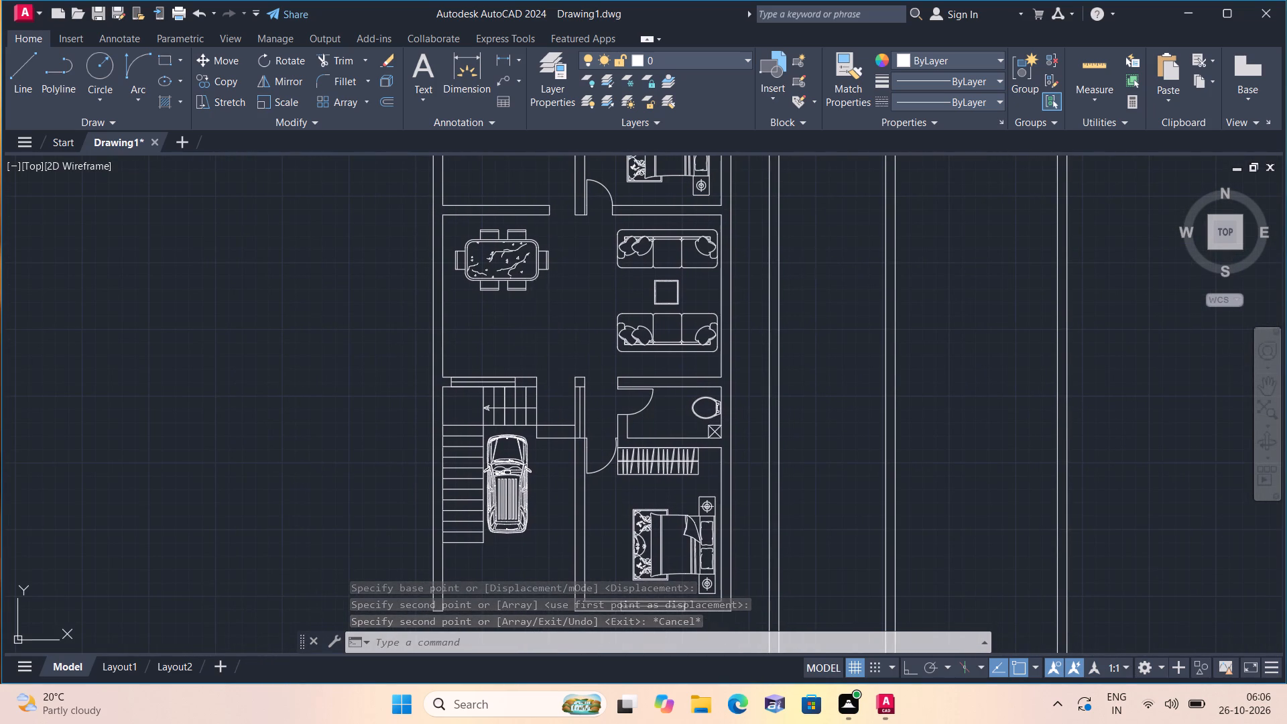
middle_click_drag(531, 284, 651, 461)
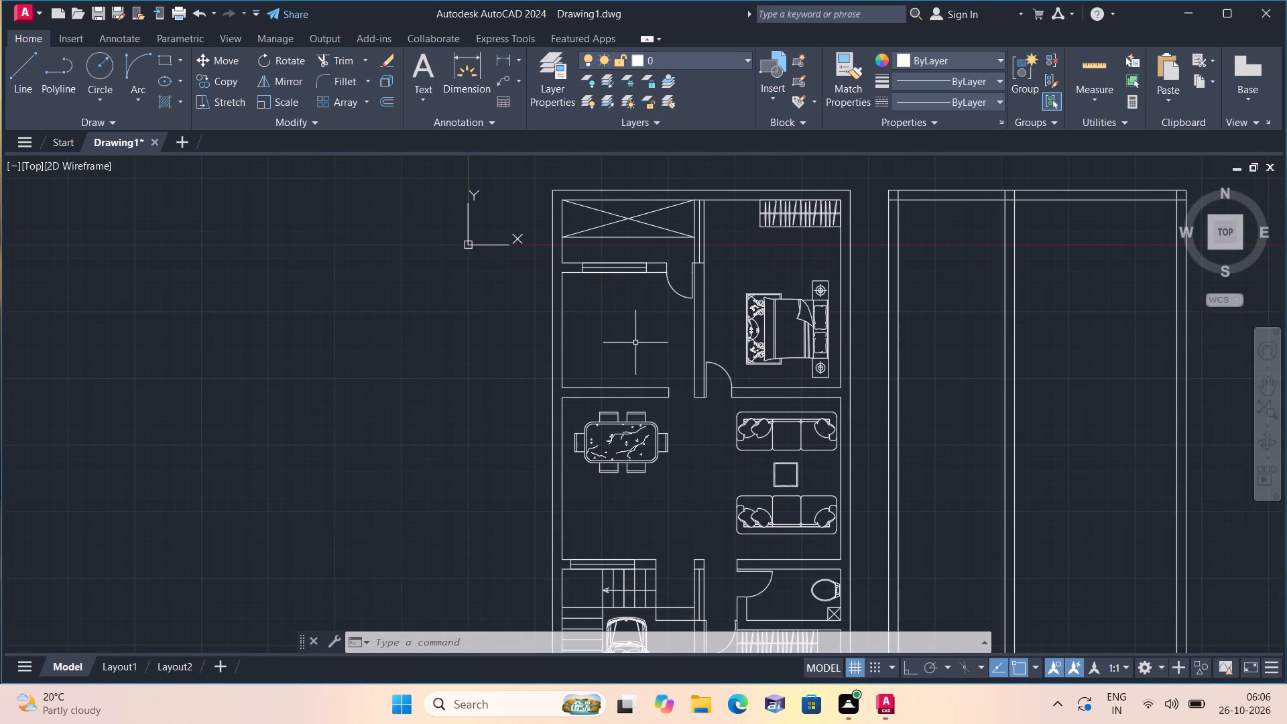
scroll(640, 338, "down", 1)
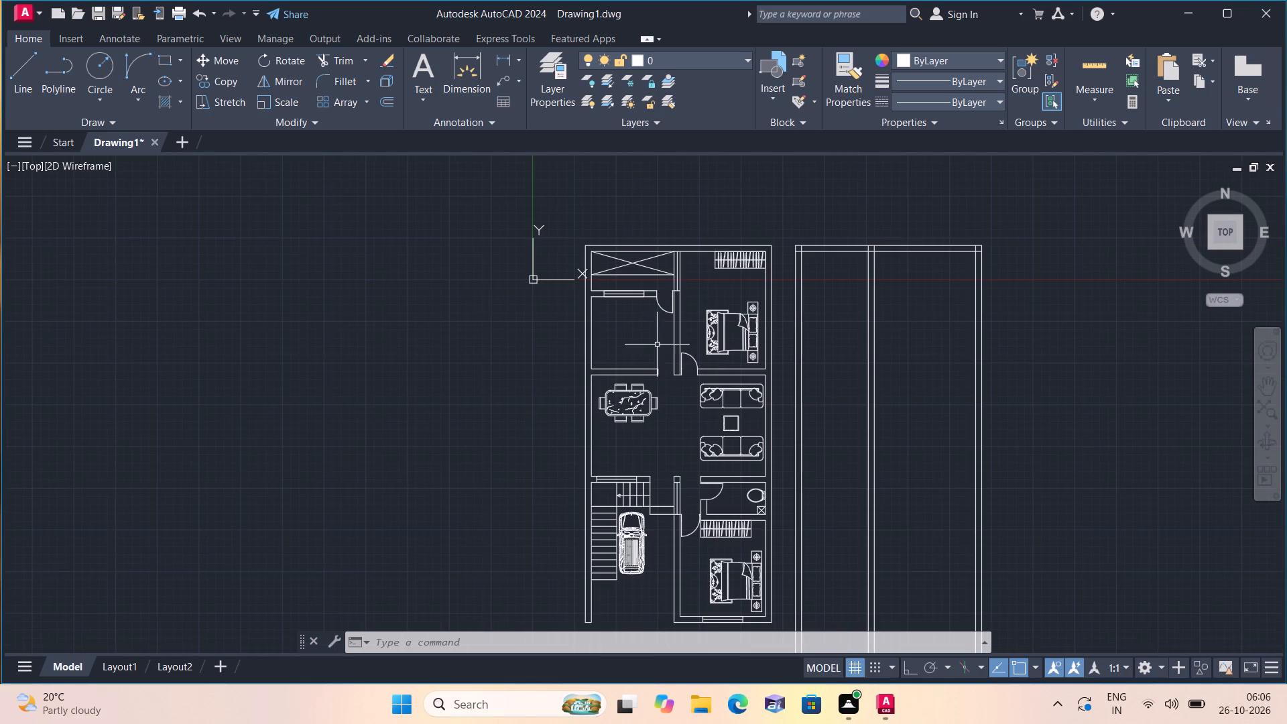
middle_click_drag(731, 416, 786, 304)
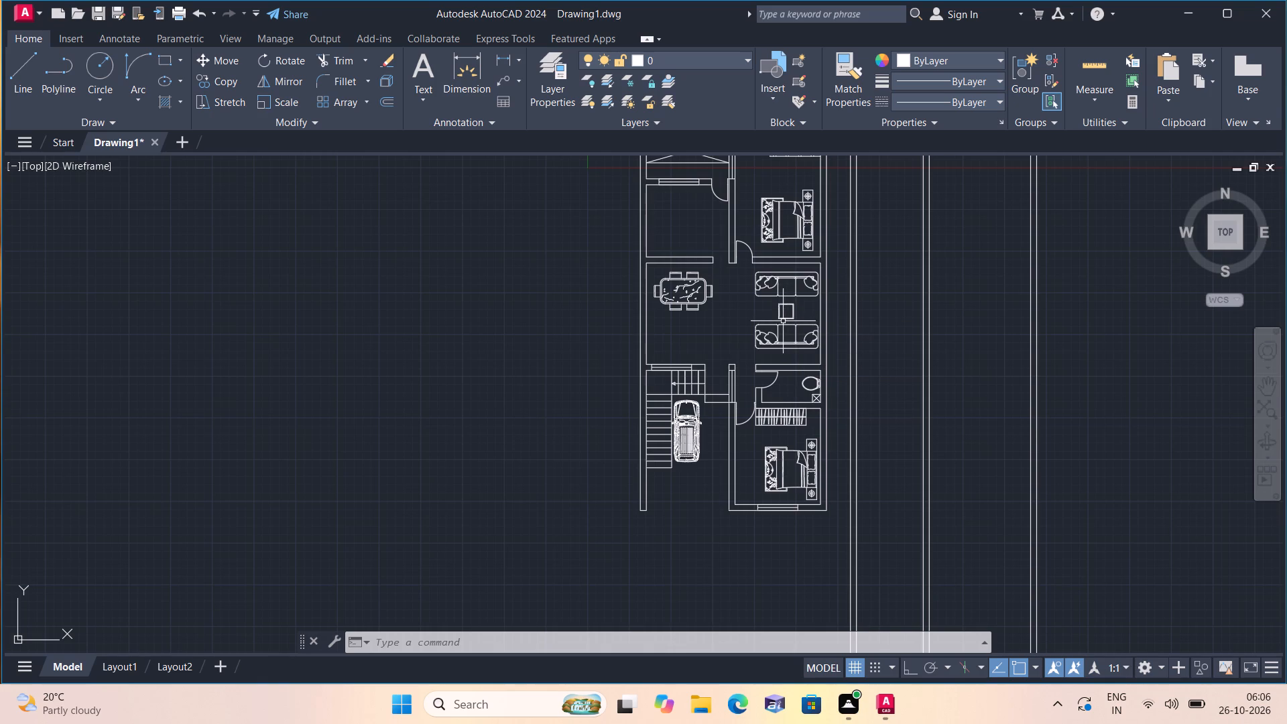
Rotate the two-burner stove block outside the plan by 90° so its knobs face right.
scroll(726, 314, "down", 1)
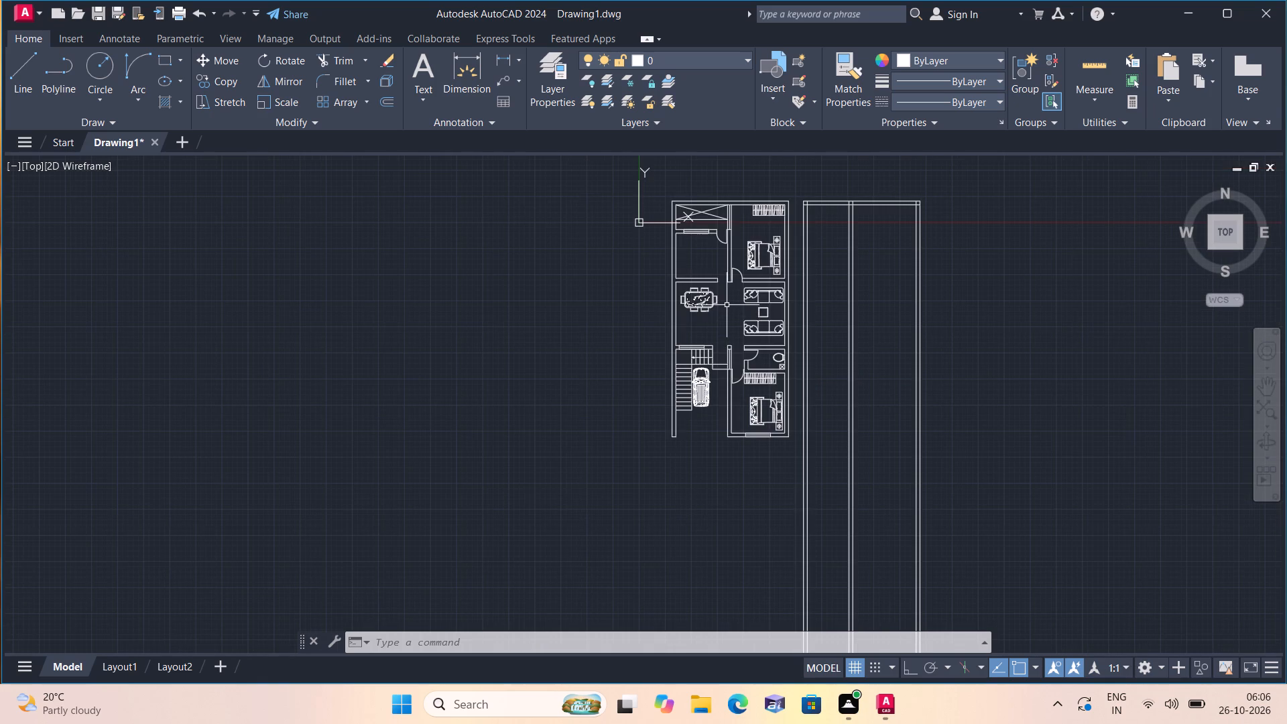
scroll(726, 313, "down", 3)
middle_click_drag(546, 300, 608, 414)
scroll(461, 263, "up", 3)
scroll(426, 247, "down", 2)
middle_click_drag(425, 259, 433, 350)
left_click_drag(308, 229, 312, 247)
left_click(526, 375)
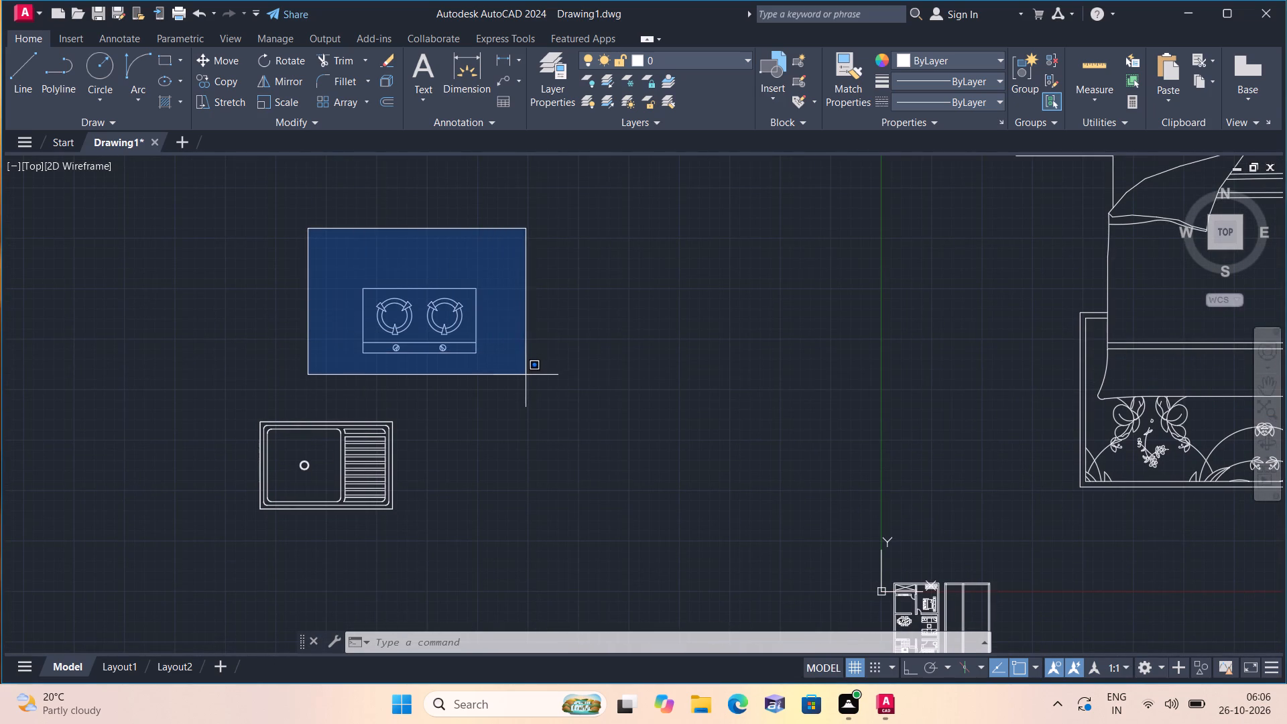
key("F8")
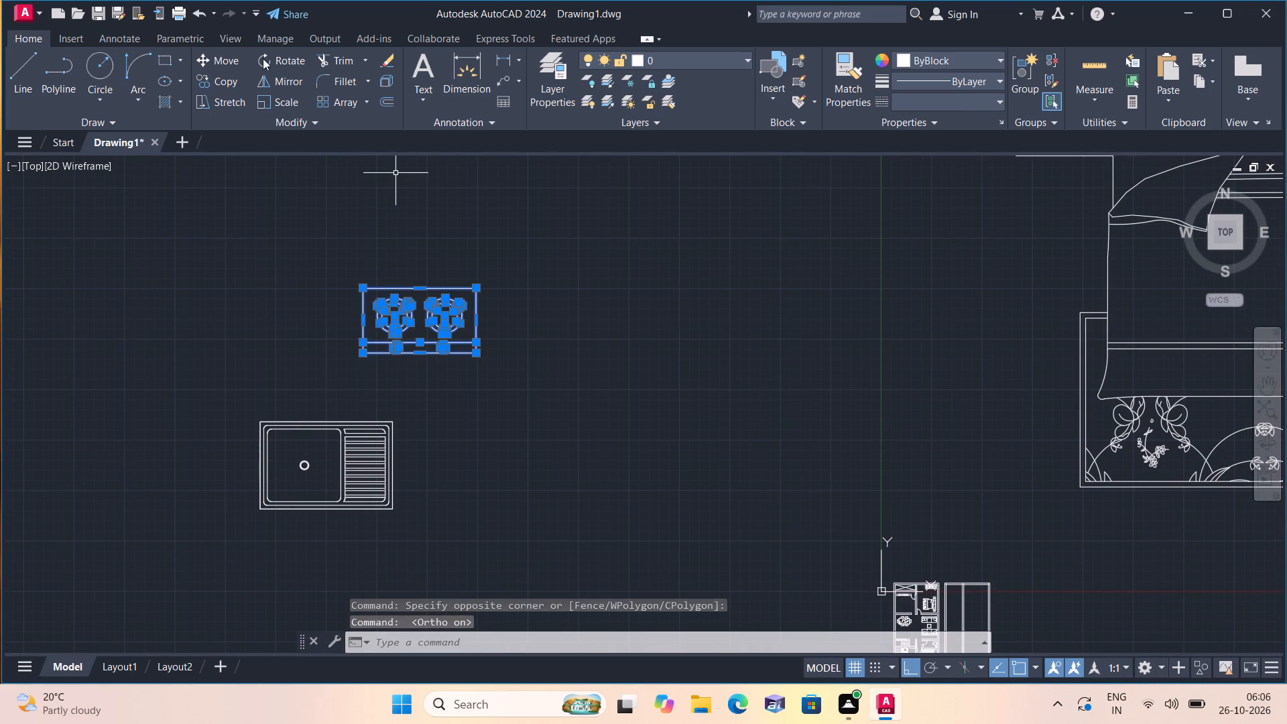
left_click(278, 56)
left_click(436, 363)
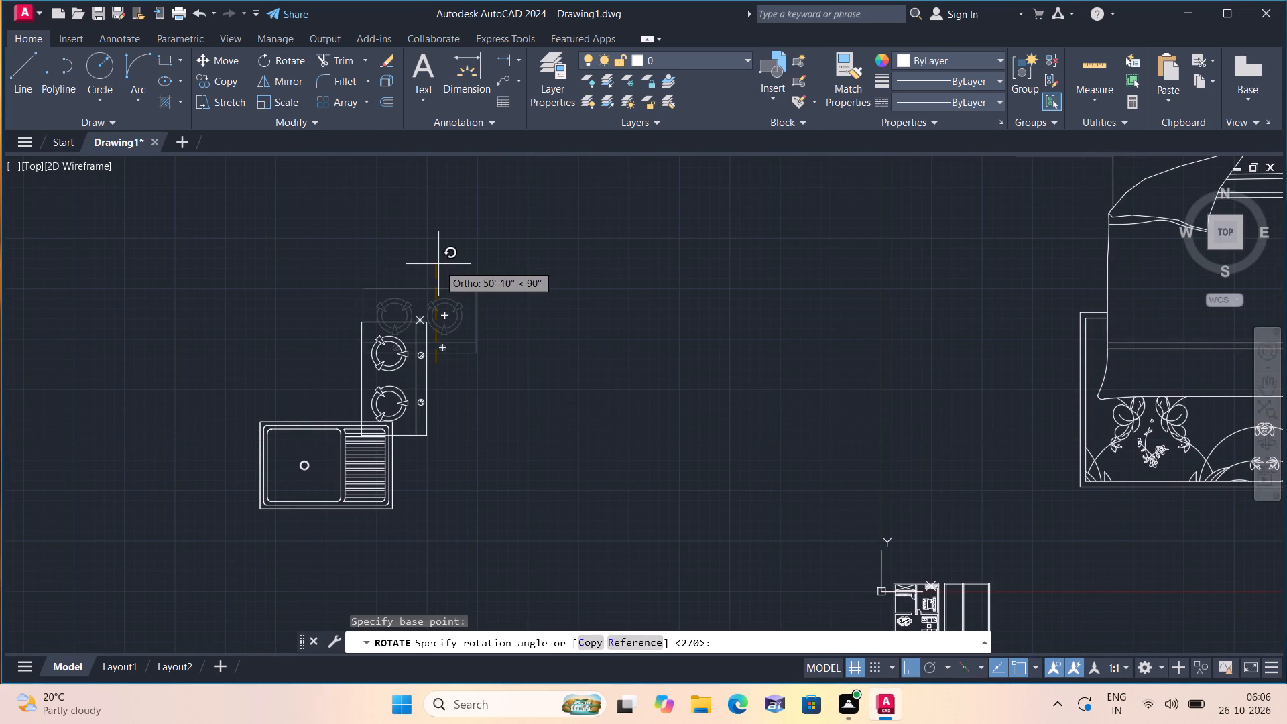
left_click(438, 260)
key("F8")
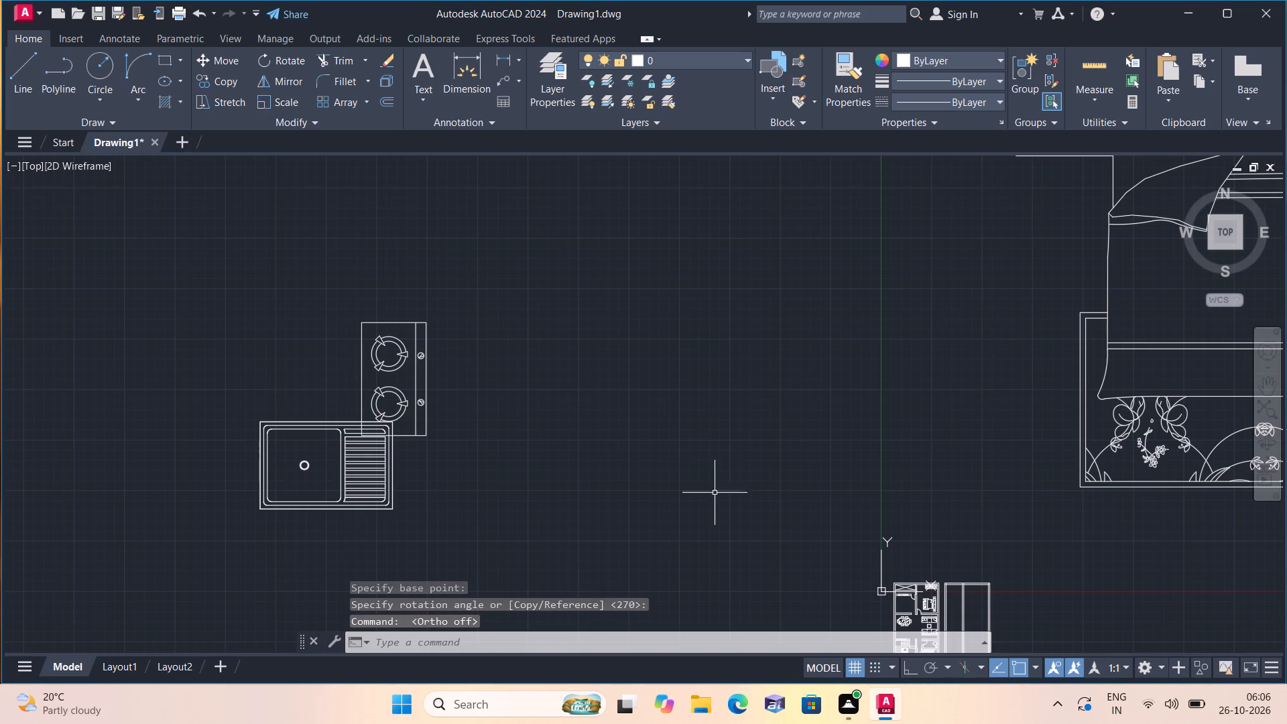
Draw an L-shaped kitchen counter edge from beside the door, below the window, and down to the kitchen's lower wall.
middle_click_drag(715, 506, 609, 321)
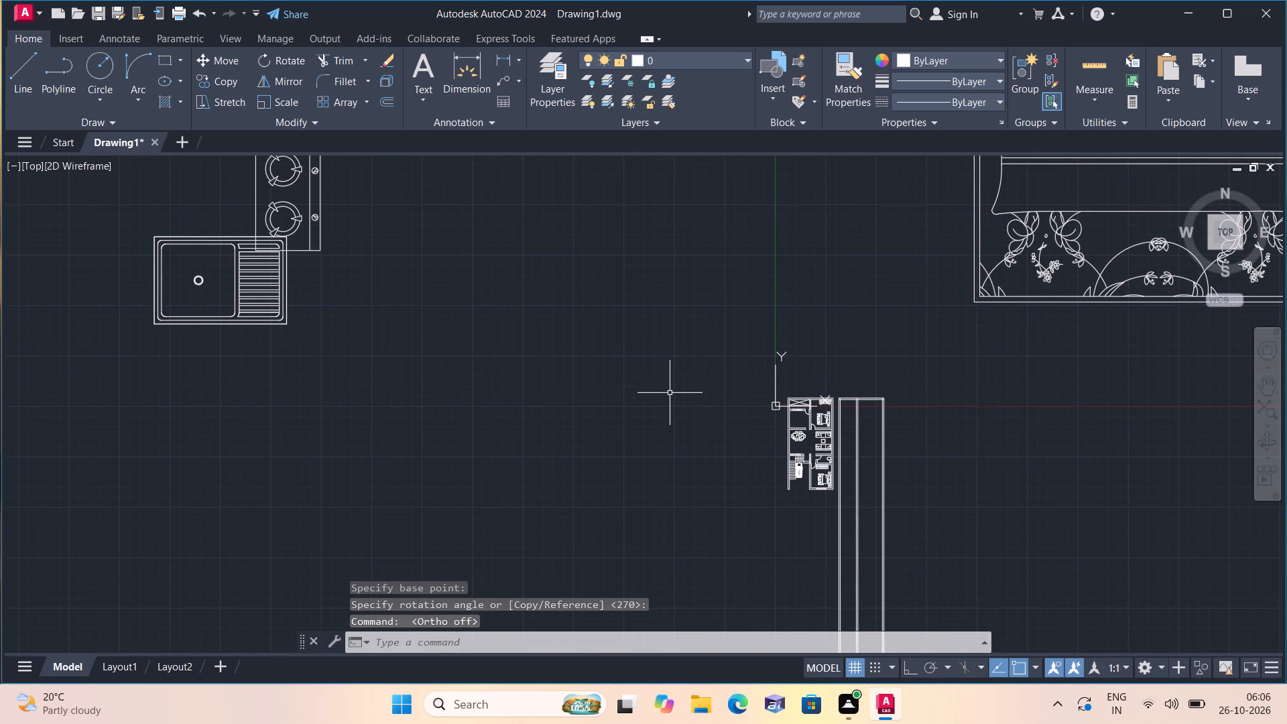
key("F8")
type("l")
key("space")
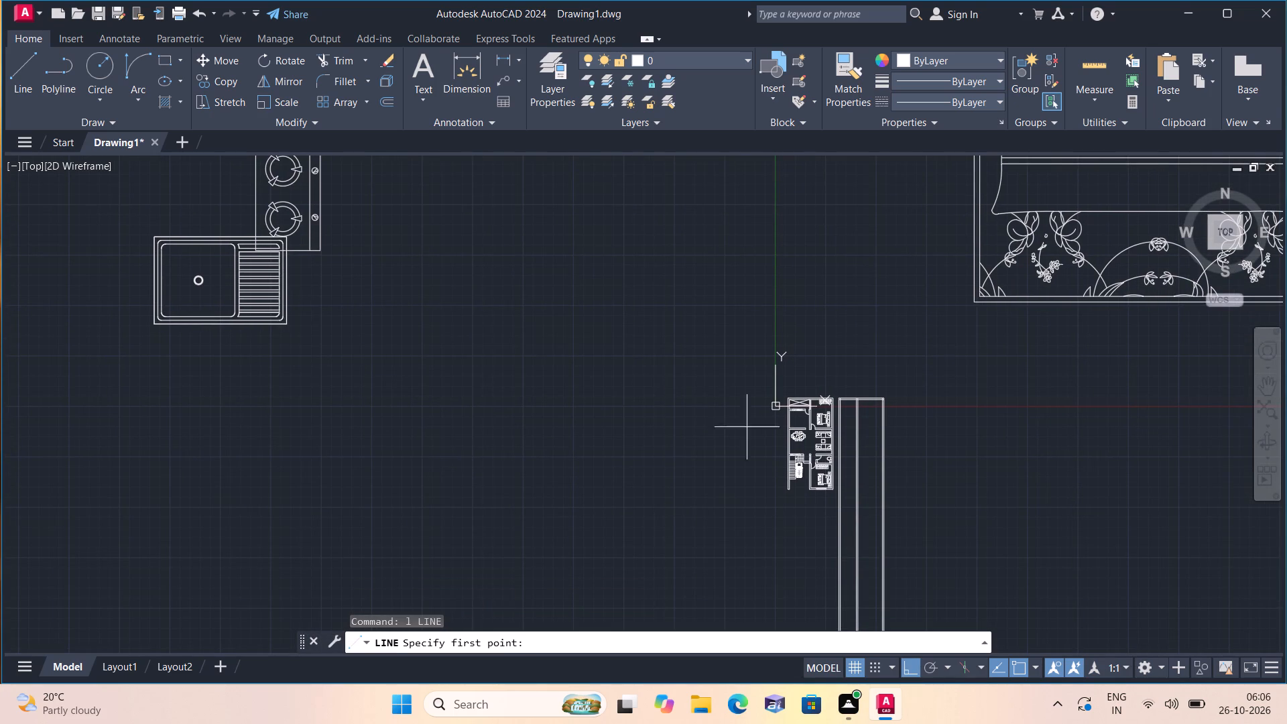
scroll(833, 433, "up", 5)
scroll(670, 337, "up", 1)
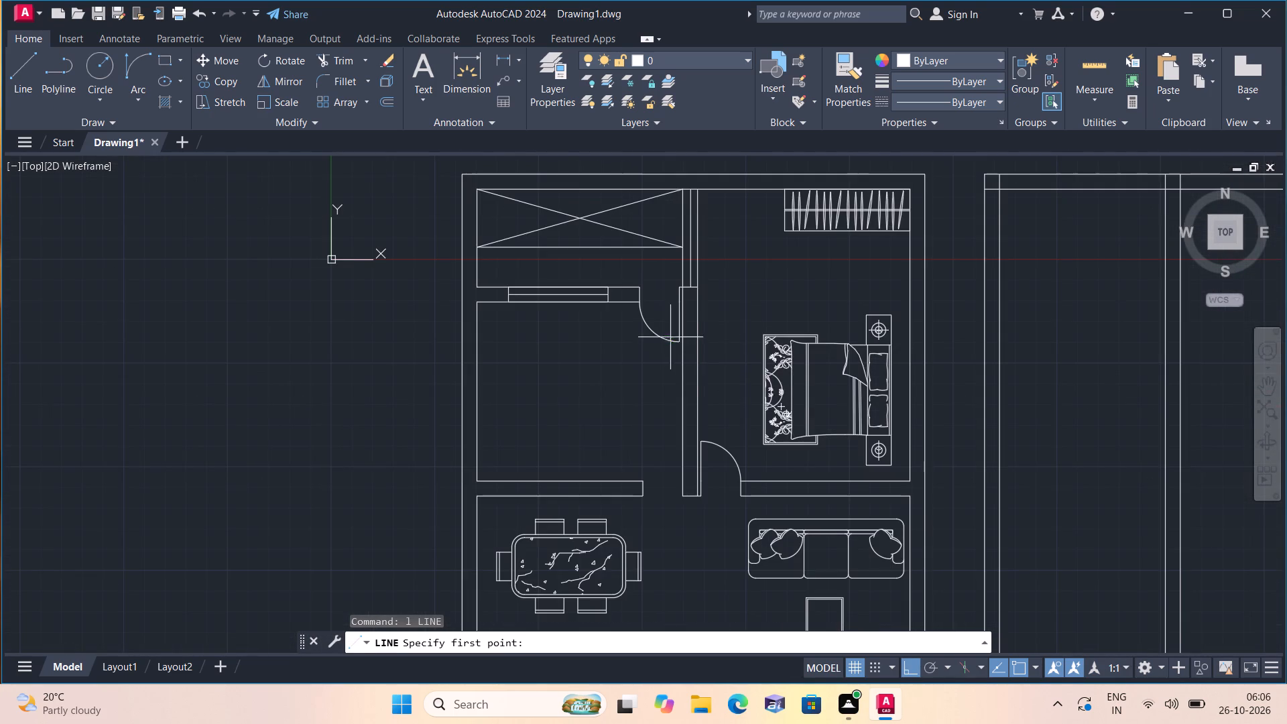
scroll(670, 337, "up", 1)
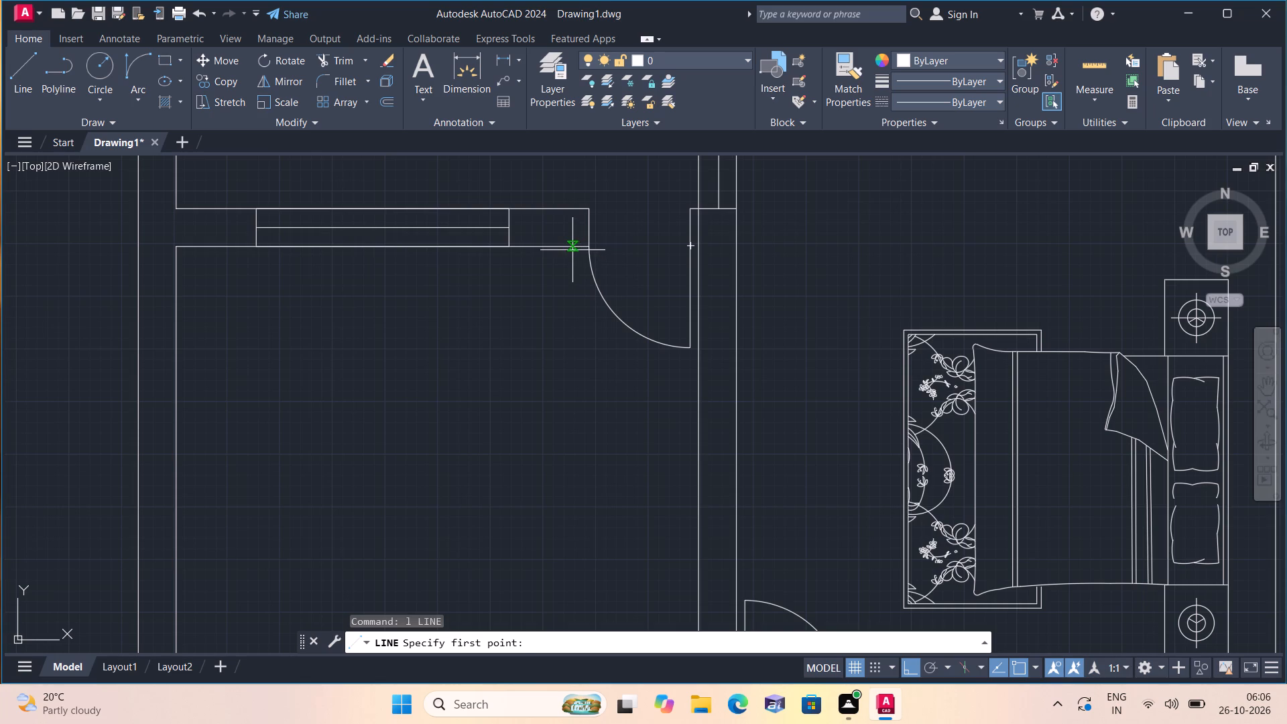
left_click(572, 248)
left_click(568, 335)
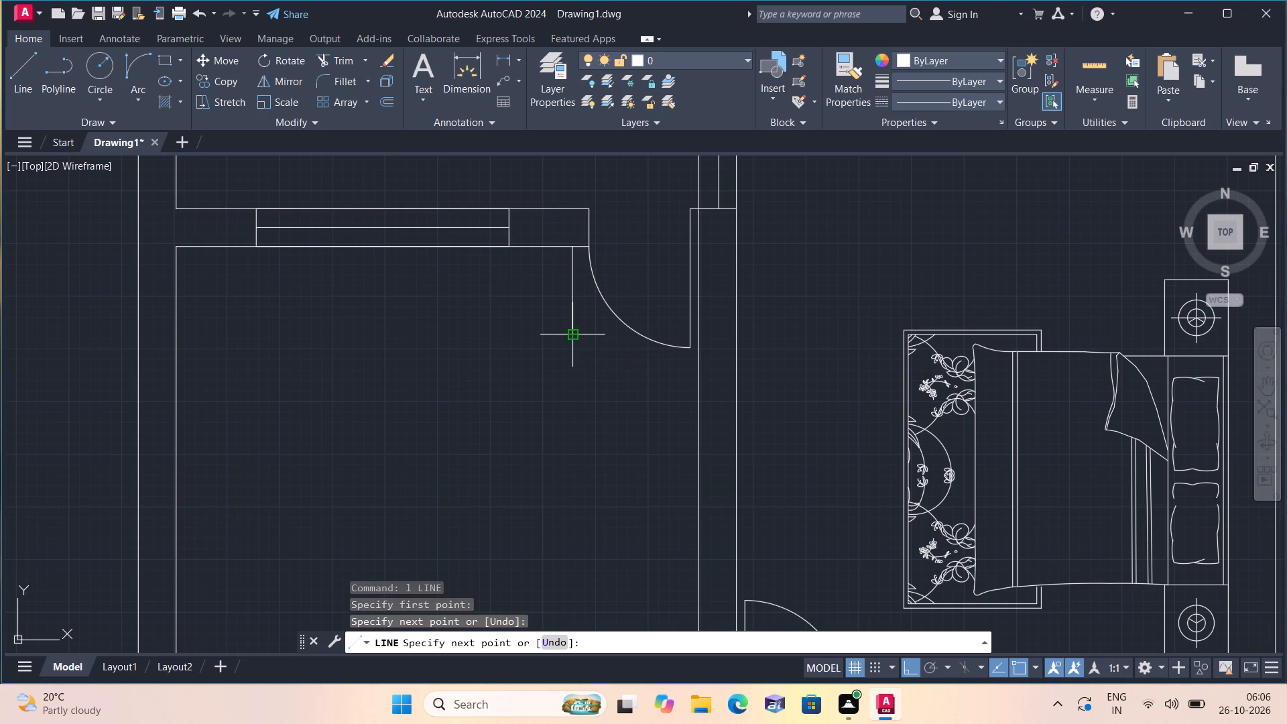
left_click(256, 338)
scroll(292, 416, "down", 1)
middle_click_drag(292, 418, 335, 293)
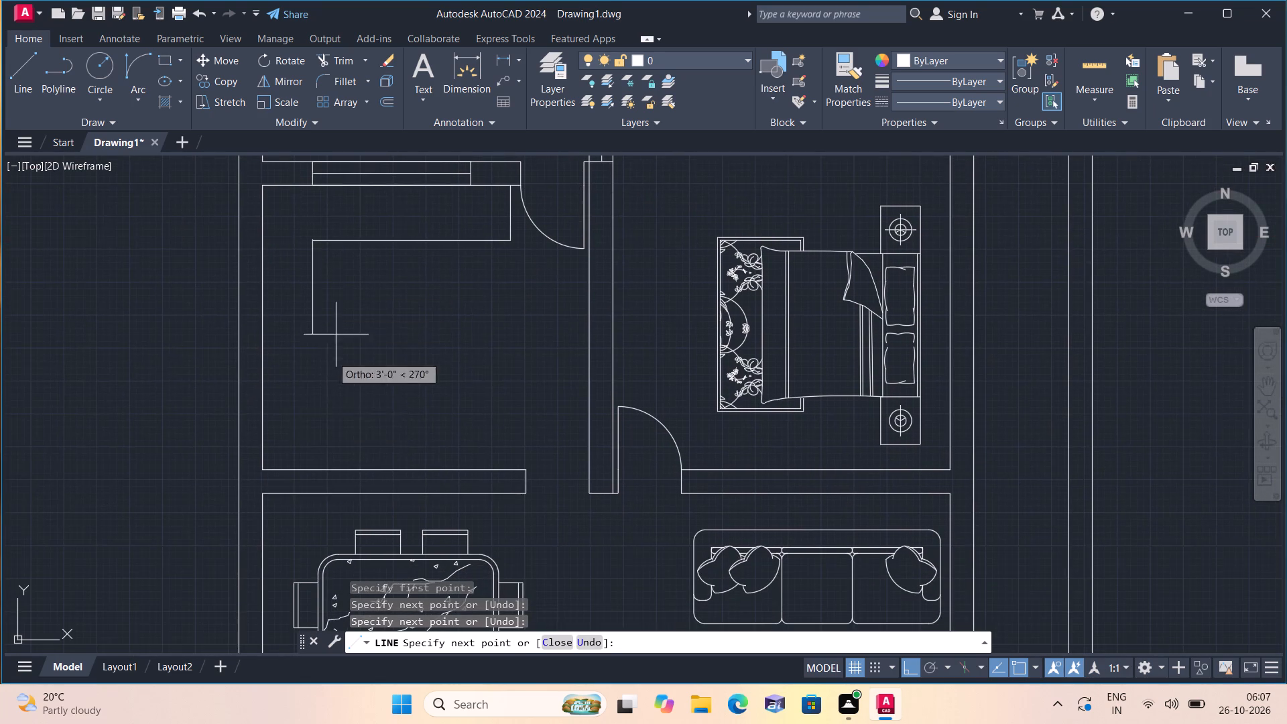
left_click(310, 467)
key("space")
Scale the sink block with drainboard below the stove down freehand to a small fraction of its size.
scroll(300, 385, "down", 2)
middle_click_drag(309, 380, 312, 381)
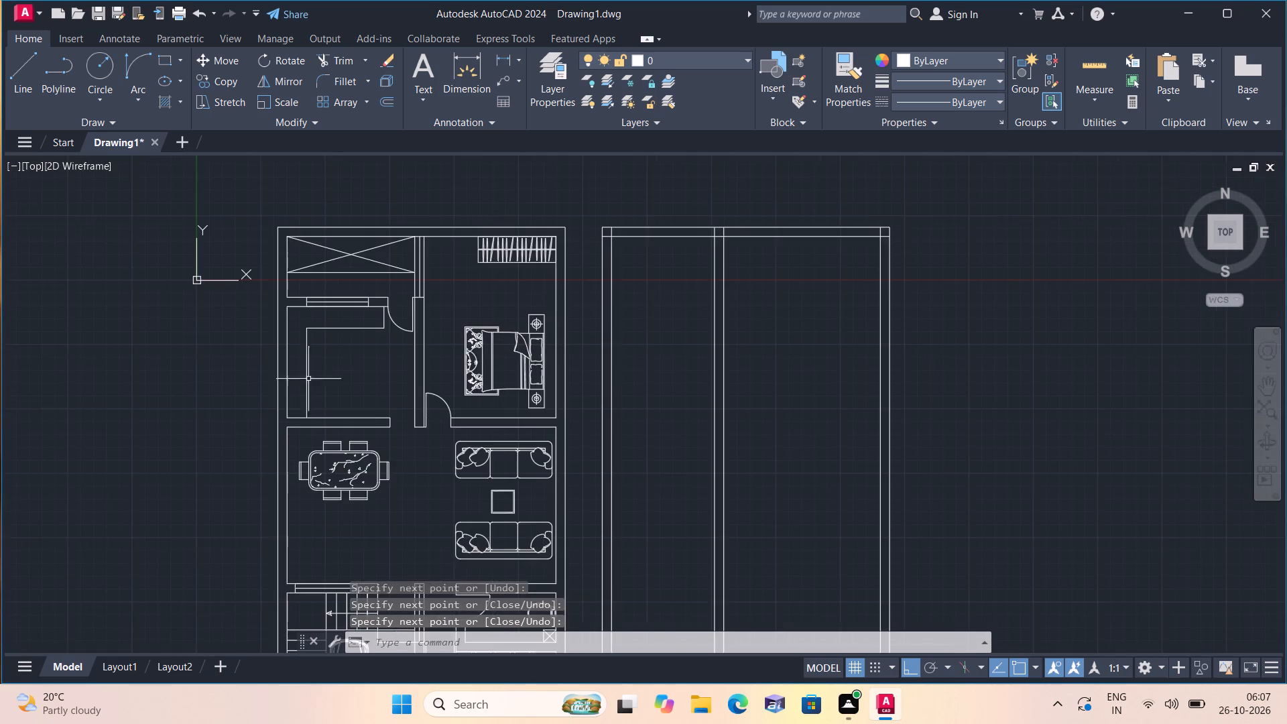
middle_click_drag(312, 381, 487, 538)
scroll(487, 538, "down", 2)
scroll(326, 400, "down", 2)
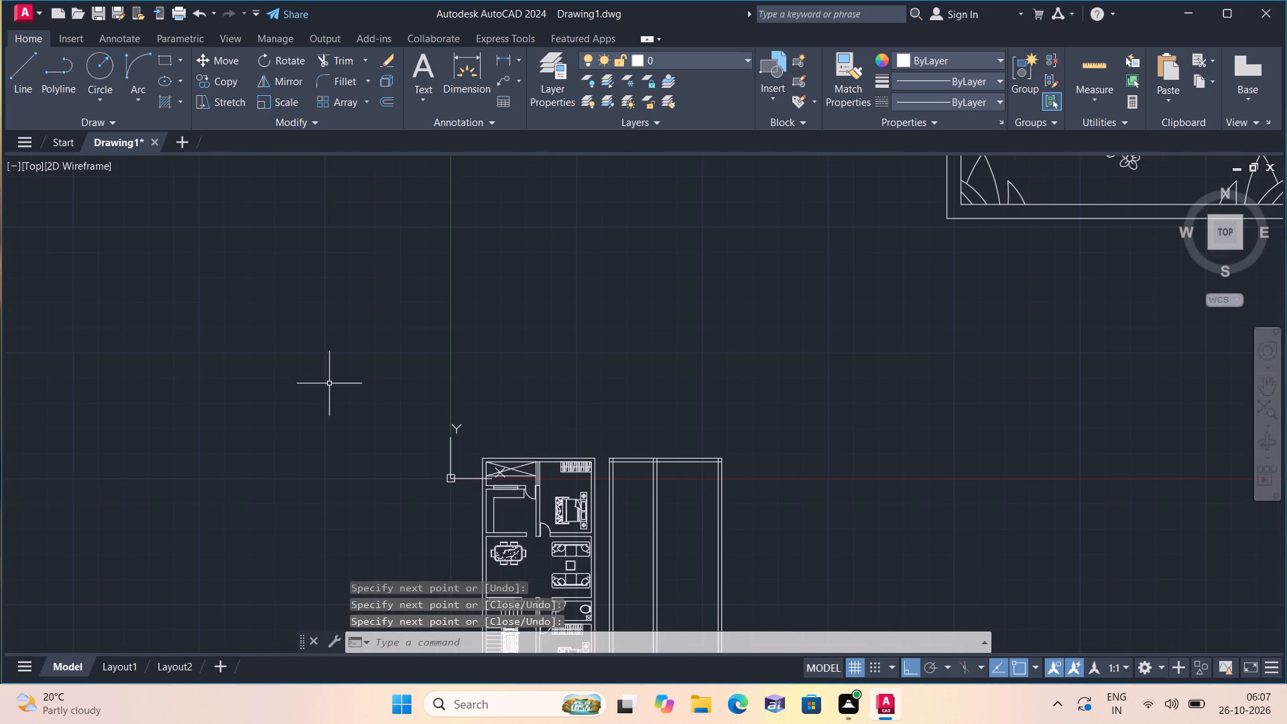
scroll(291, 328, "down", 2)
middle_click_drag(292, 329, 395, 370)
scroll(241, 360, "up", 1)
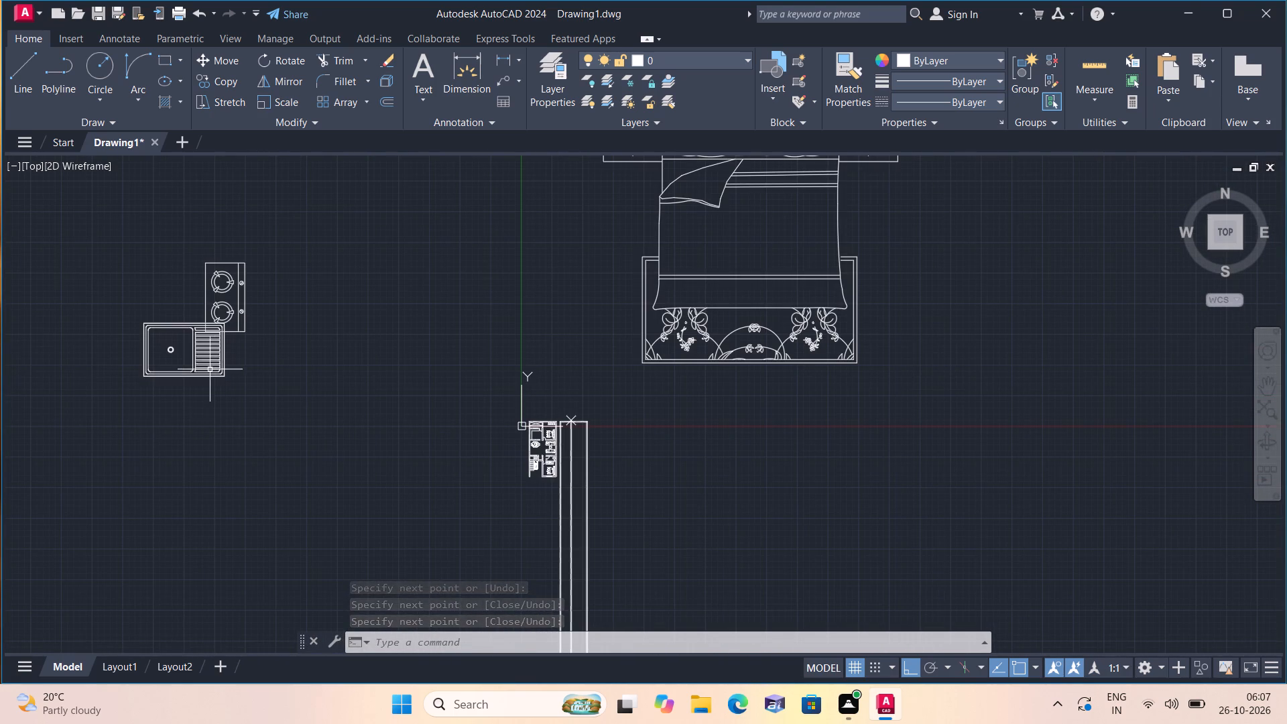
left_click(210, 369)
left_click(282, 99)
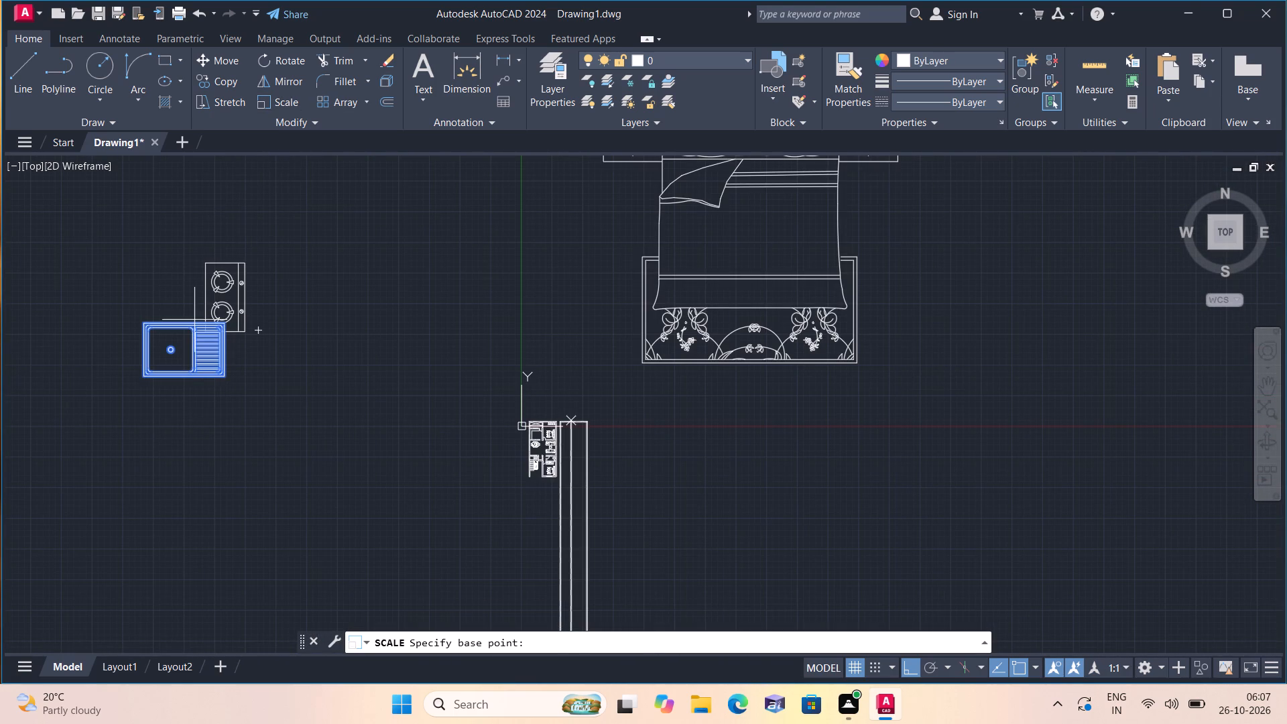
scroll(188, 357, "up", 2)
left_click(190, 357)
left_click(204, 365)
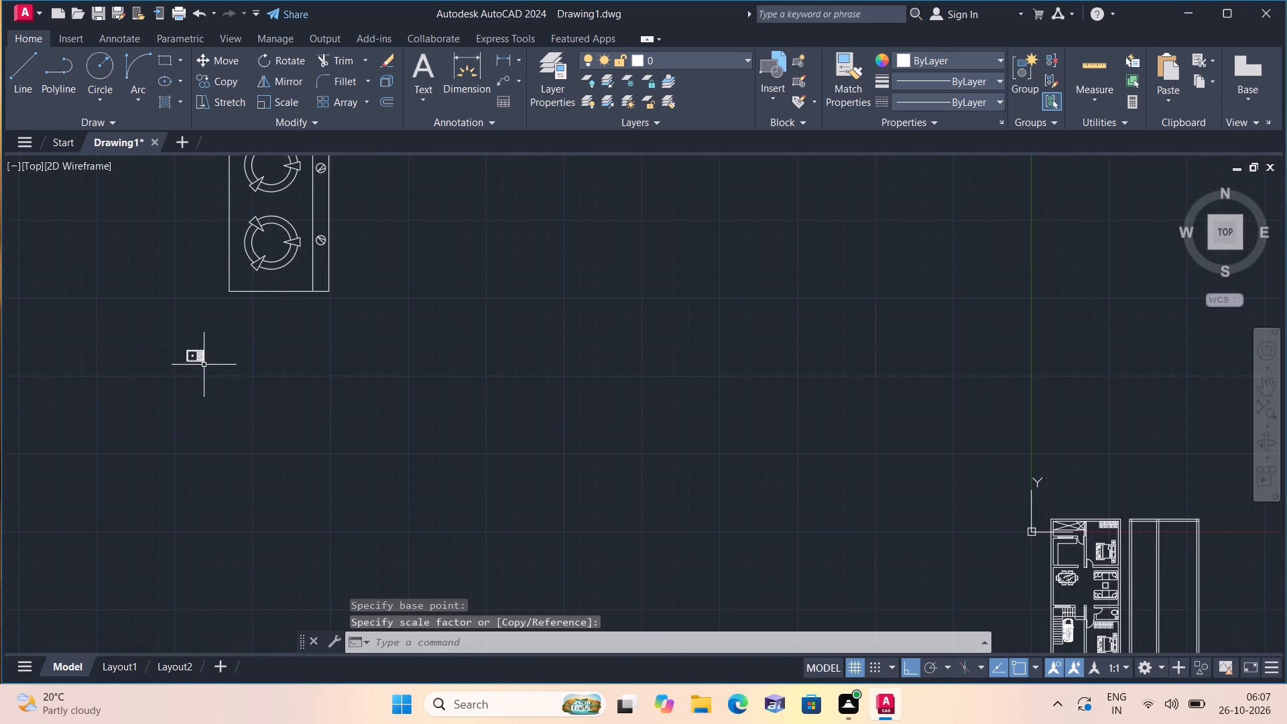
Move the reduced sink by its lower-right corner to the empty space left of the floor plan's kitchen.
left_click(203, 357)
left_click(202, 361)
scroll(349, 436, "down", 2)
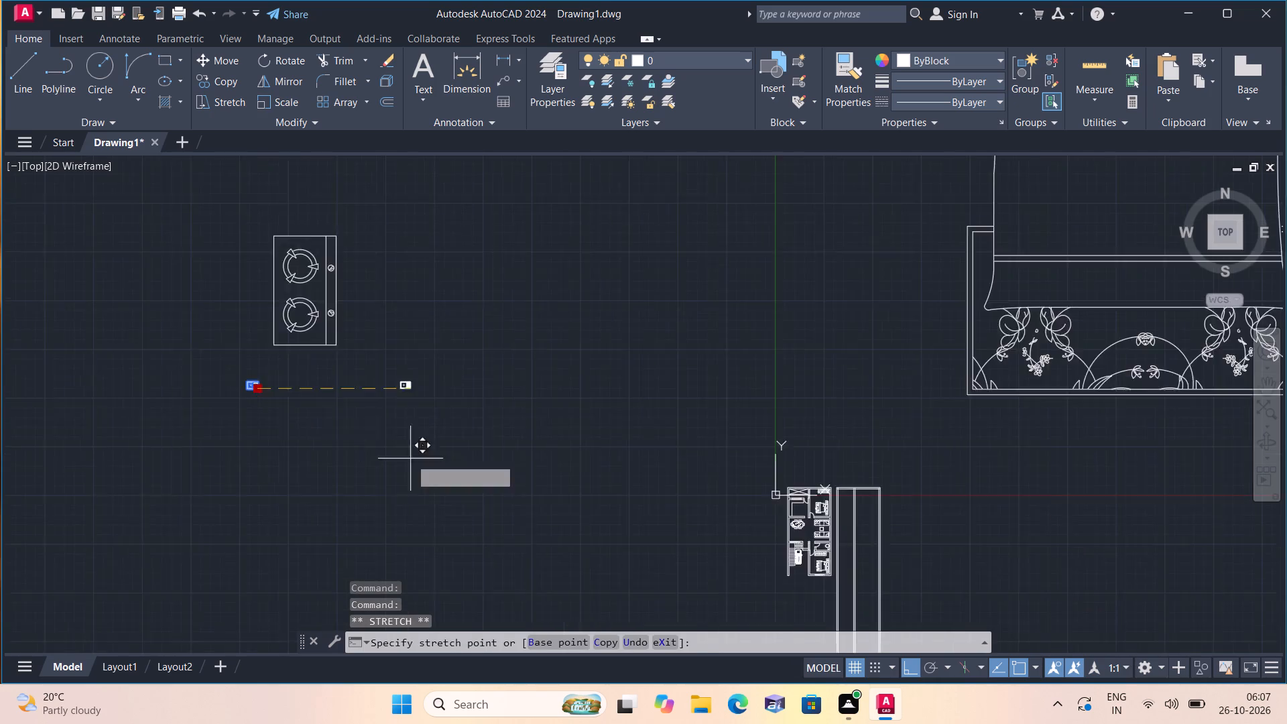
middle_click_drag(579, 495, 534, 494)
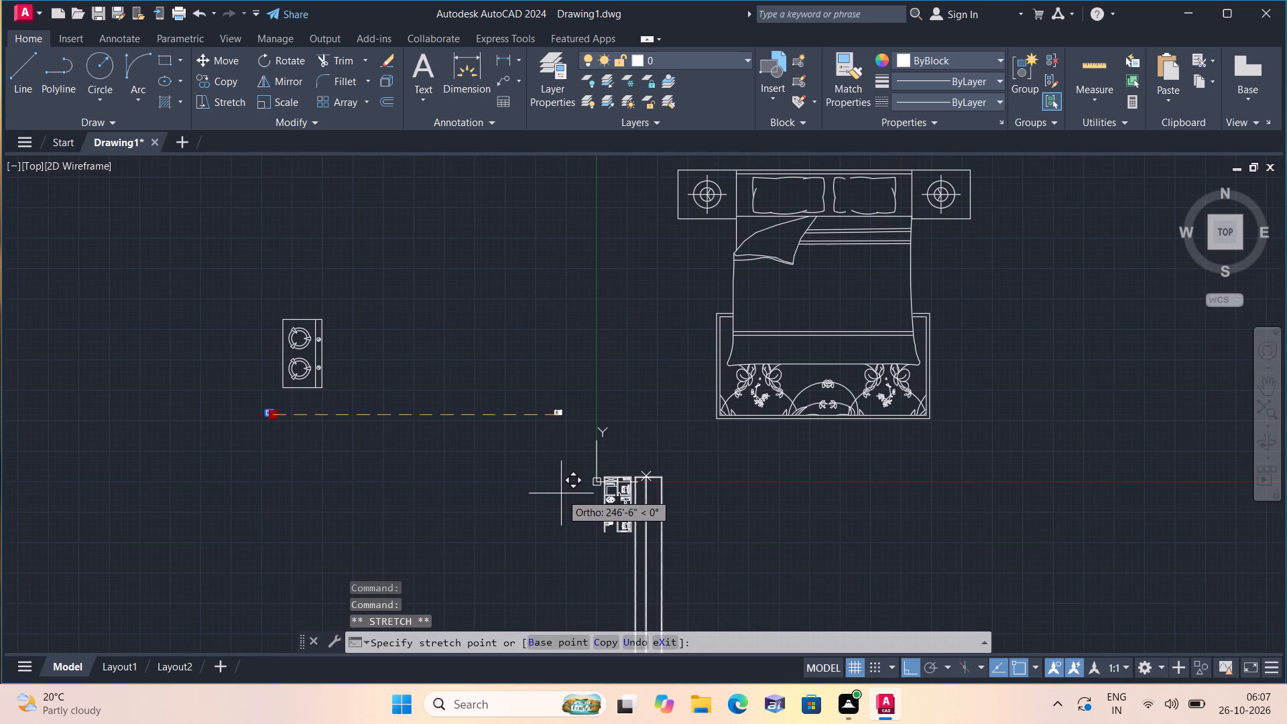
key("F9")
key("F9")
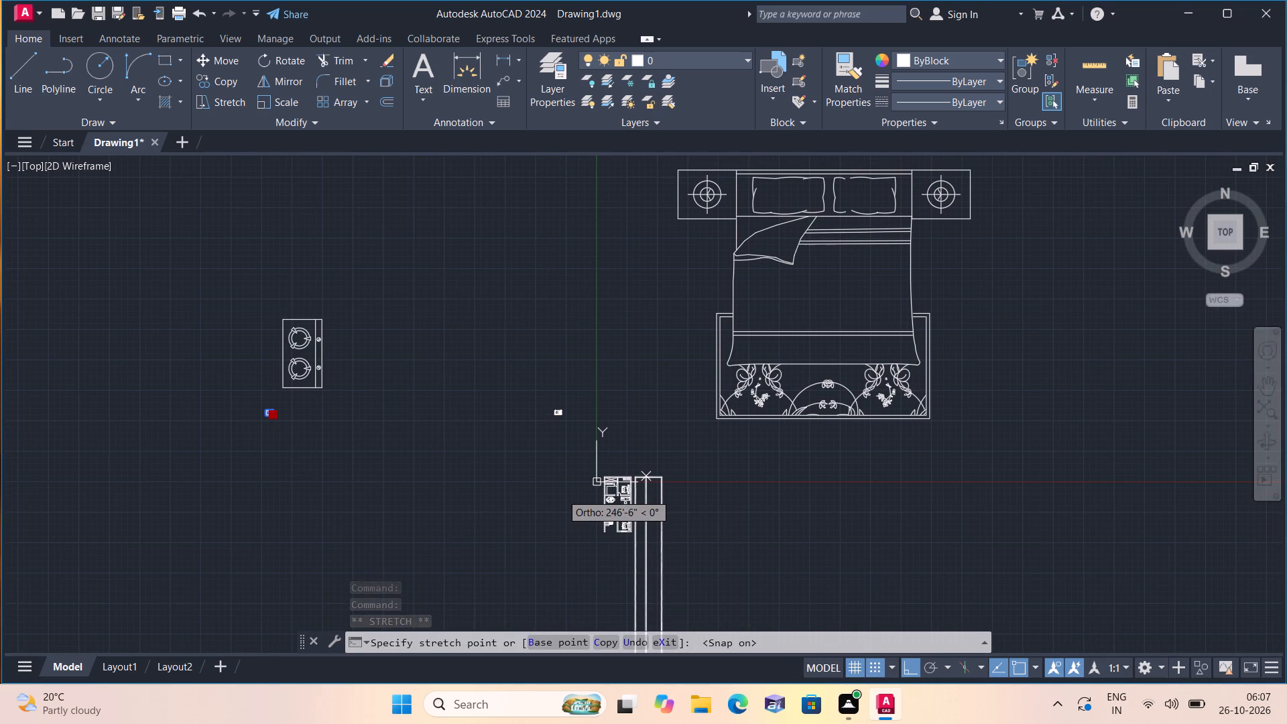
key("F8")
scroll(601, 493, "up", 6)
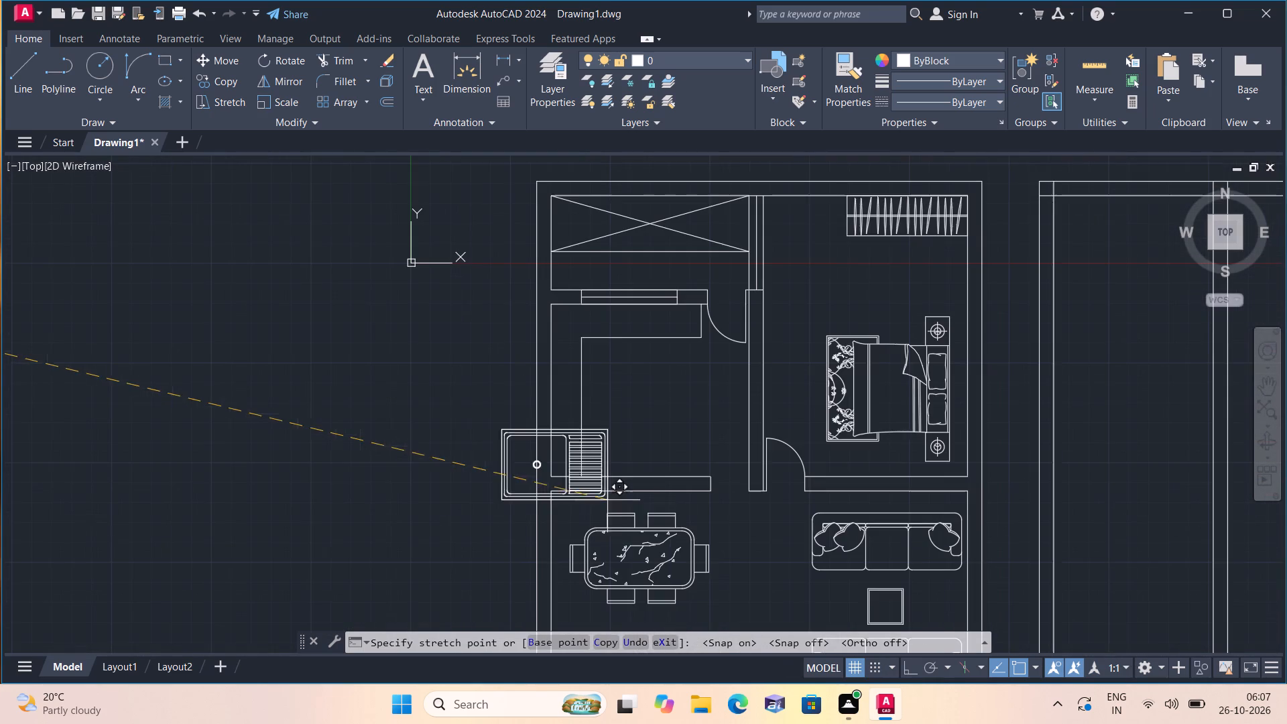
middle_click_drag(665, 412, 690, 459)
left_click(448, 485)
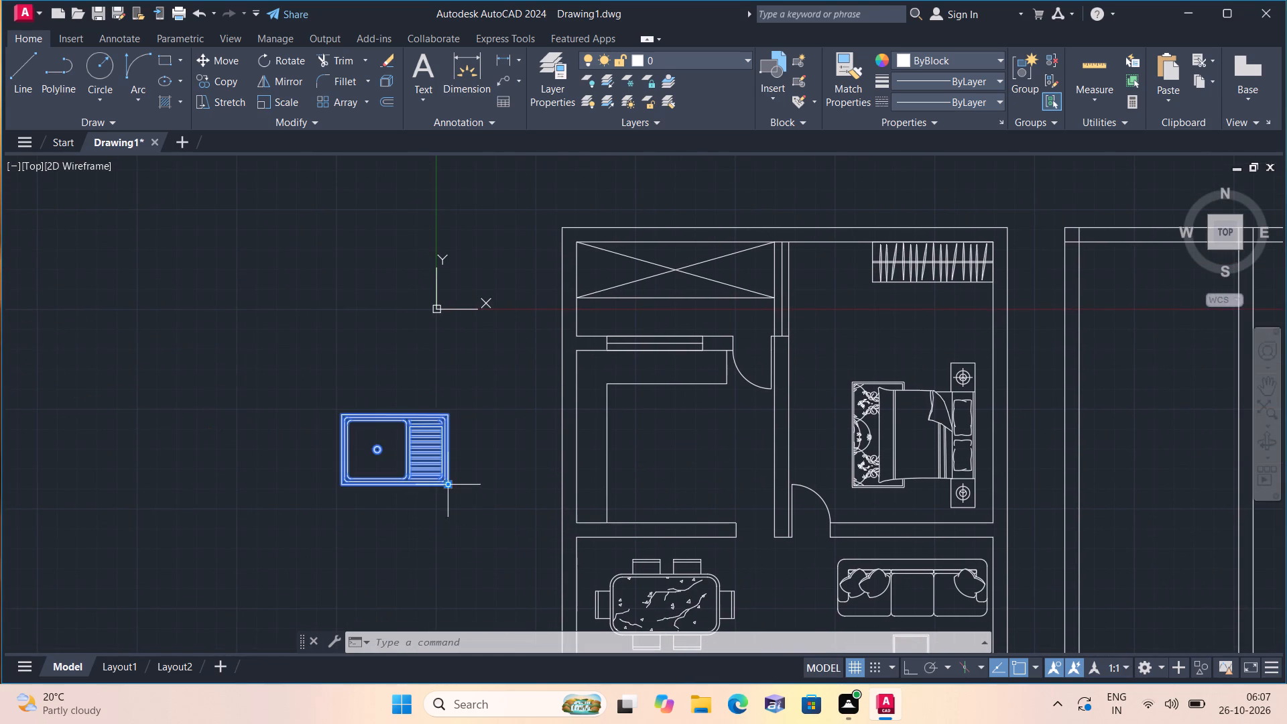
Scale the sink beside the plan down freehand to a little over a third of its size.
left_click(287, 100)
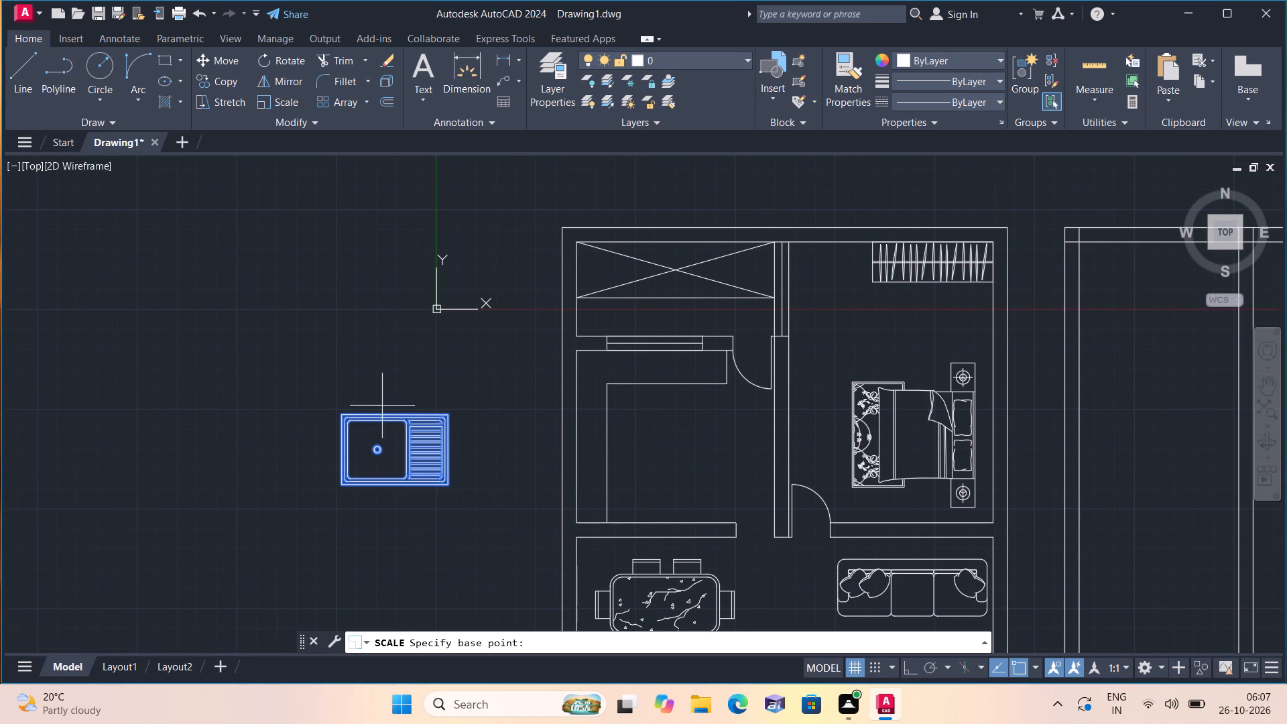
left_click(392, 434)
left_click(397, 414)
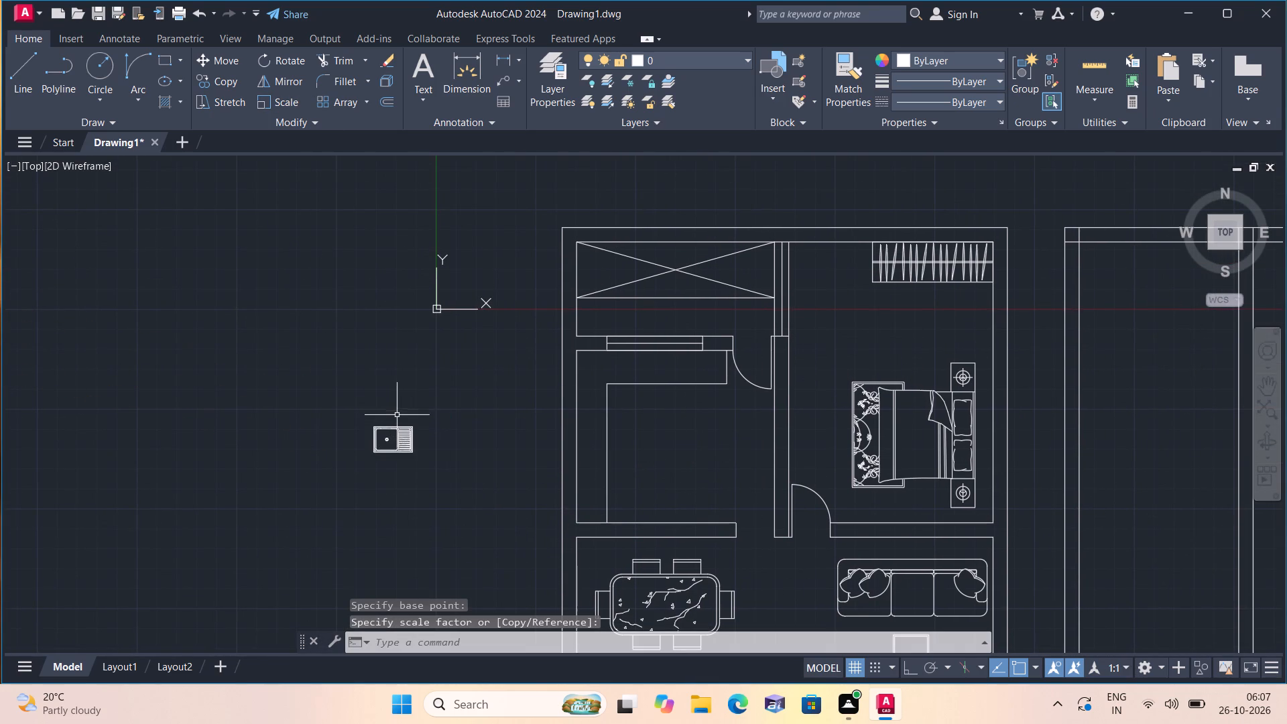
Move the sink by its lower-right corner onto the kitchen counter below the window.
left_click(407, 442)
left_click(411, 450)
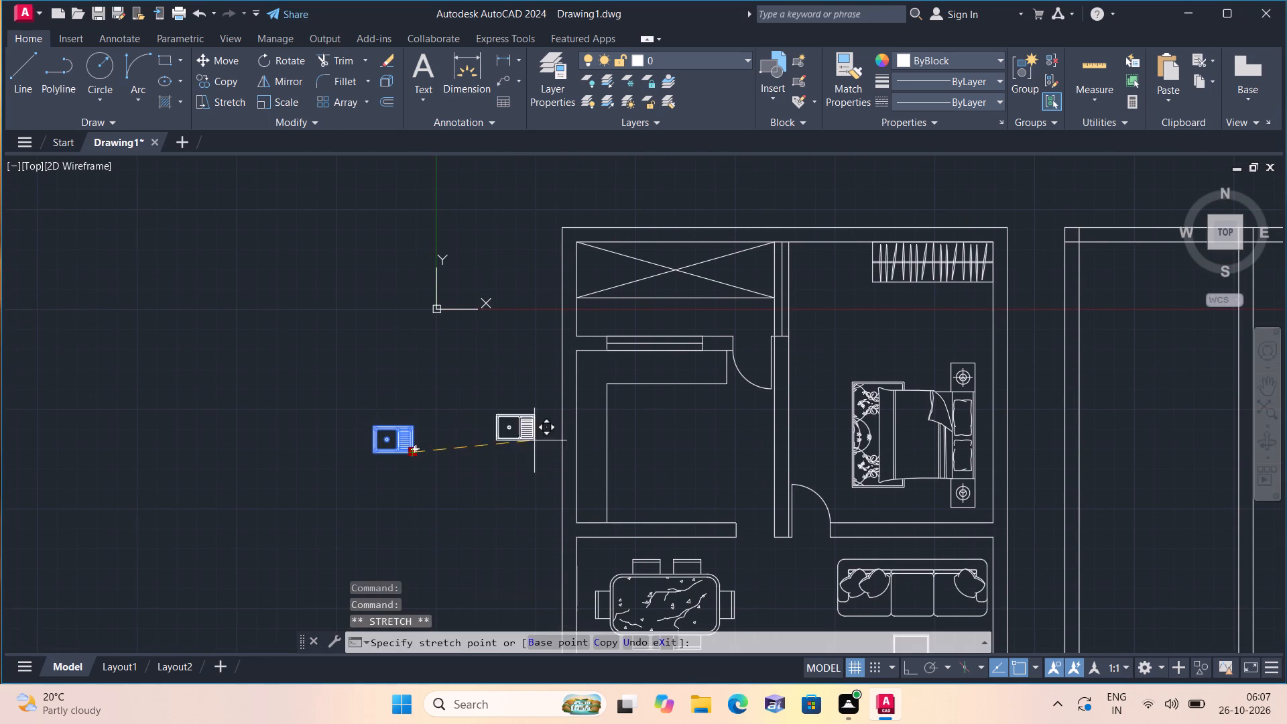
scroll(673, 385, "up", 2)
left_click(682, 375)
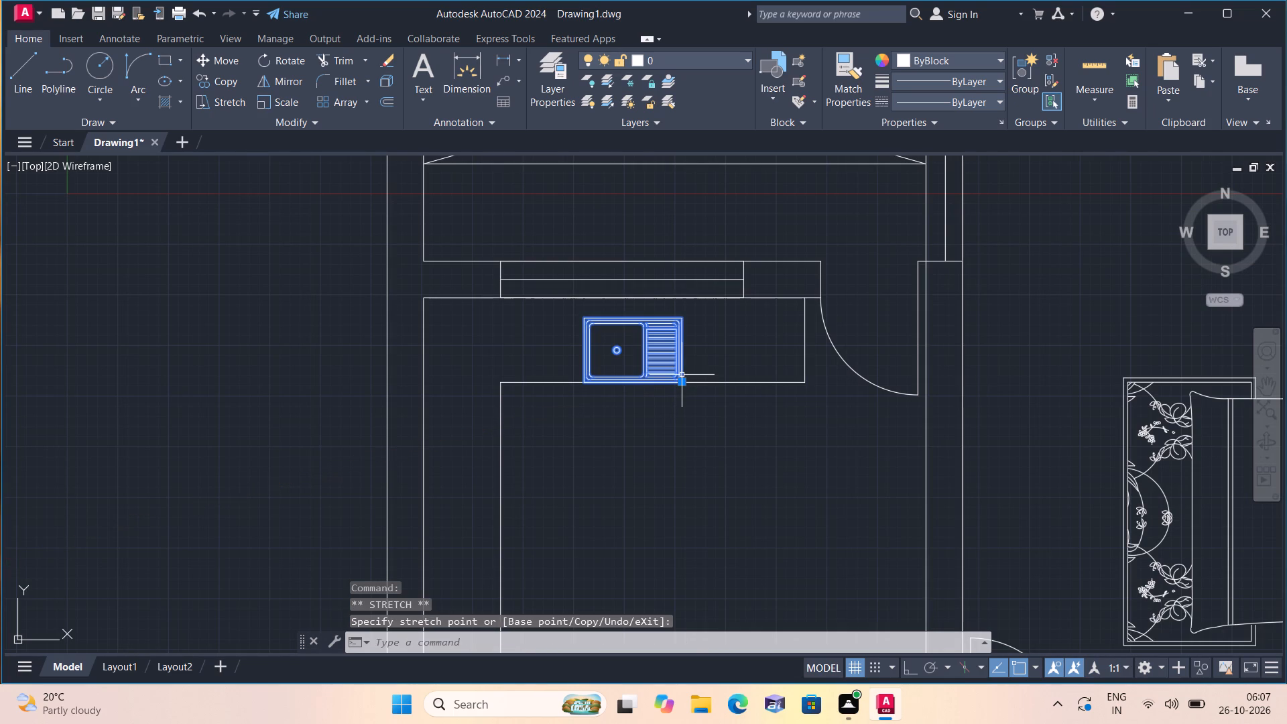
key("Escape")
Scale the rotated two-burner stove block down freehand to a small fraction of its size.
scroll(673, 373, "down", 5)
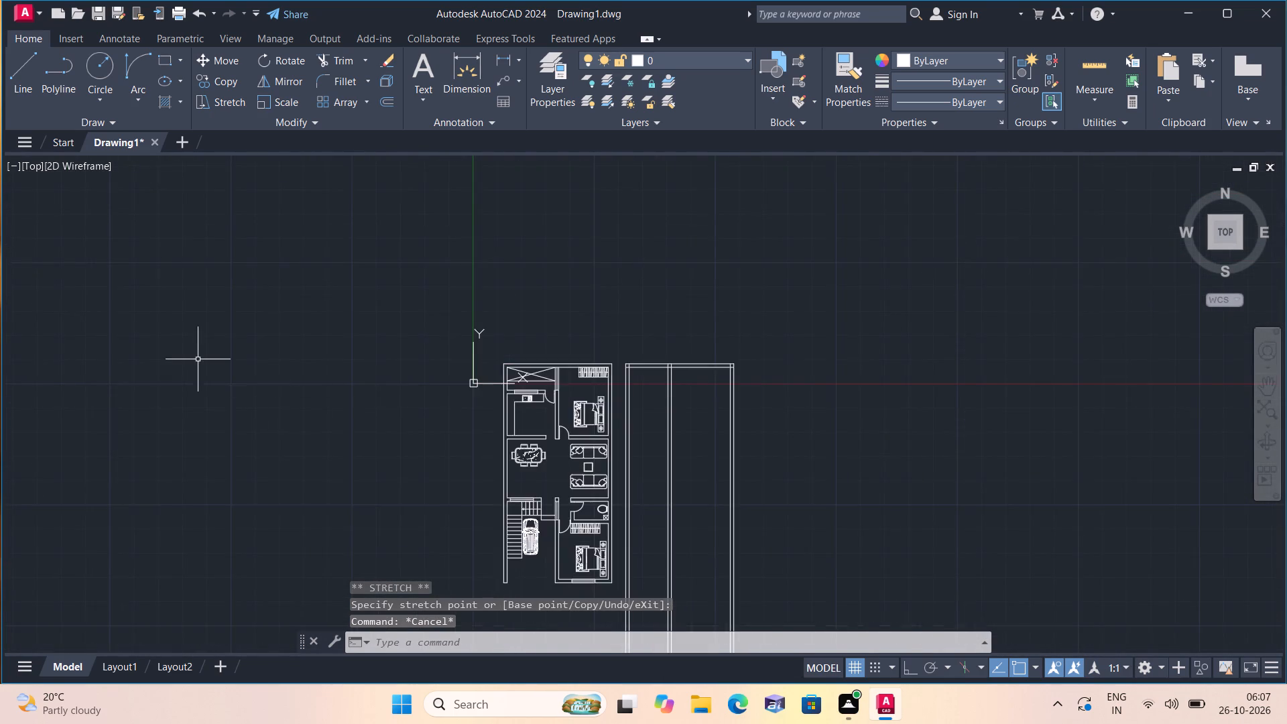
scroll(193, 353, "down", 3)
middle_click_drag(184, 337, 381, 385)
scroll(363, 383, "down", 1)
left_click(107, 267)
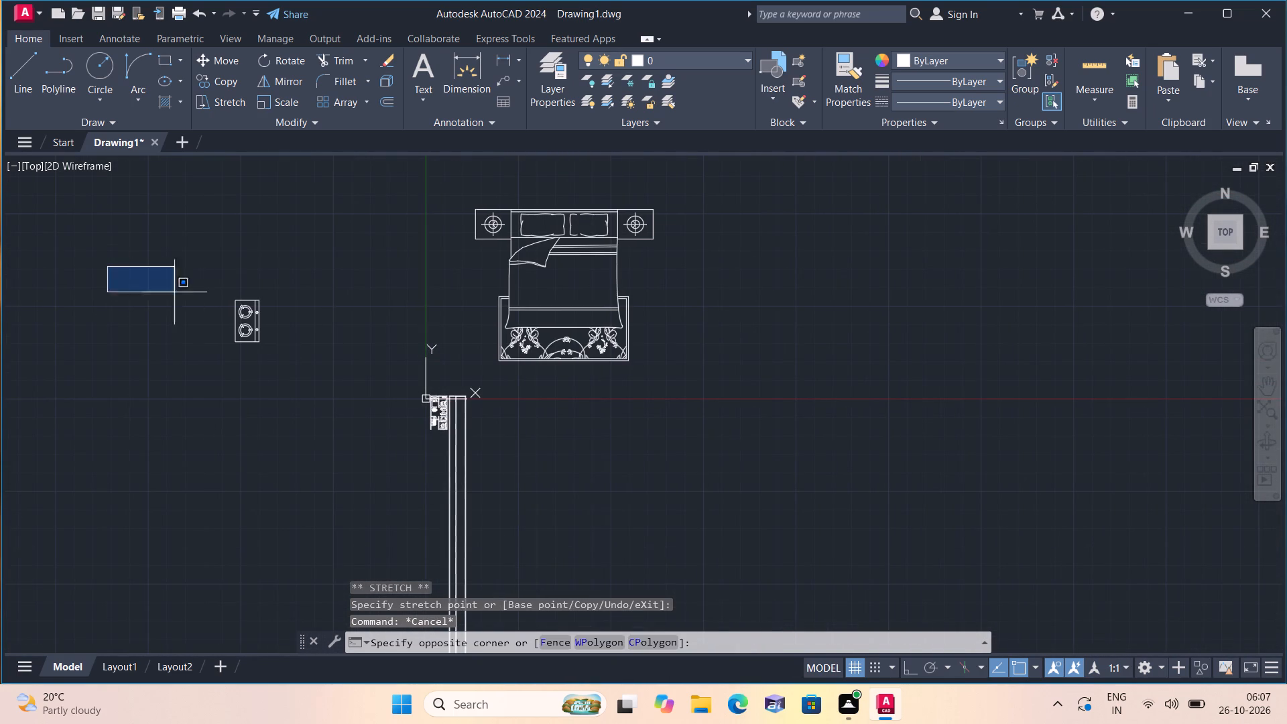
left_click(308, 376)
left_click(282, 99)
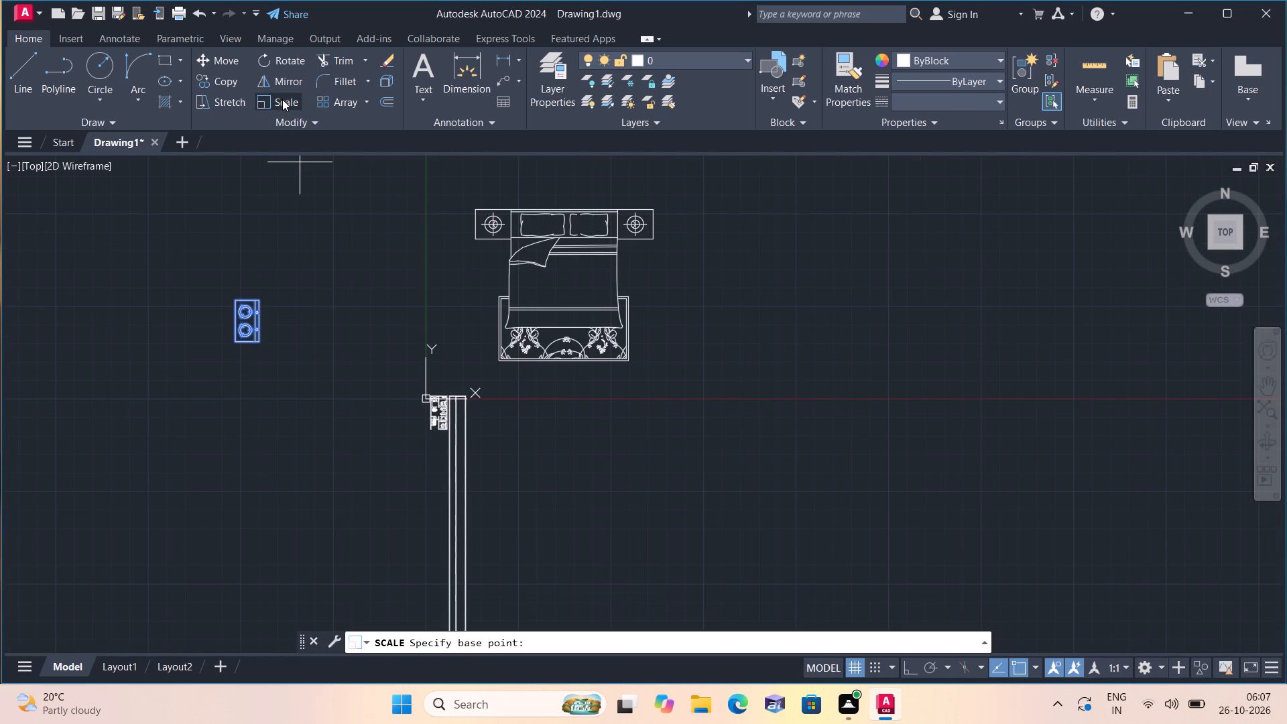
scroll(244, 300, "up", 3)
scroll(247, 379, "up", 2)
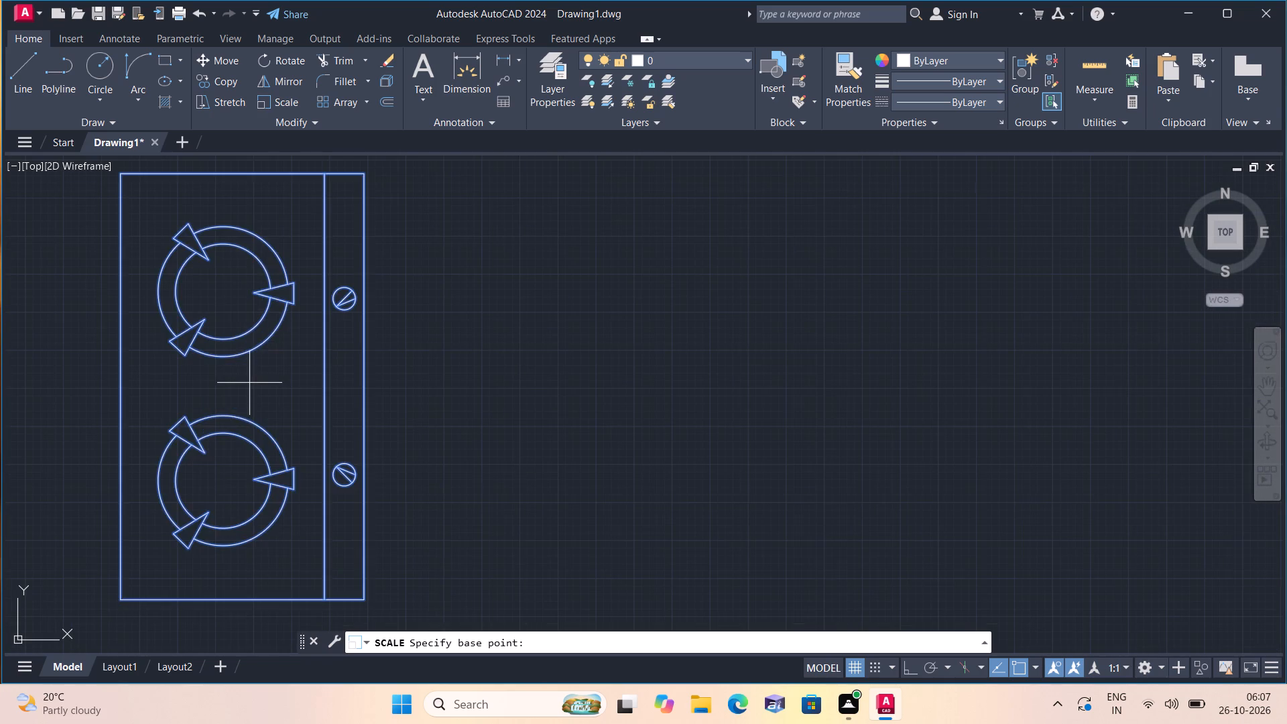
left_click(249, 382)
left_click(257, 364)
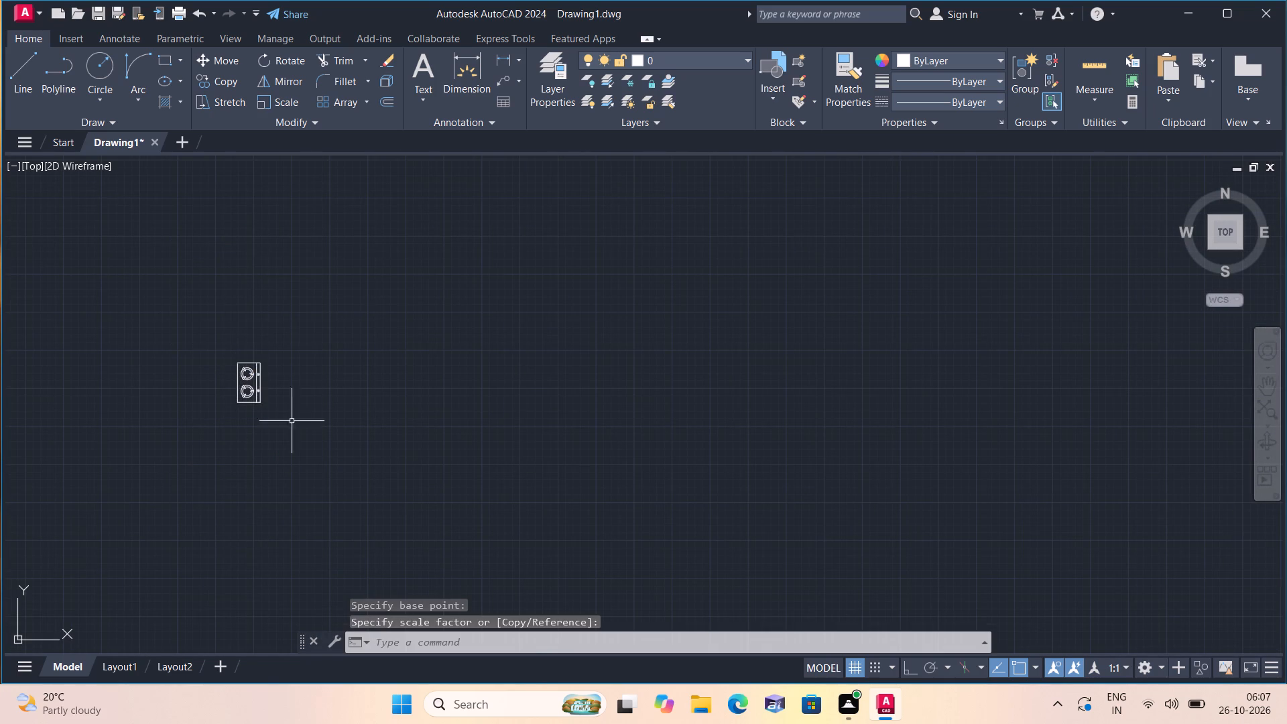
Move the reduced stove to the empty space just left of the kitchen's outer wall.
left_click_drag(300, 442, 290, 417)
left_click(190, 311)
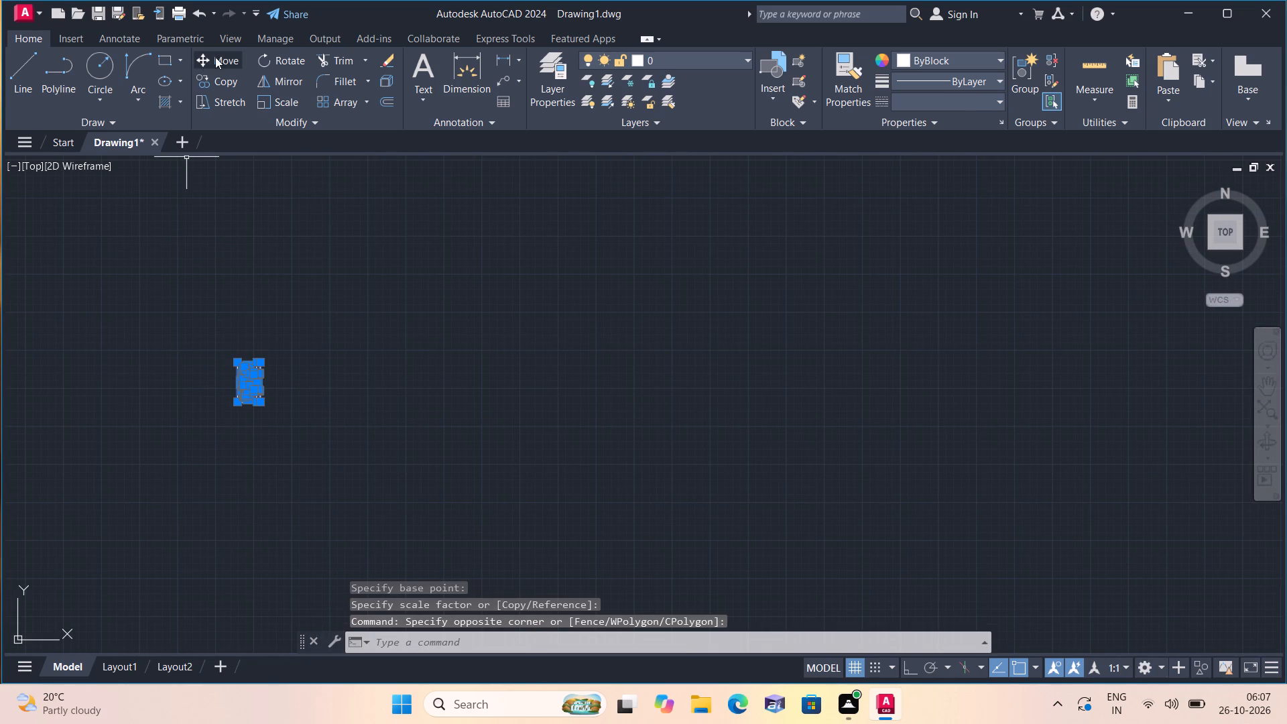
left_click(216, 56)
left_click(242, 375)
scroll(243, 370, "down", 2)
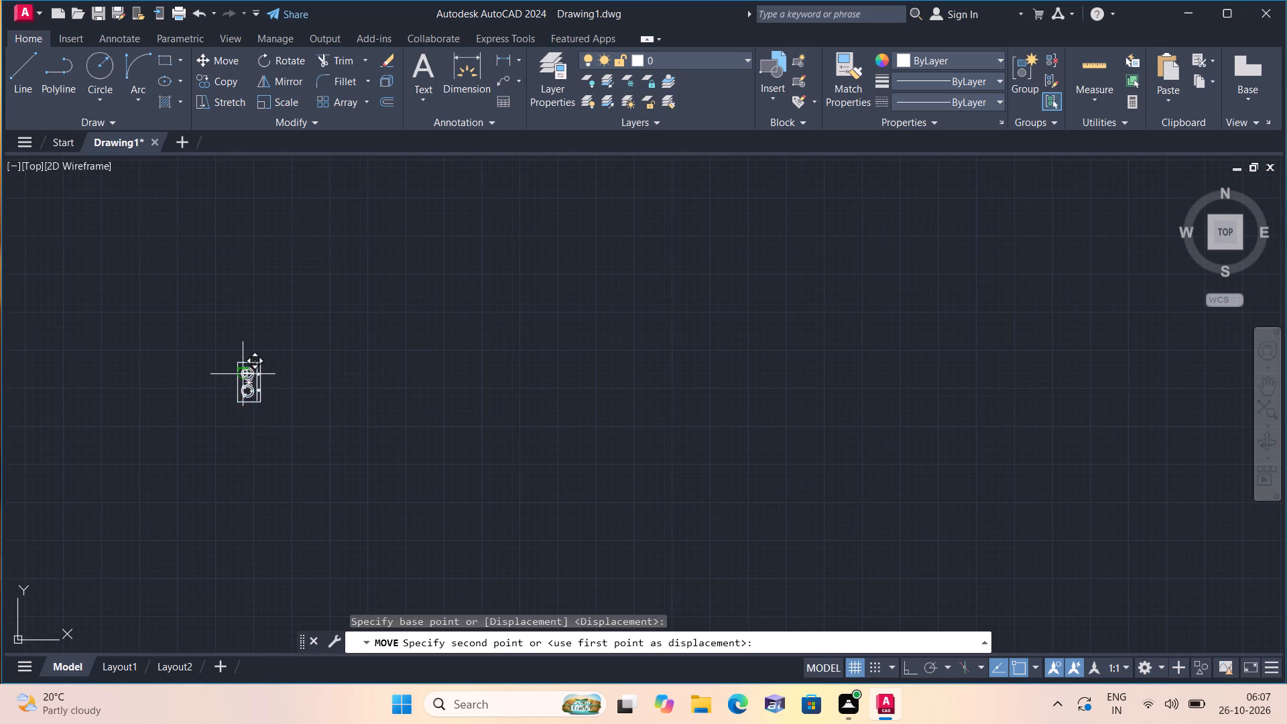
scroll(306, 384, "down", 1)
middle_click_drag(306, 384, 196, 210)
scroll(660, 383, "up", 3)
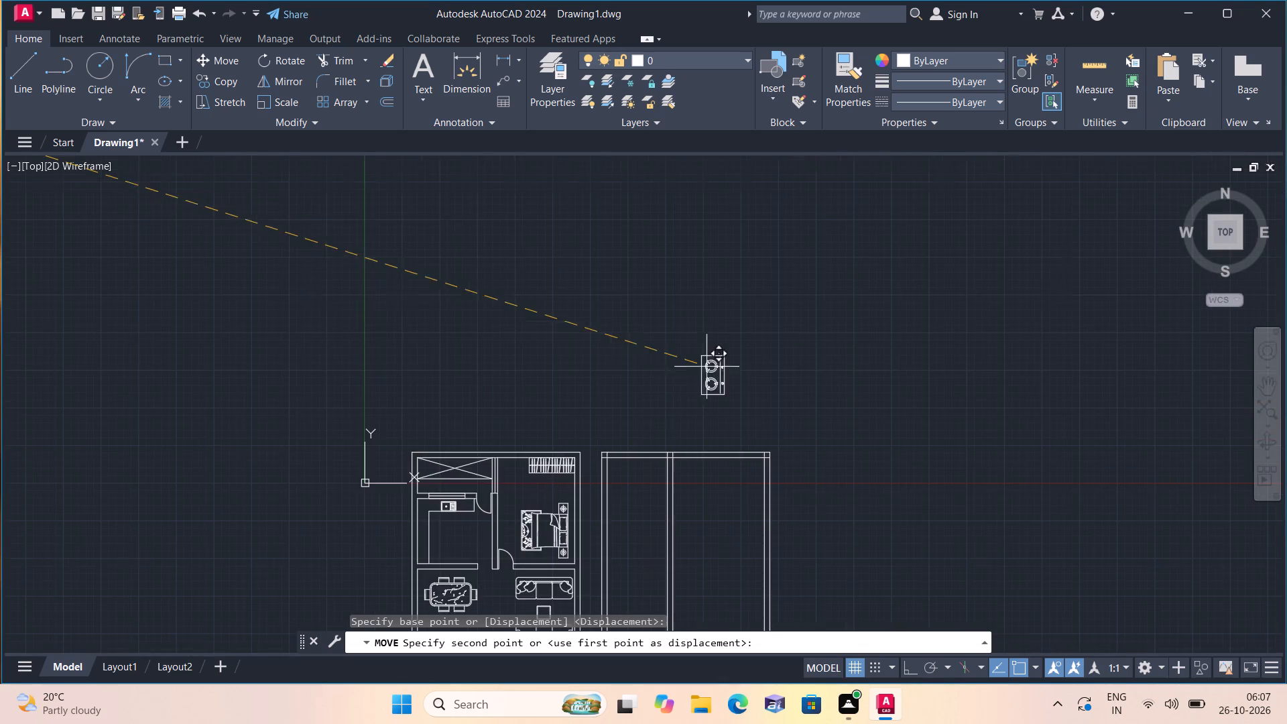
scroll(444, 585, "up", 3)
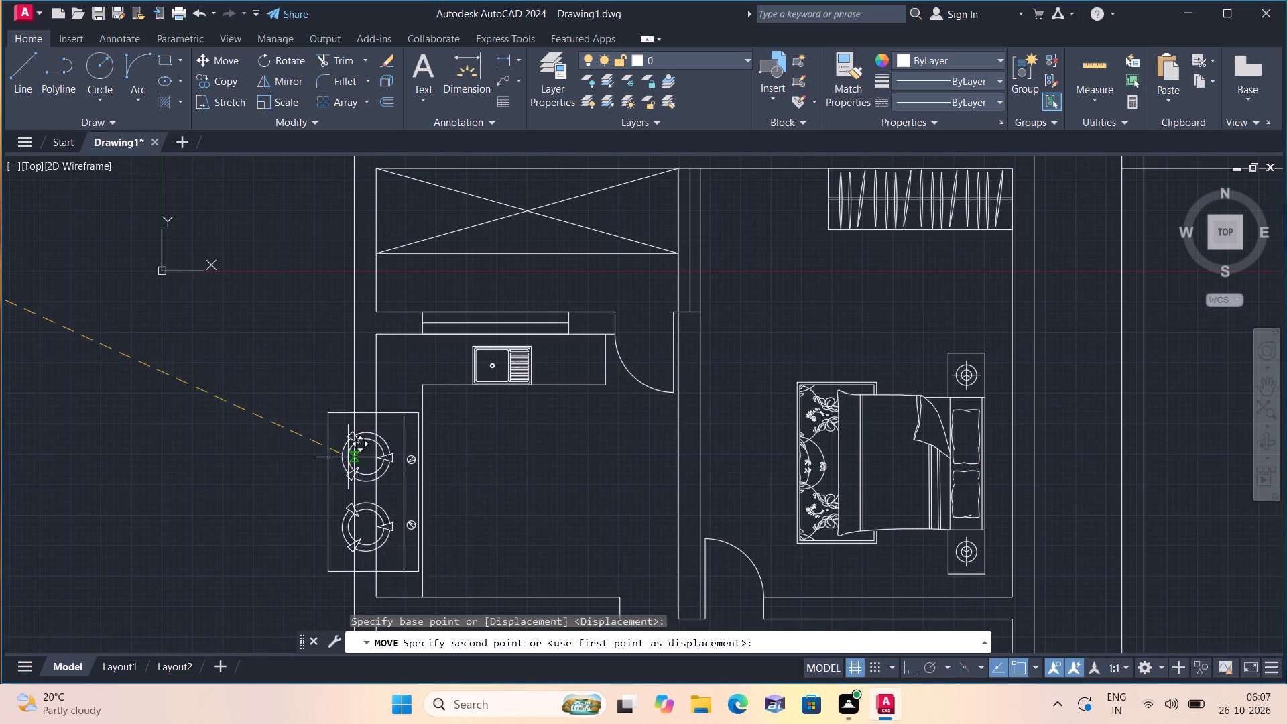
left_click(206, 416)
Scale the two-burner stove beside the plan down freehand to about half its size.
left_click_drag(310, 548, 290, 526)
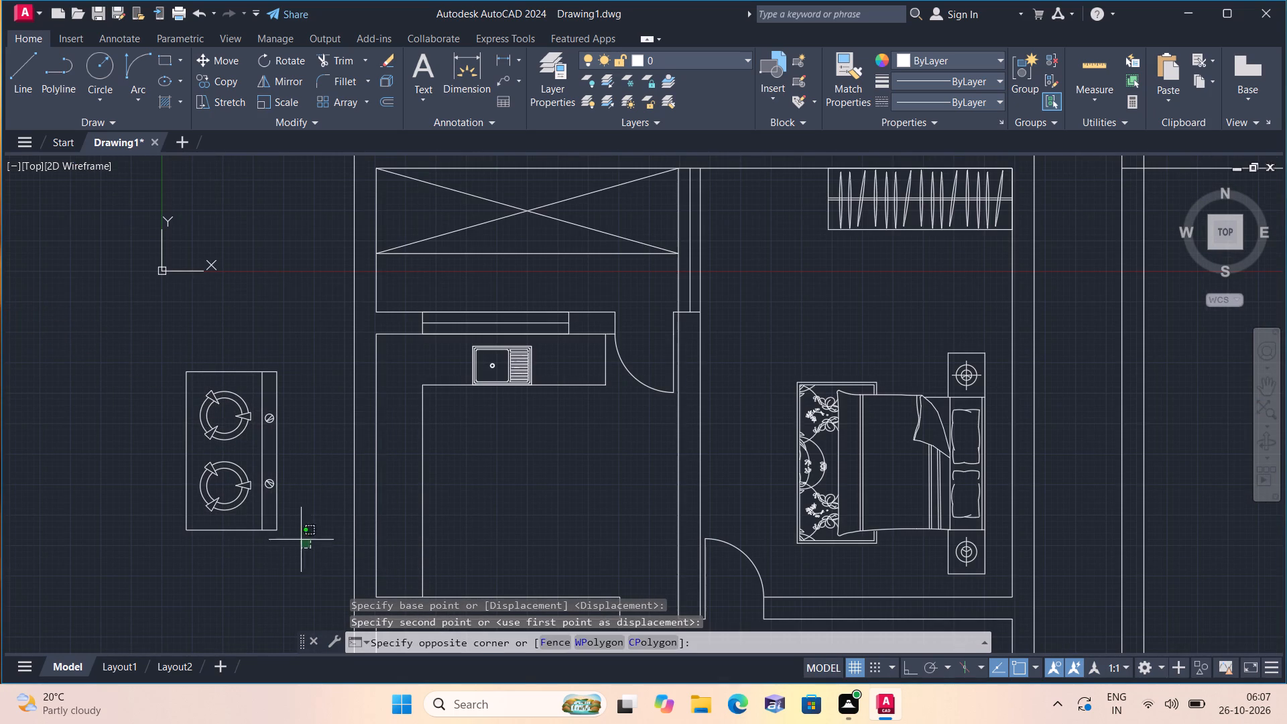
left_click(115, 307)
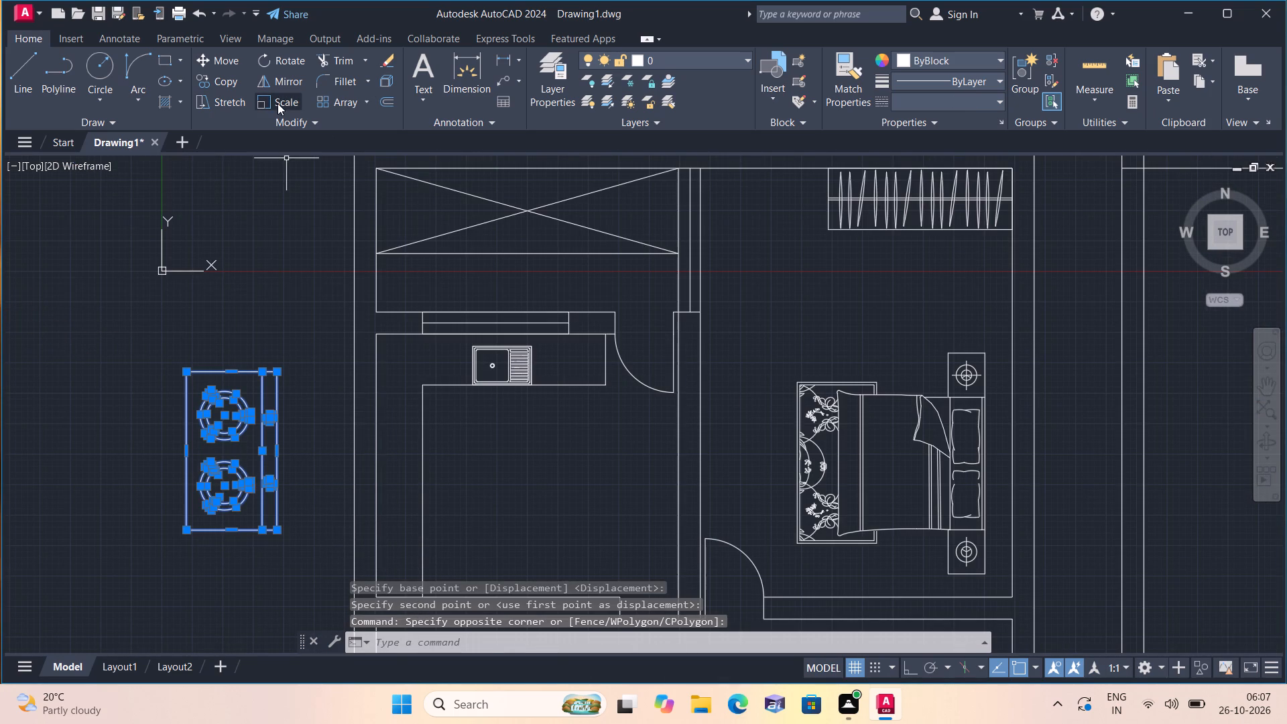
left_click(278, 103)
left_click(251, 445)
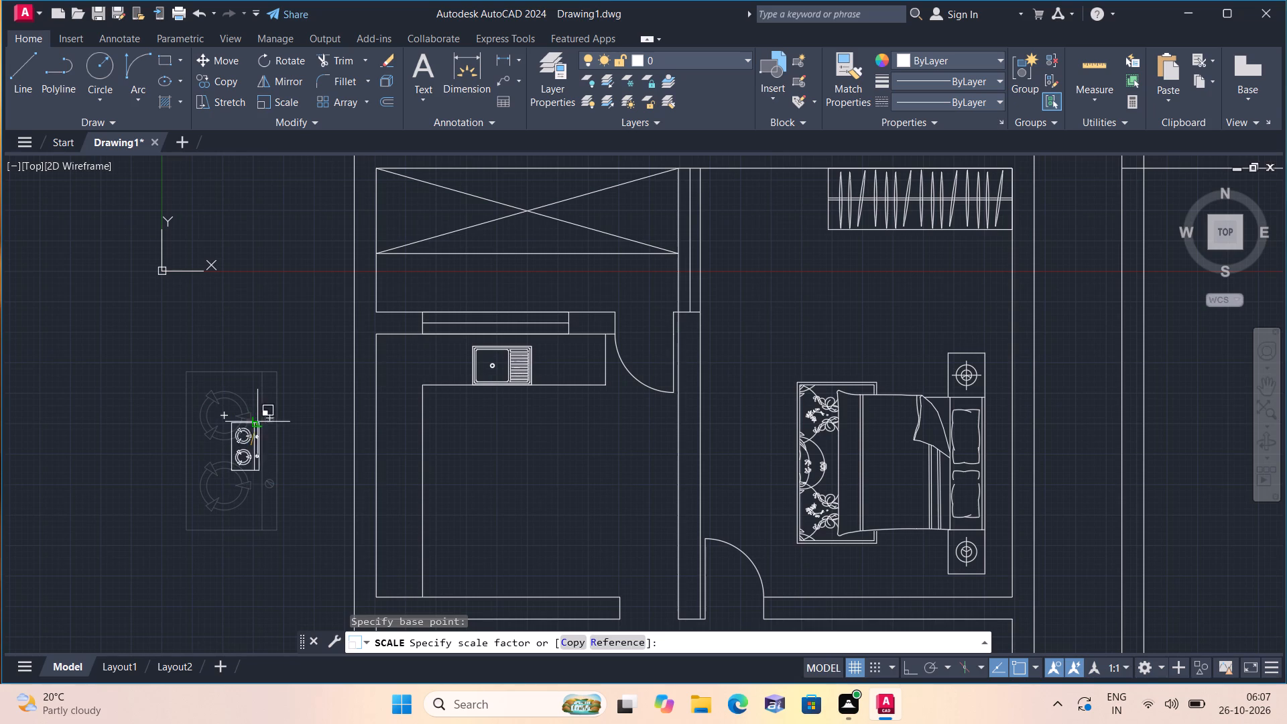
left_click(265, 405)
Move the reduced stove slightly closer to the kitchen's outer wall, keeping it outside the plan.
left_click_drag(299, 524, 274, 490)
left_click(143, 363)
left_click(220, 58)
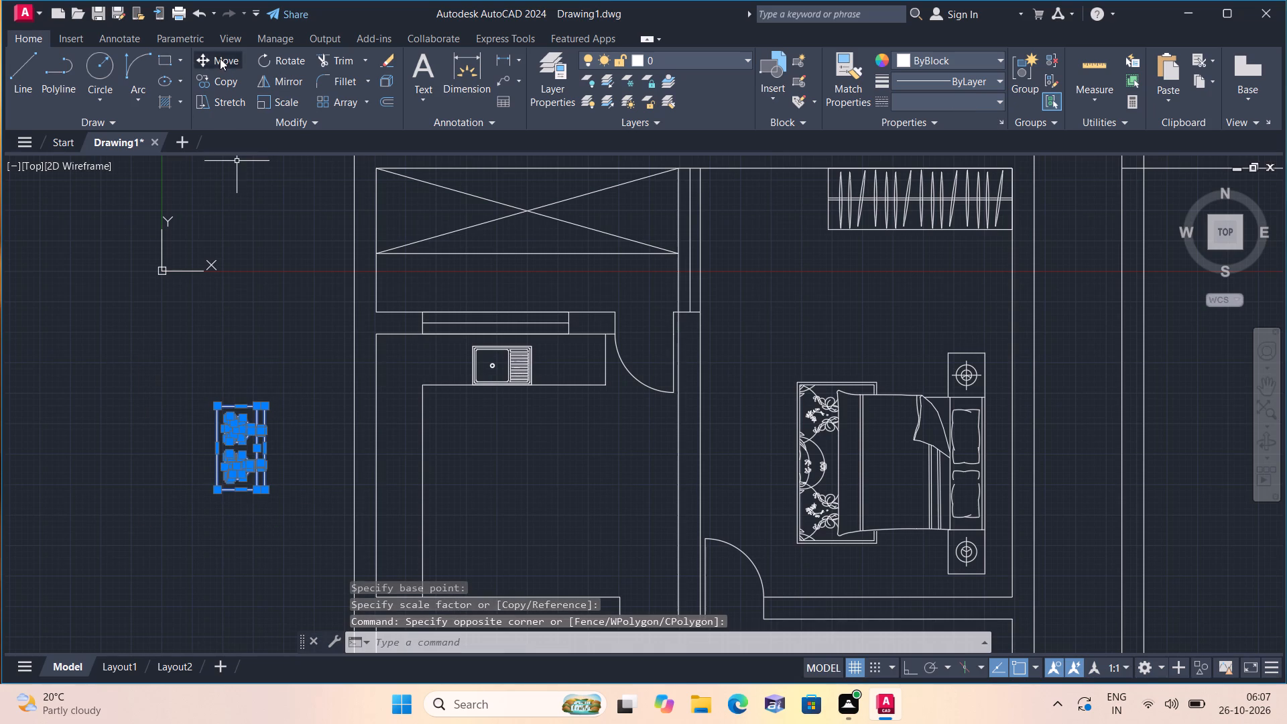
left_click(237, 448)
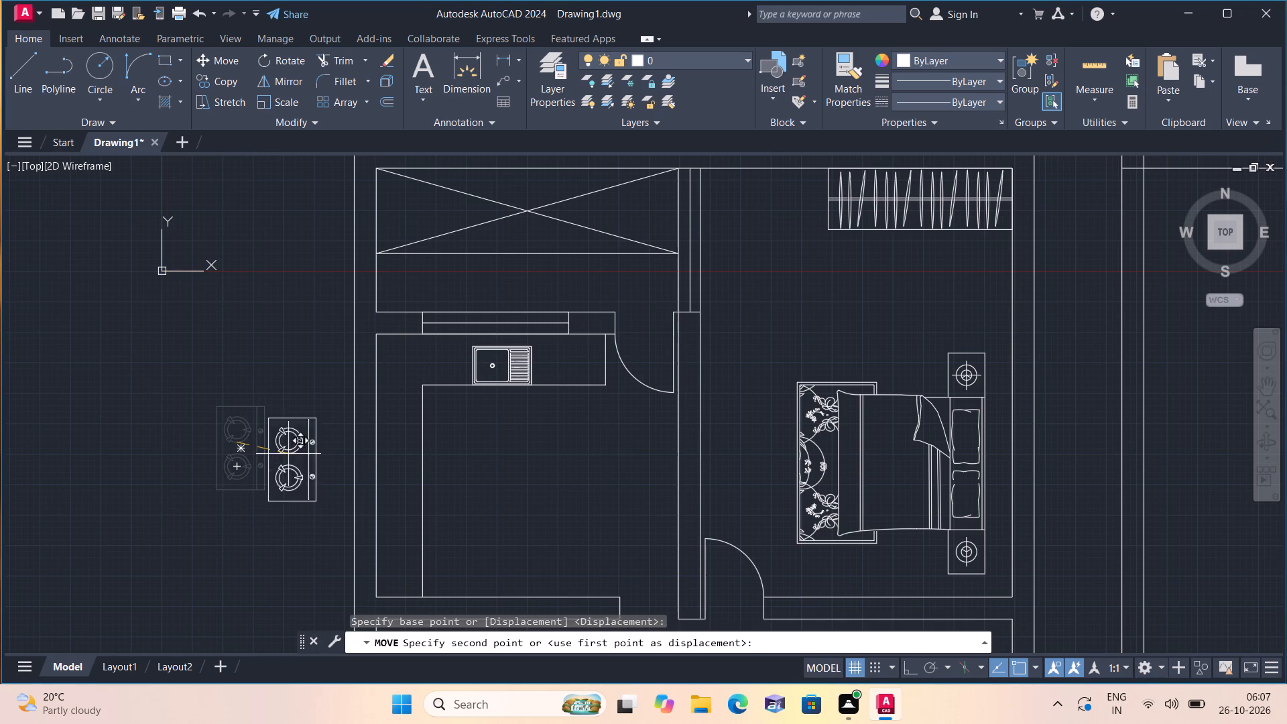
scroll(347, 454, "up", 1)
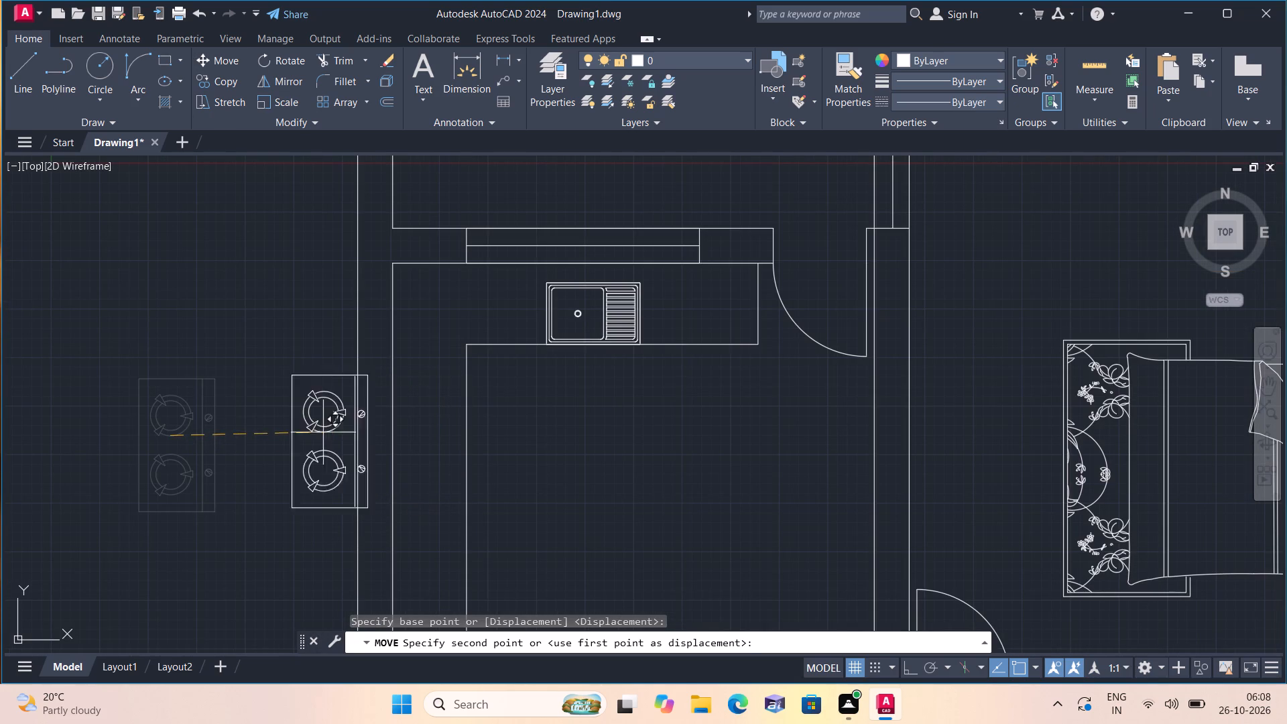
left_click(238, 410)
Scale the stove beside the kitchen's outer wall down freehand again to about half its size.
left_click_drag(311, 514, 292, 481)
left_click(153, 320)
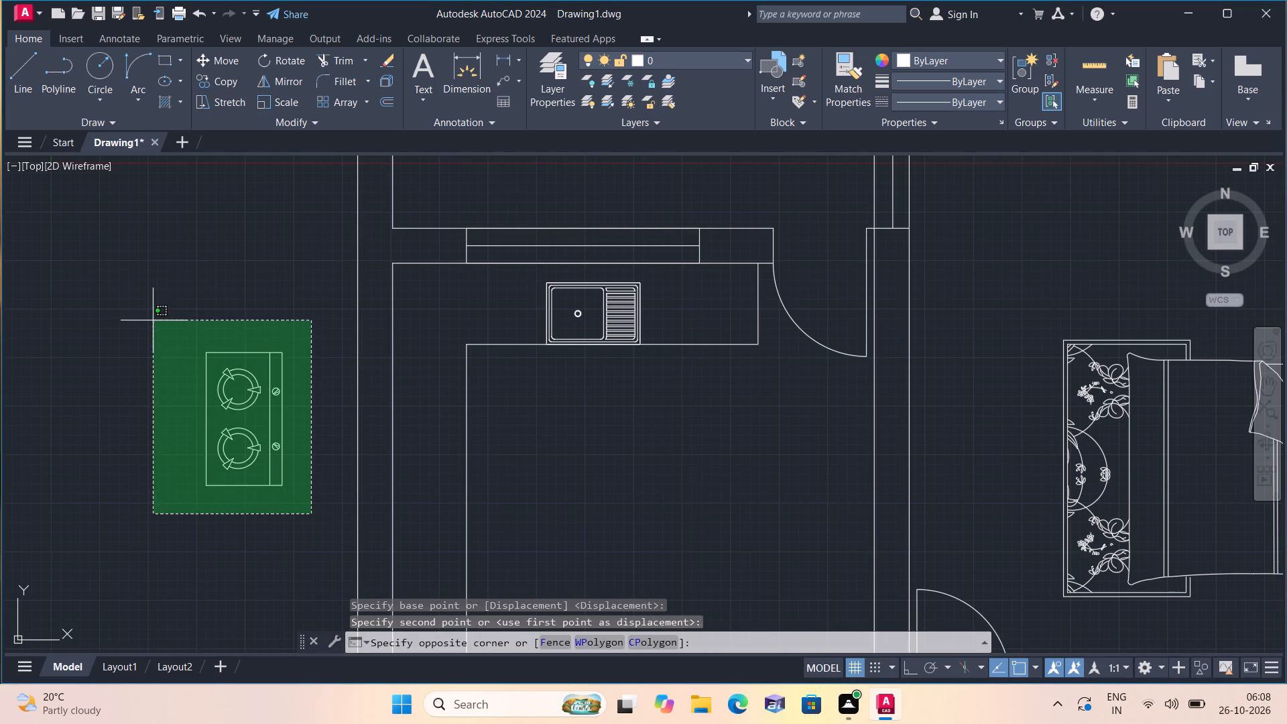
left_click(286, 95)
scroll(233, 448, "up", 1)
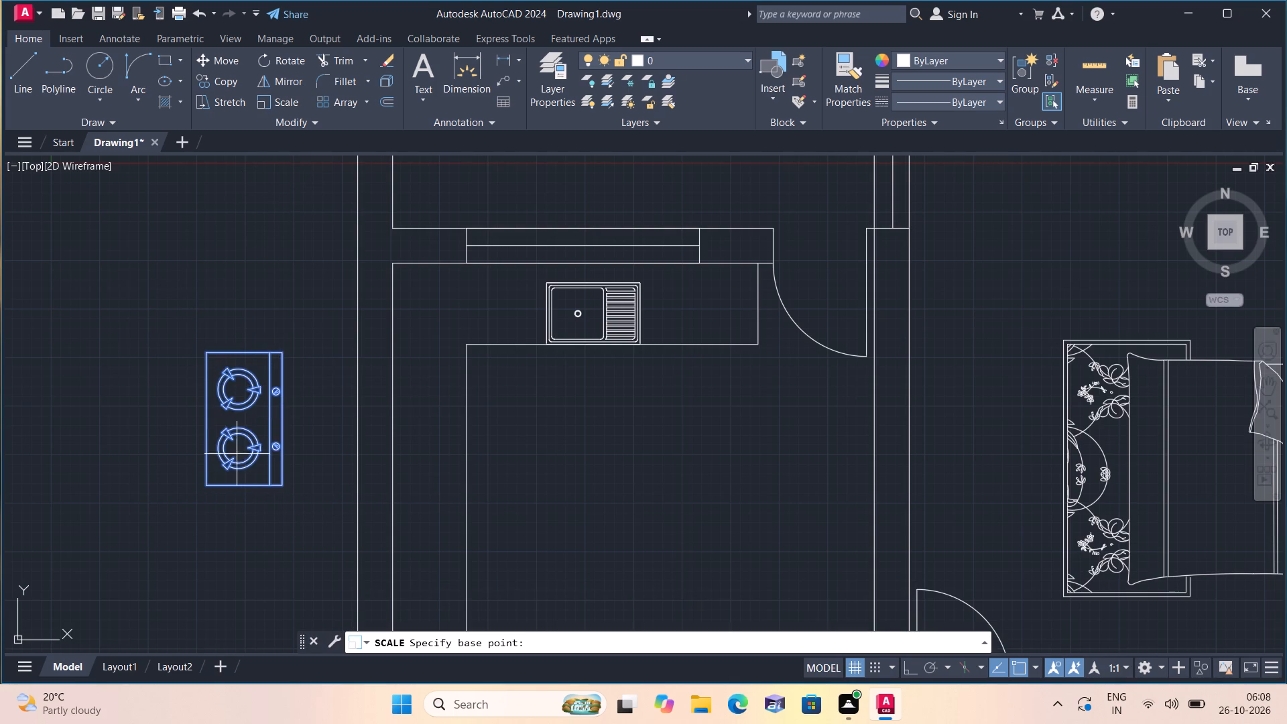
scroll(259, 406, "up", 1)
left_click_drag(262, 396, 266, 390)
left_click(298, 322)
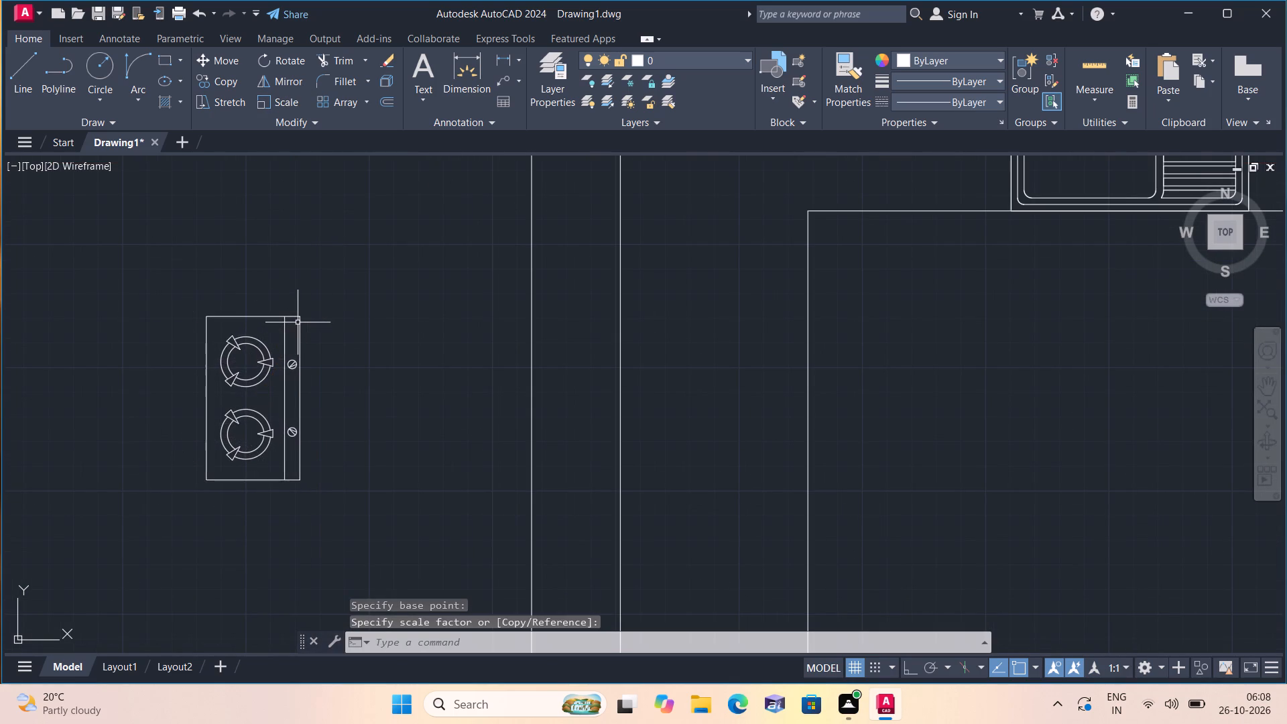
Move the small stove from outside the plan onto the kitchen counter leg along the outer wall.
scroll(299, 330, "down", 1)
left_click_drag(328, 483, 312, 440)
left_click(200, 308)
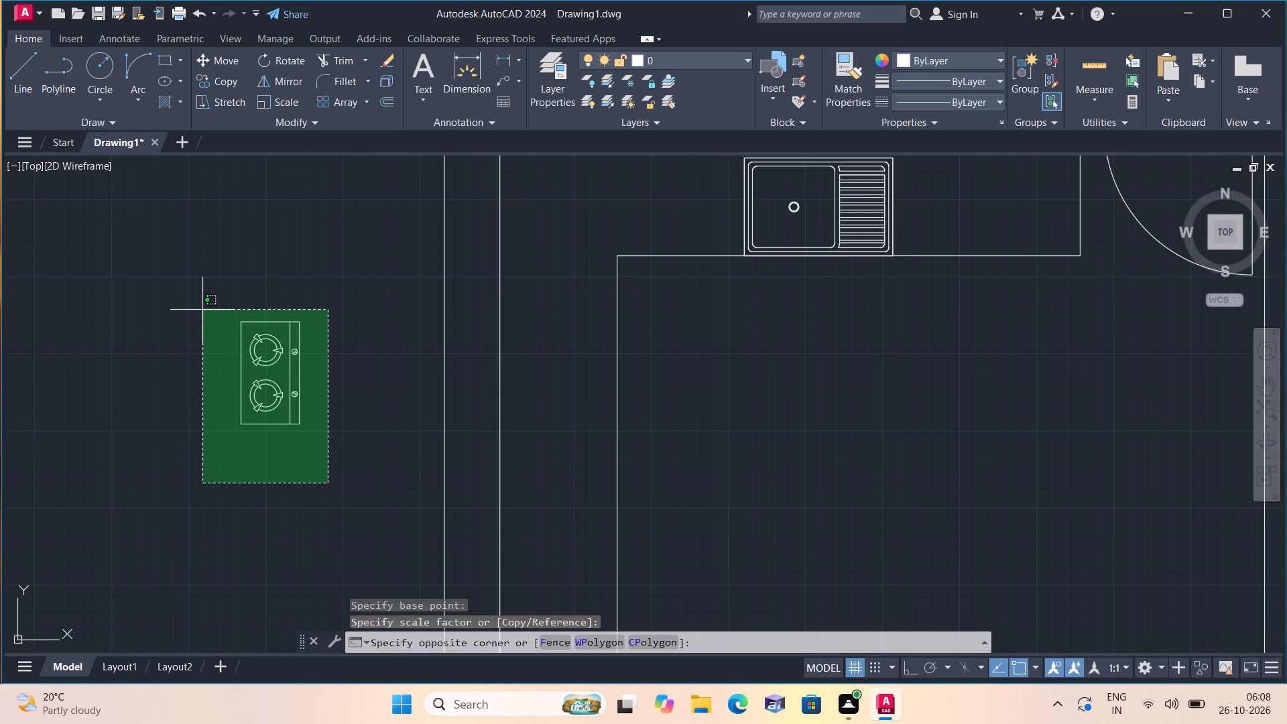
left_click(217, 61)
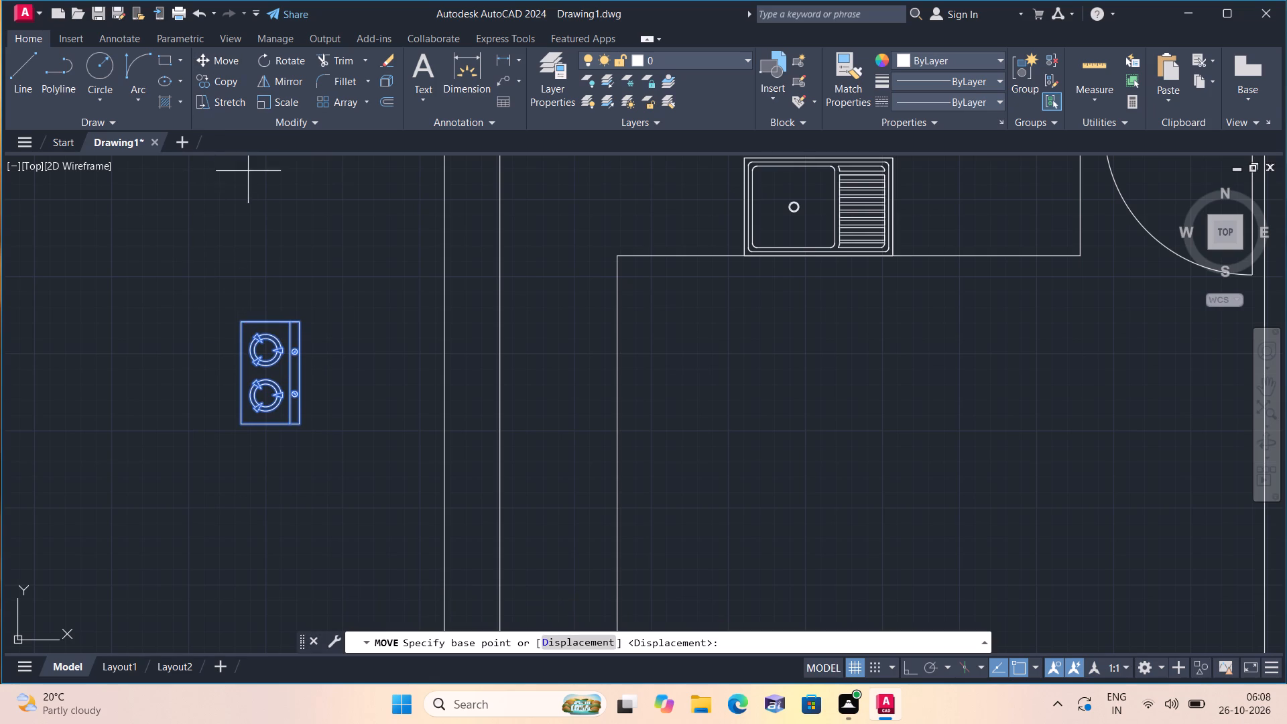
left_click(275, 387)
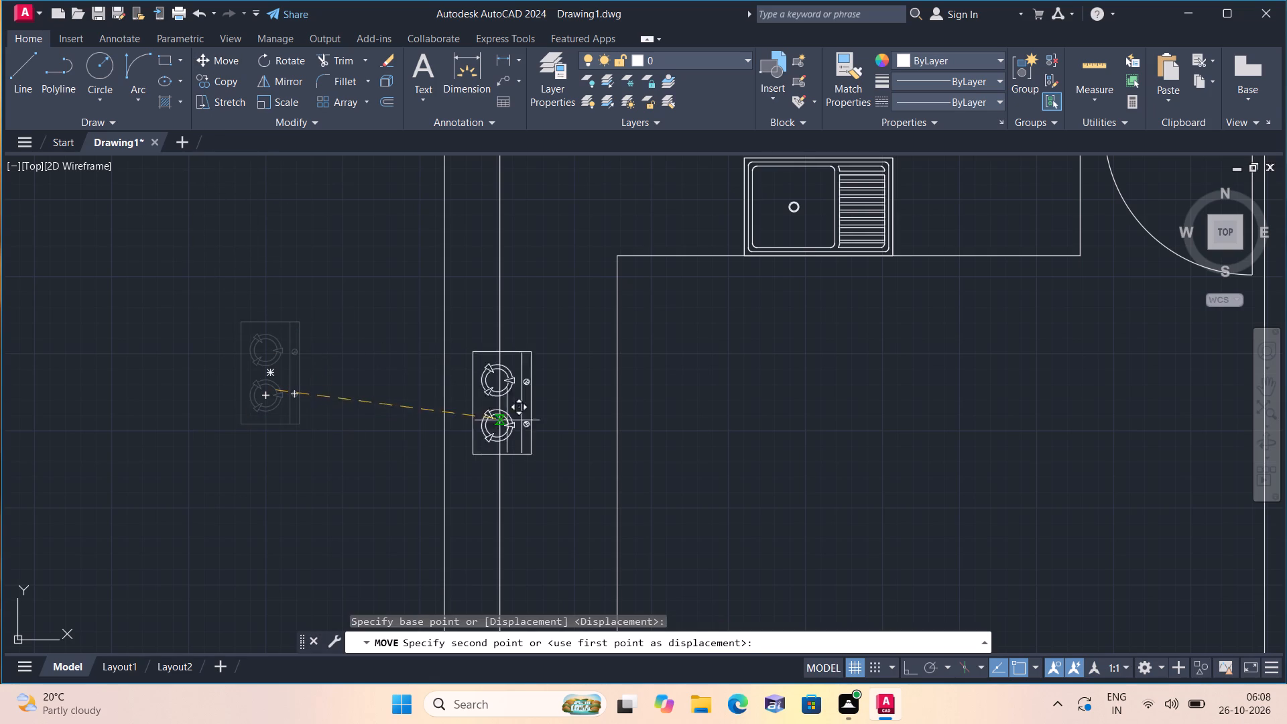
left_click(563, 409)
Scale the stove on the counter up freehand until it nearly fills the counter's width.
scroll(564, 410, "up", 1)
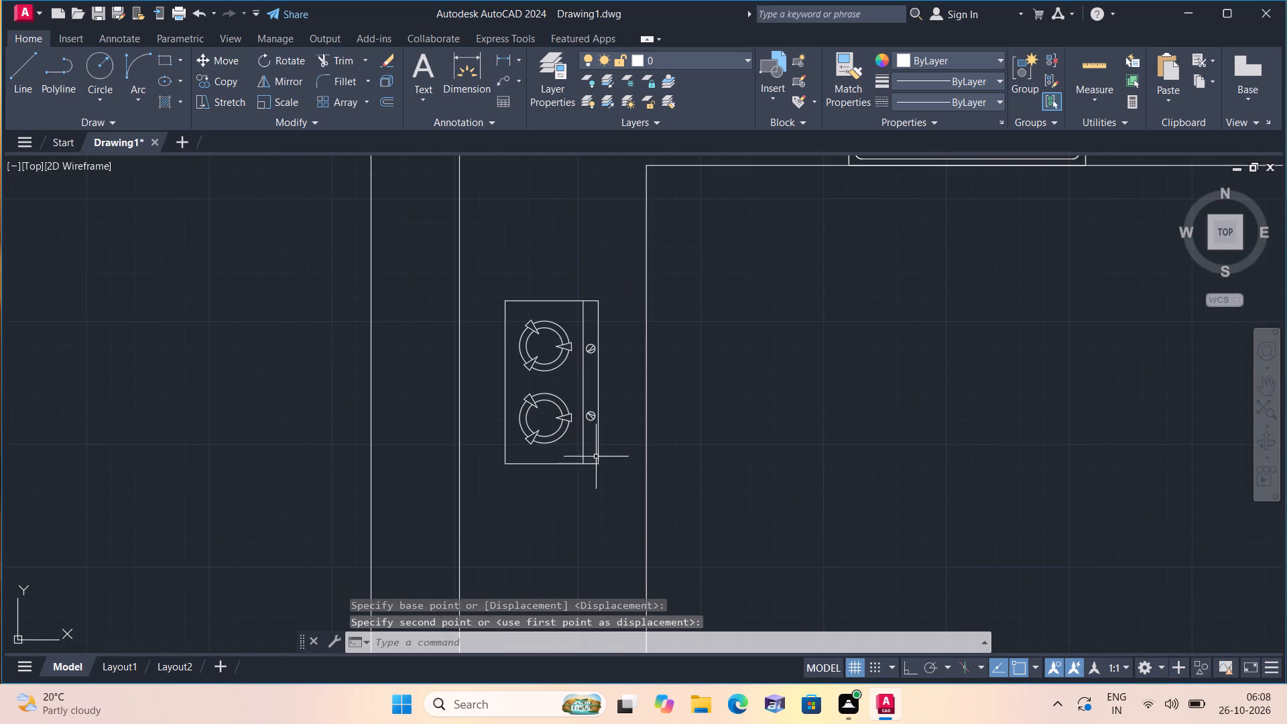
left_click(607, 477)
left_click(491, 271)
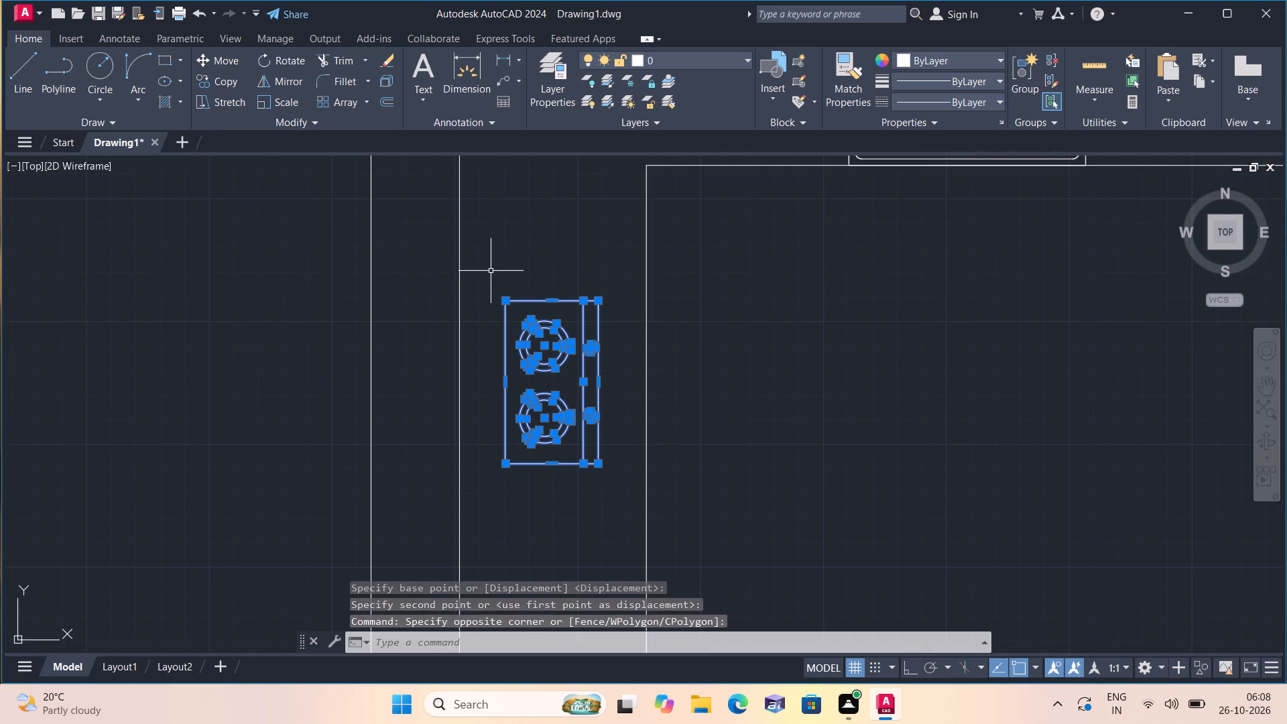
left_click(289, 99)
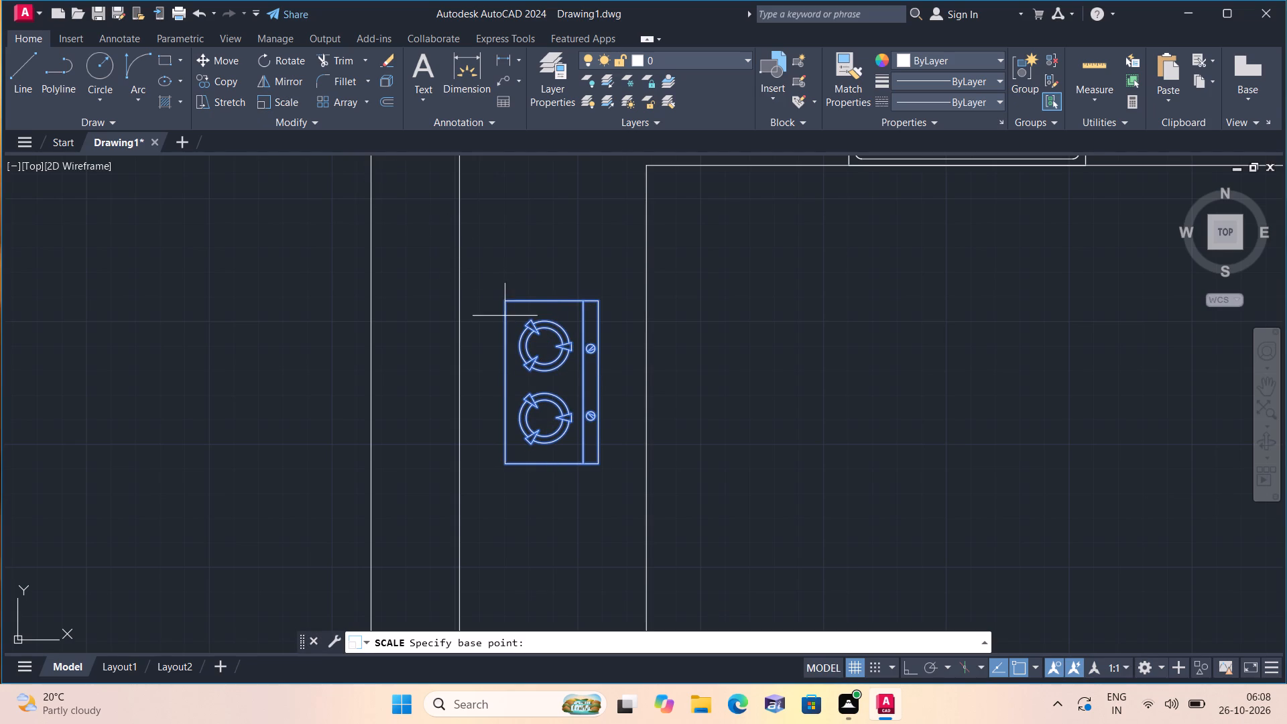
left_click(553, 391)
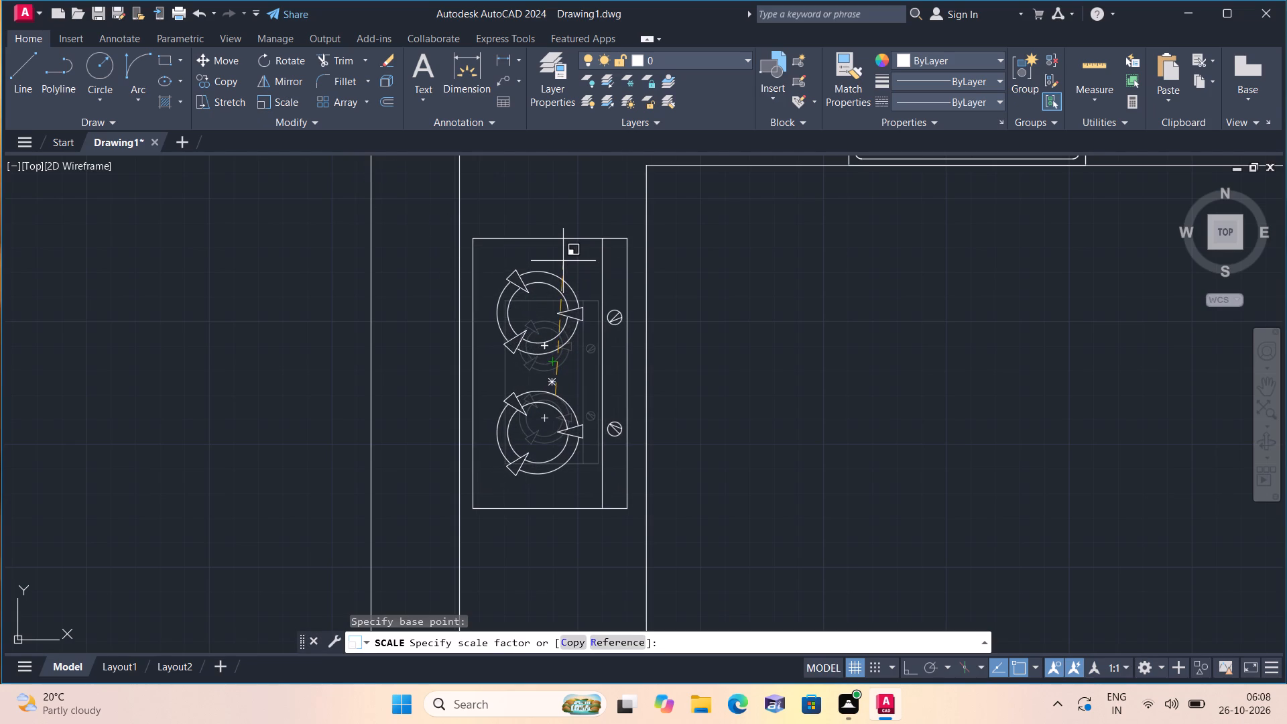
left_click(563, 259)
Add a horizontal linear dimension across the furnished plan's full outer width, placed just above the top wall.
scroll(526, 302, "down", 3)
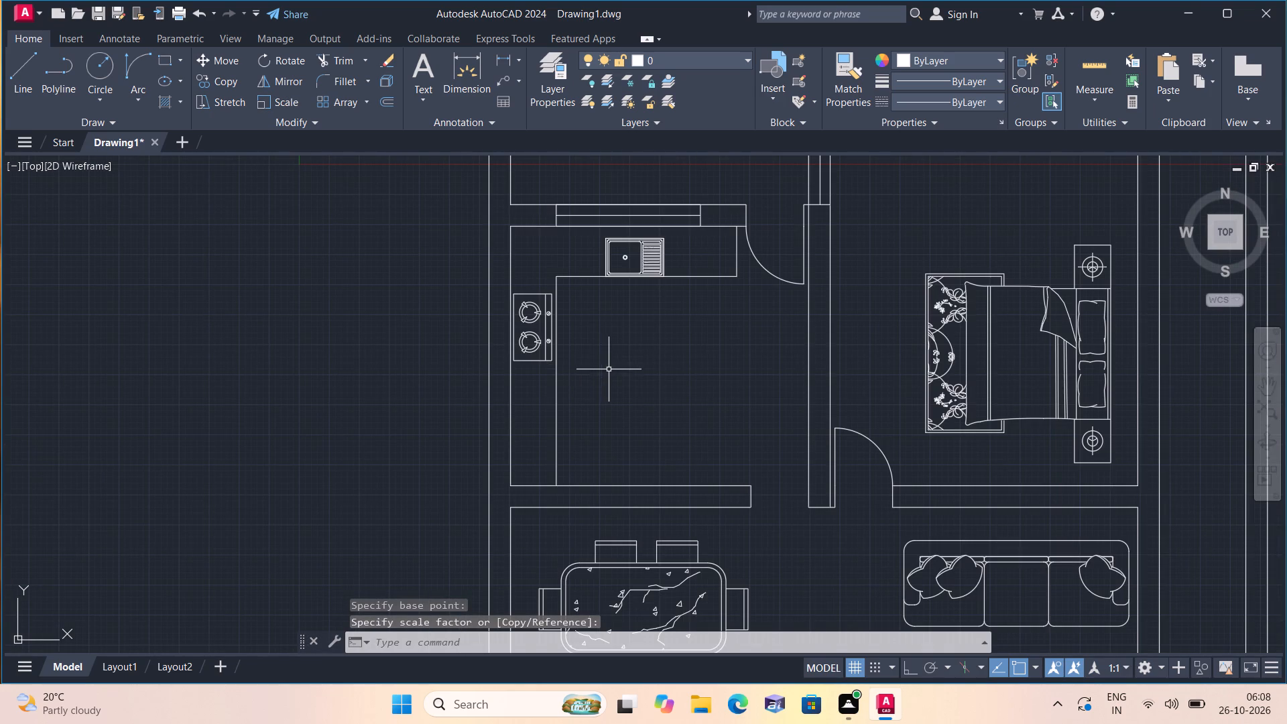
middle_click_drag(625, 398, 431, 415)
scroll(616, 398, "down", 1)
scroll(444, 422, "down", 1)
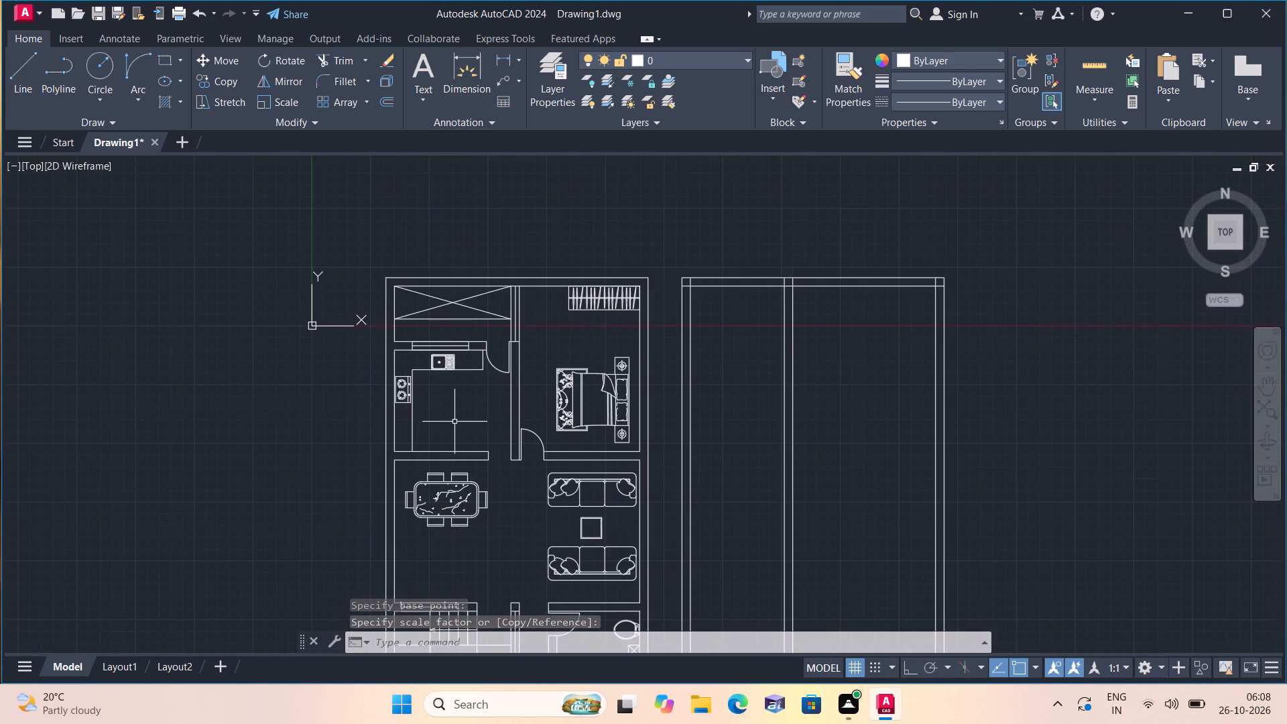
scroll(455, 421, "down", 1)
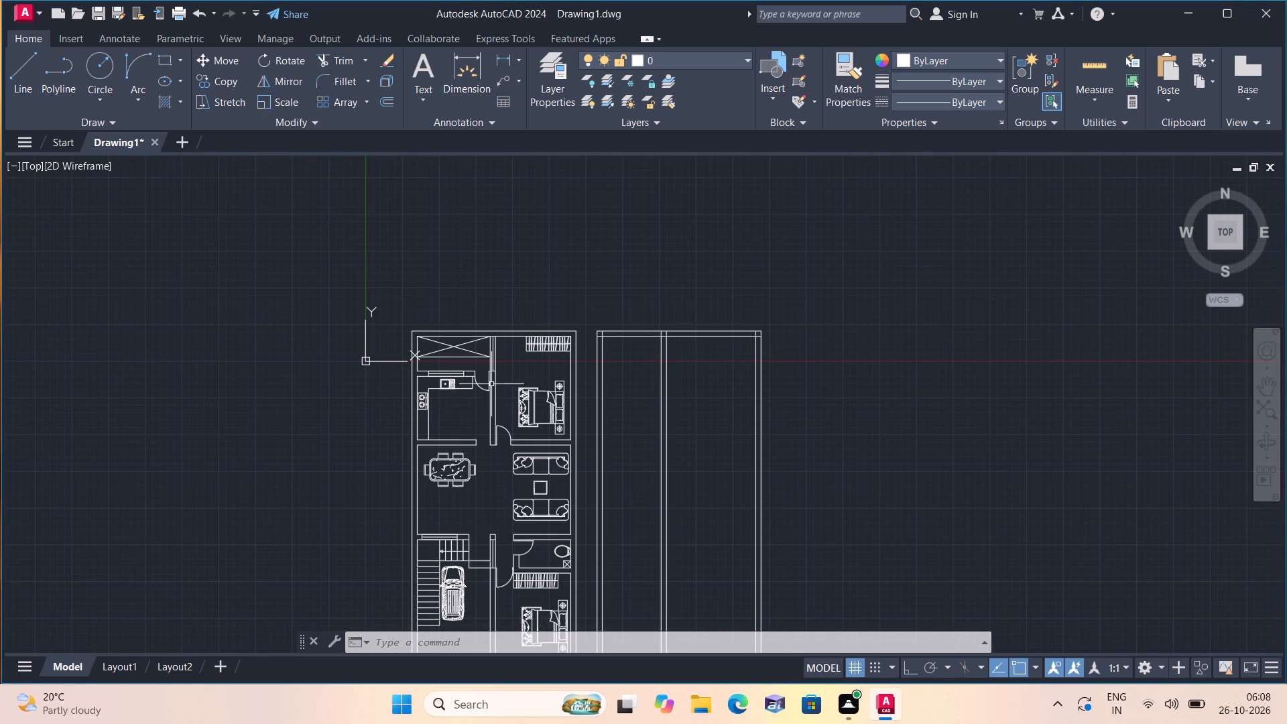
left_click(503, 54)
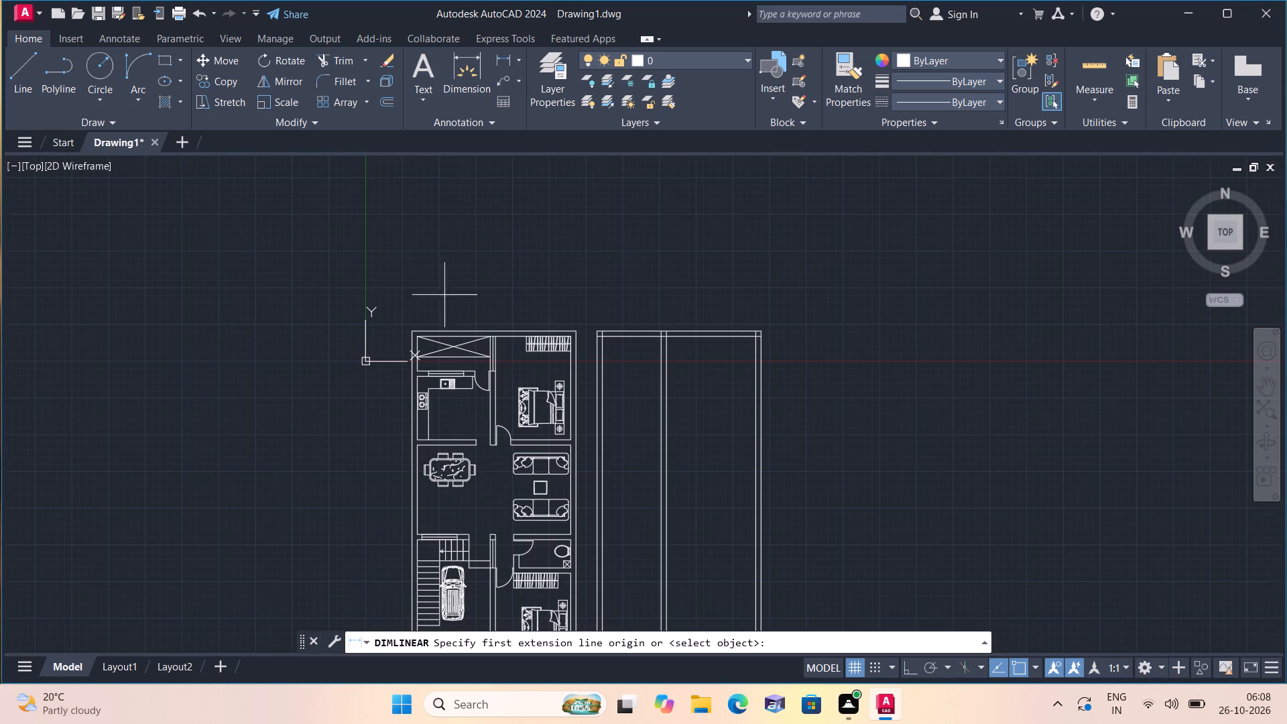
scroll(416, 321, "up", 2)
left_click(402, 347)
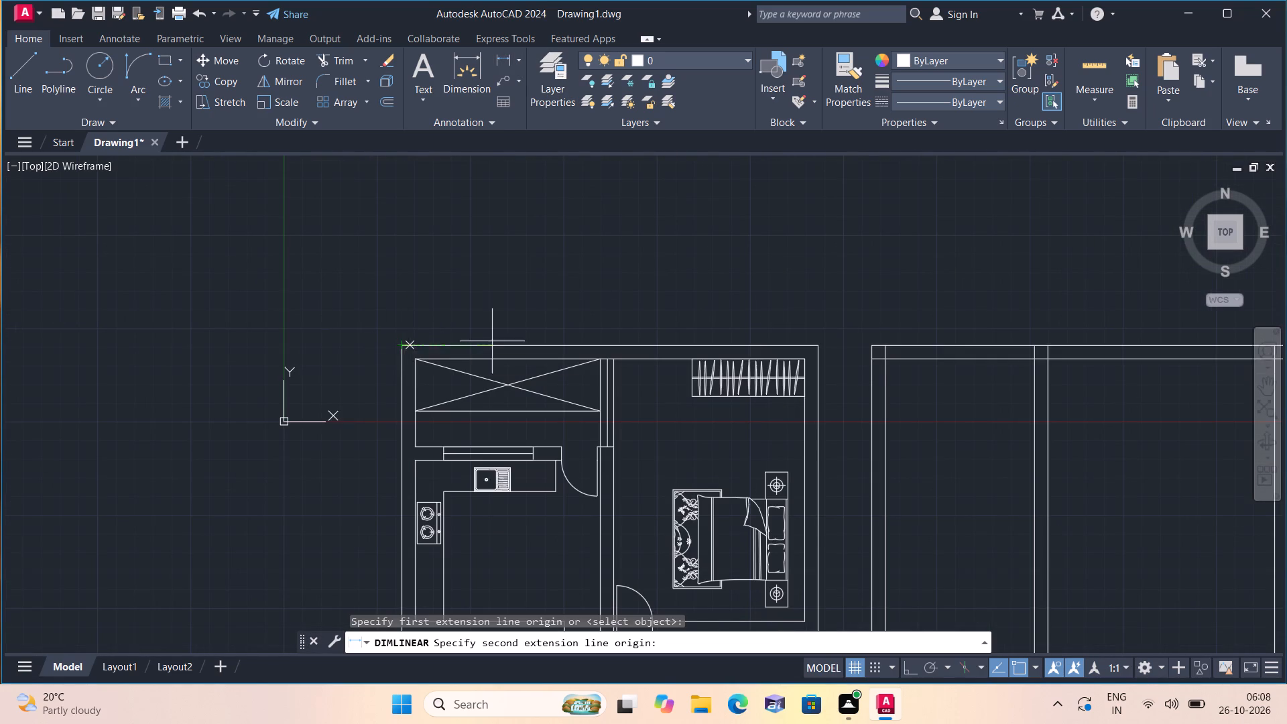
left_click(816, 344)
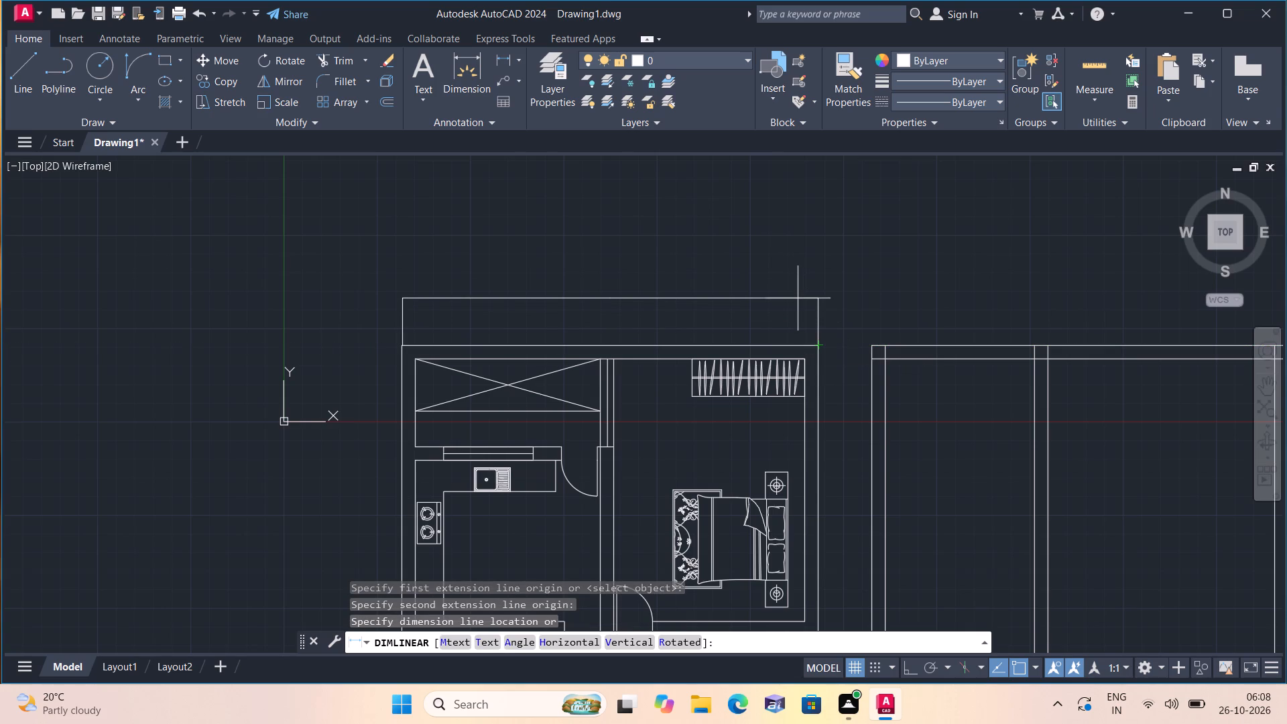
left_click(798, 298)
Add a vertical linear dimension along the full length of the furnished plan's left outer wall, placed just outside it.
left_click(506, 64)
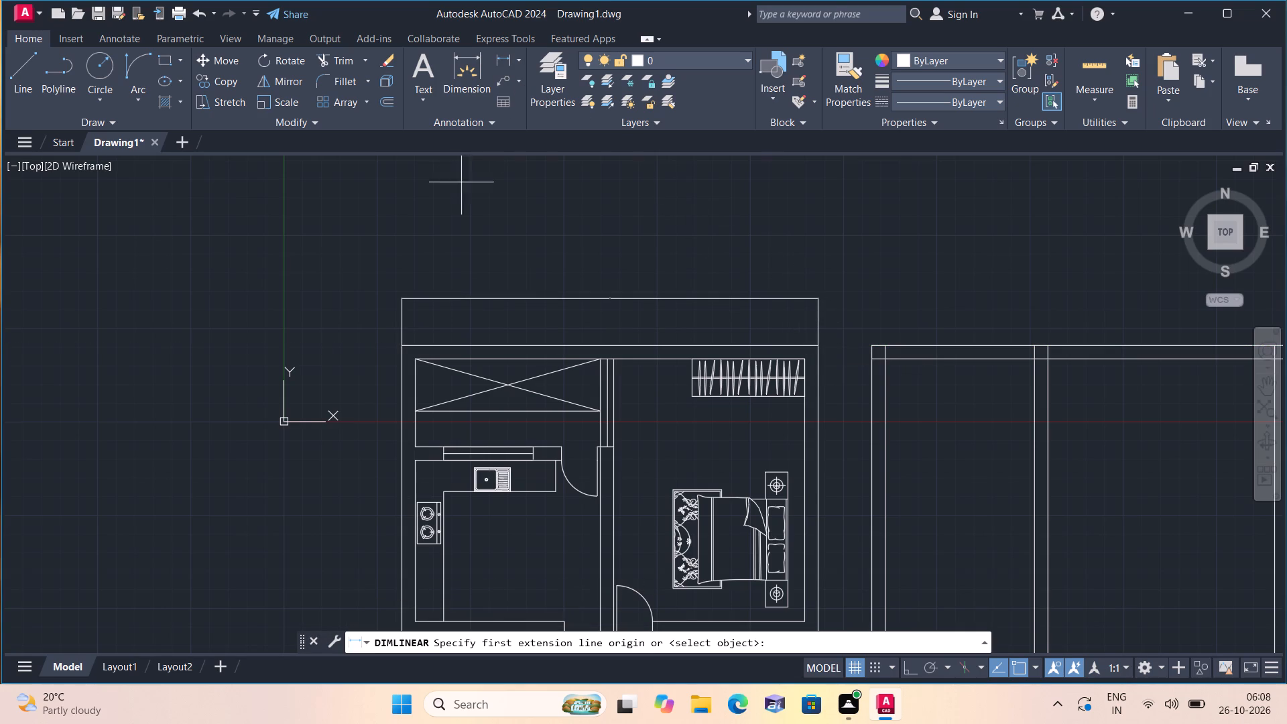
left_click(404, 344)
scroll(404, 347, "down", 2)
middle_click_drag(405, 448, 383, 263)
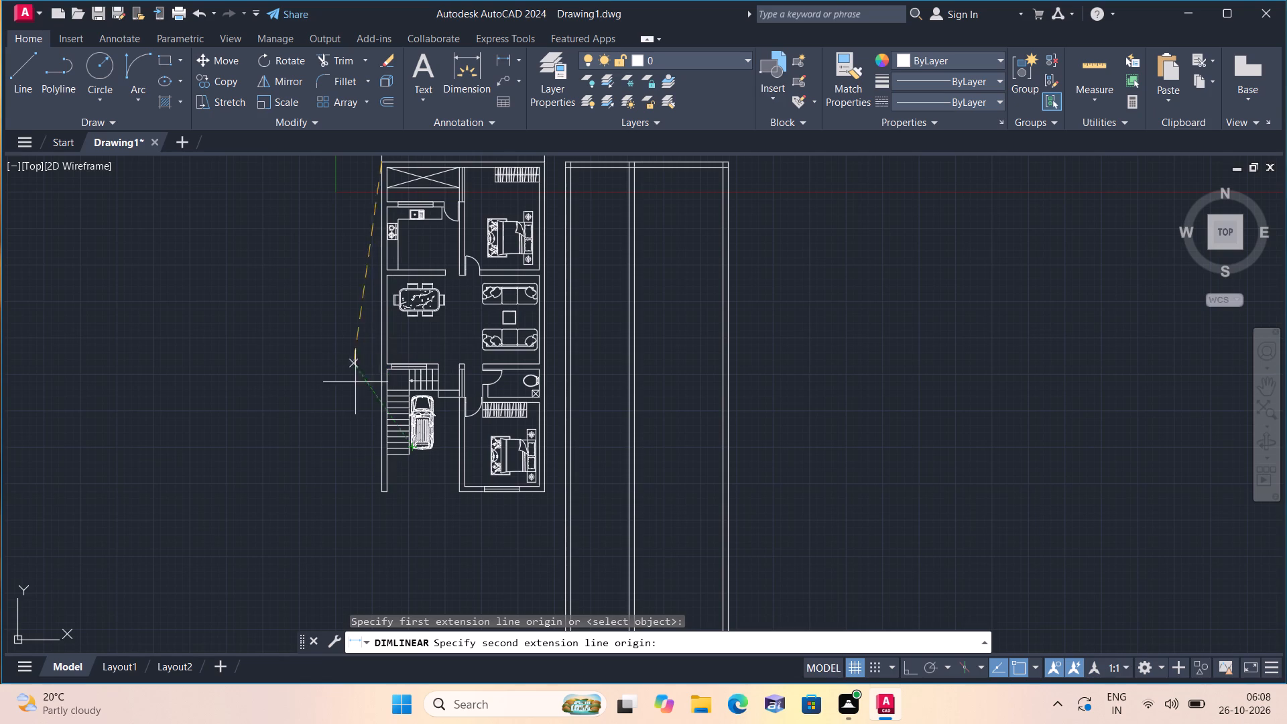
scroll(386, 495, "up", 1)
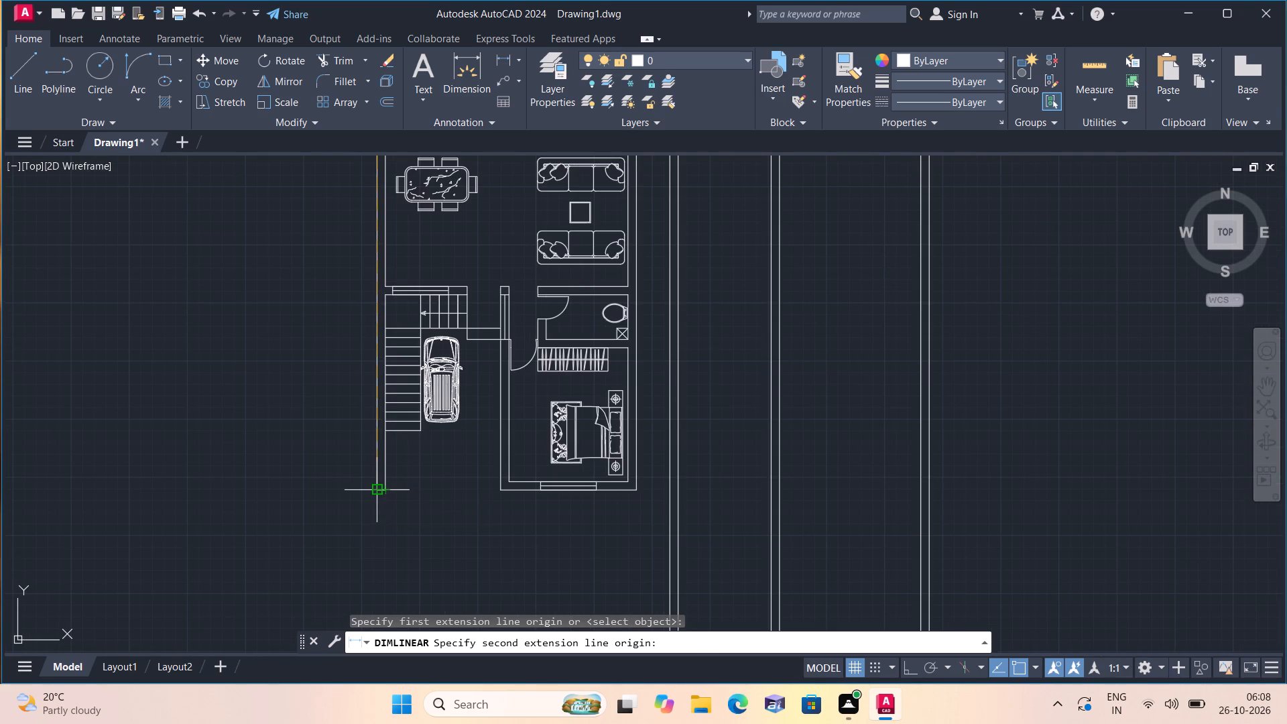
left_click(373, 490)
left_click(348, 477)
Select the vertical dimension and all similar dimensions, and set their text height to 6".
scroll(350, 435, "up", 3)
double_click(350, 434)
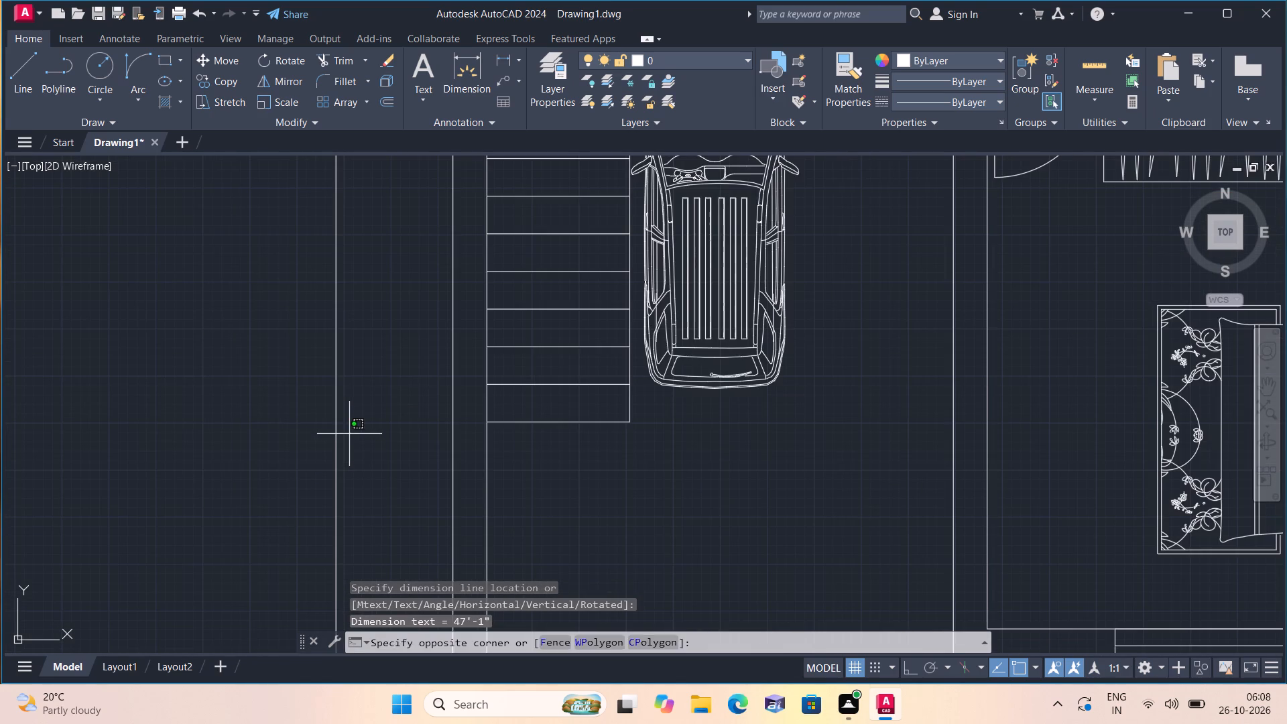
left_click(280, 392)
left_click(379, 473)
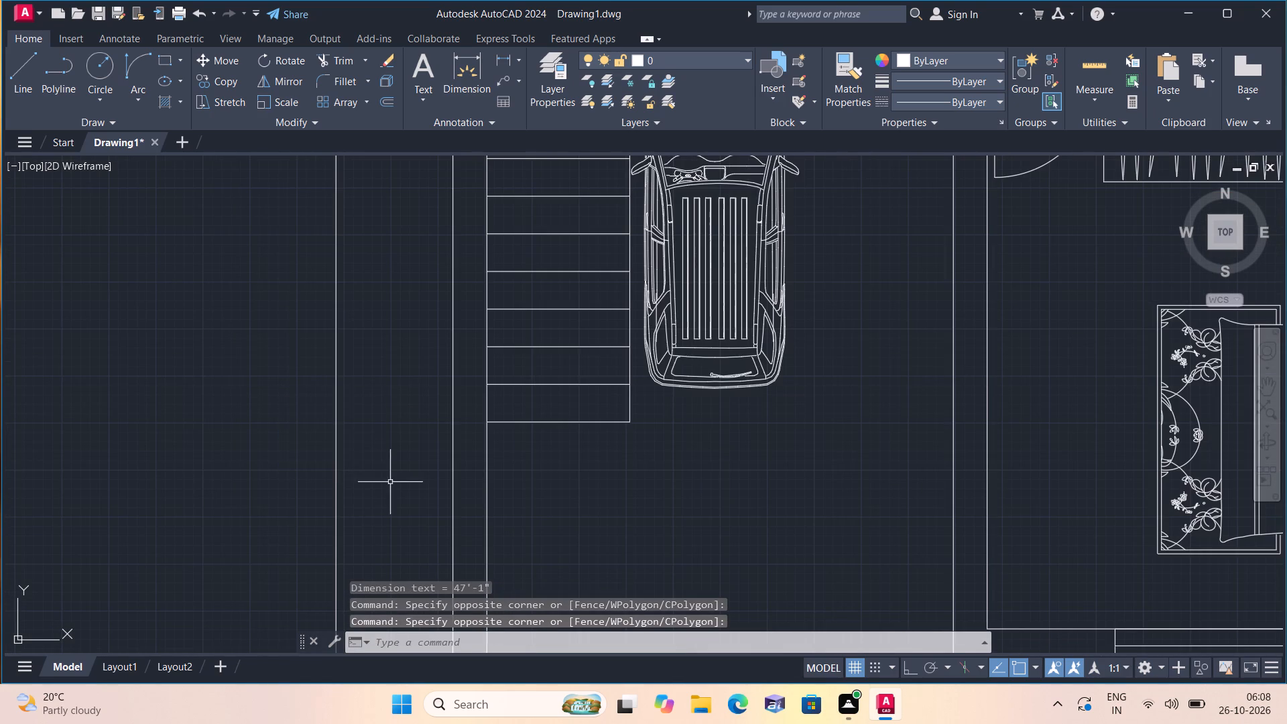
left_click_drag(402, 491, 349, 440)
left_click(241, 359)
right_click(244, 361)
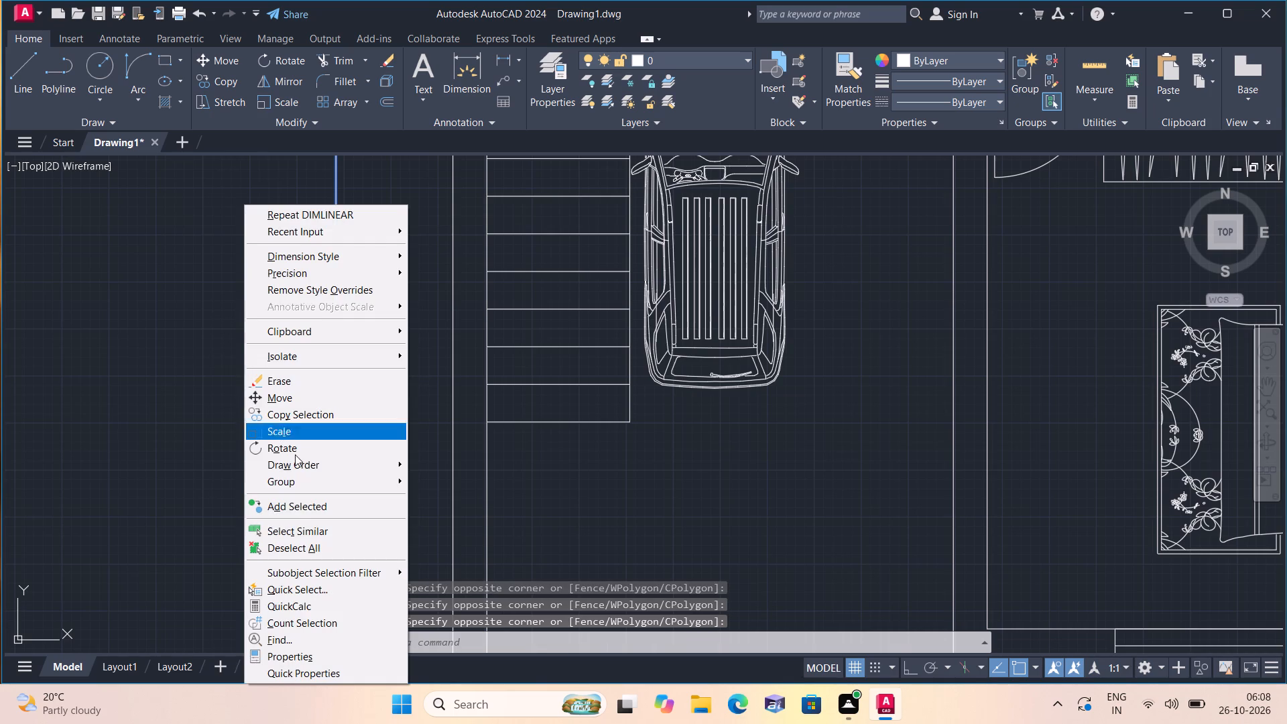
left_click(300, 530)
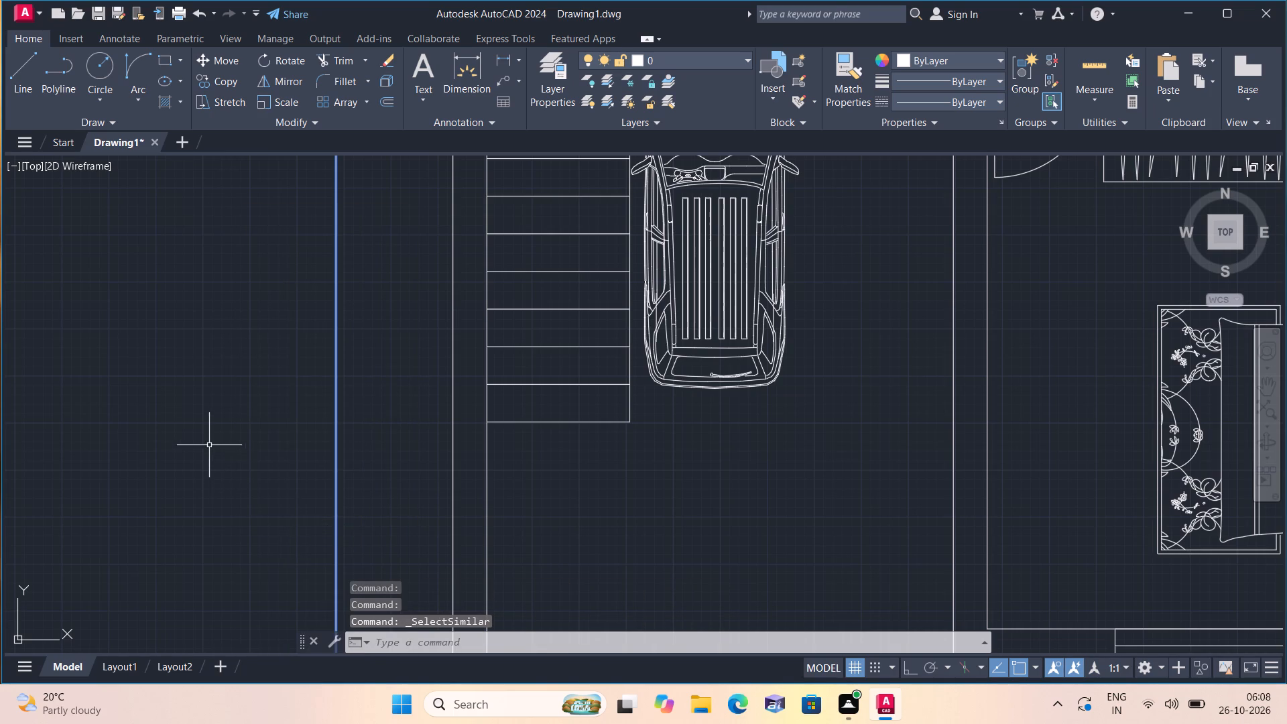
right_click(209, 444)
left_click(288, 660)
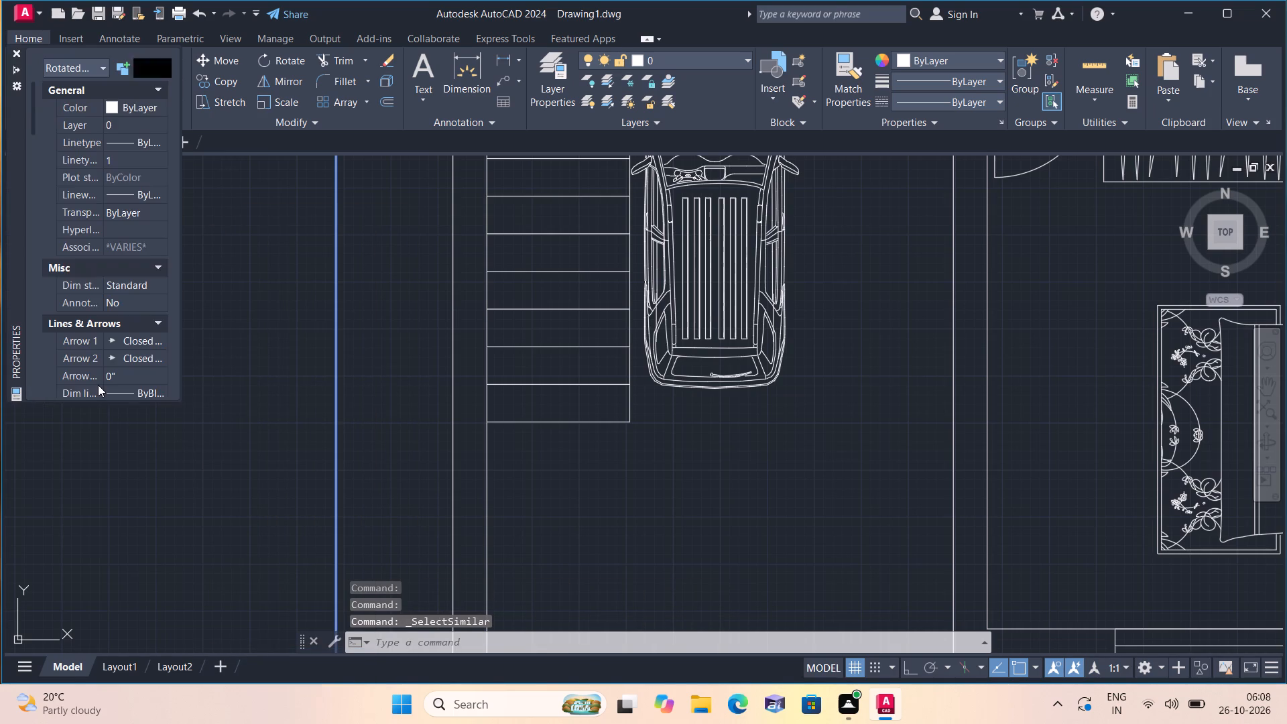
scroll(100, 378, "down", 5)
left_click(124, 351)
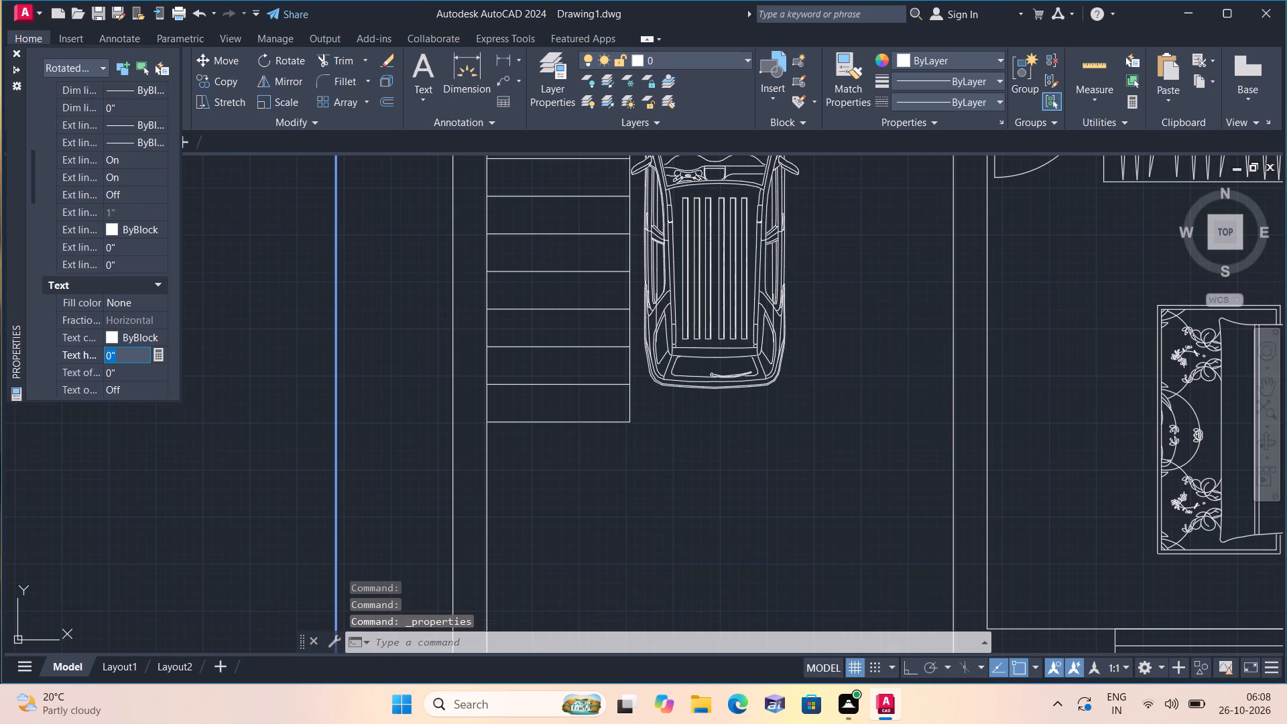
key("BackSpace")
key("6")
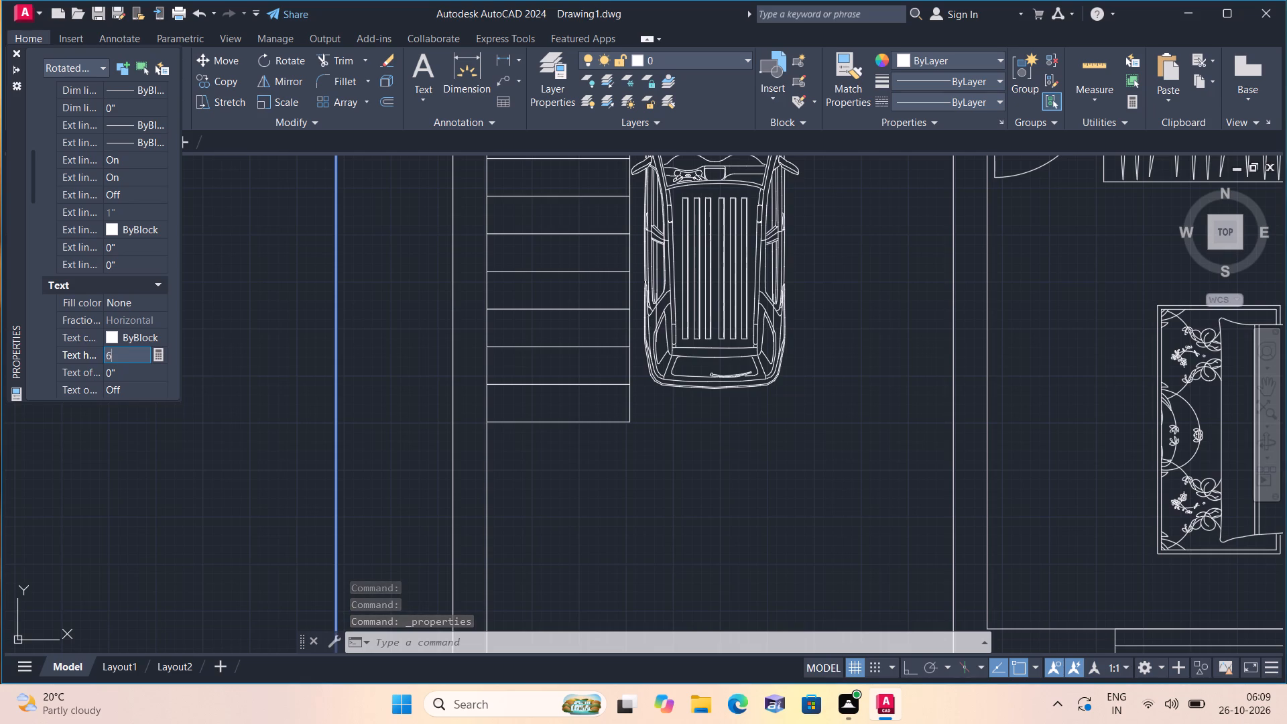
key("shift+quotedbl")
left_click(259, 347)
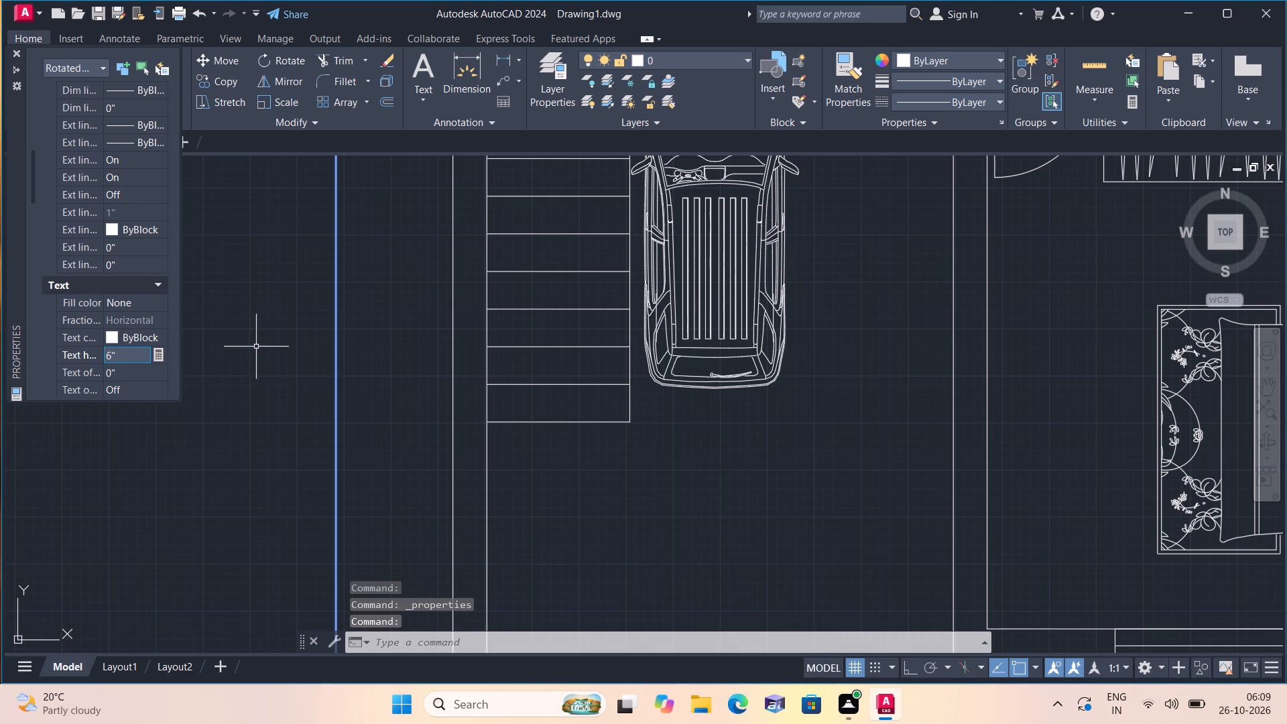
left_click(15, 48)
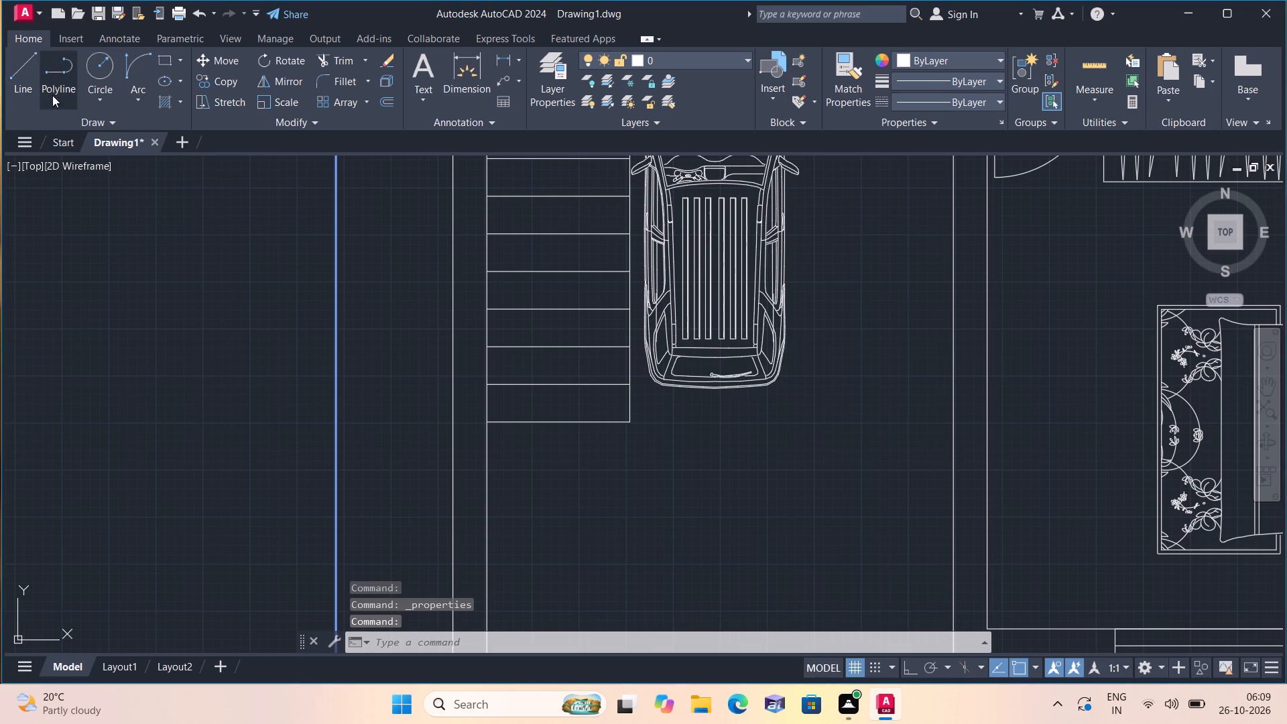
key("Escape")
middle_click_drag(134, 230, 245, 448)
scroll(246, 450, "down", 3)
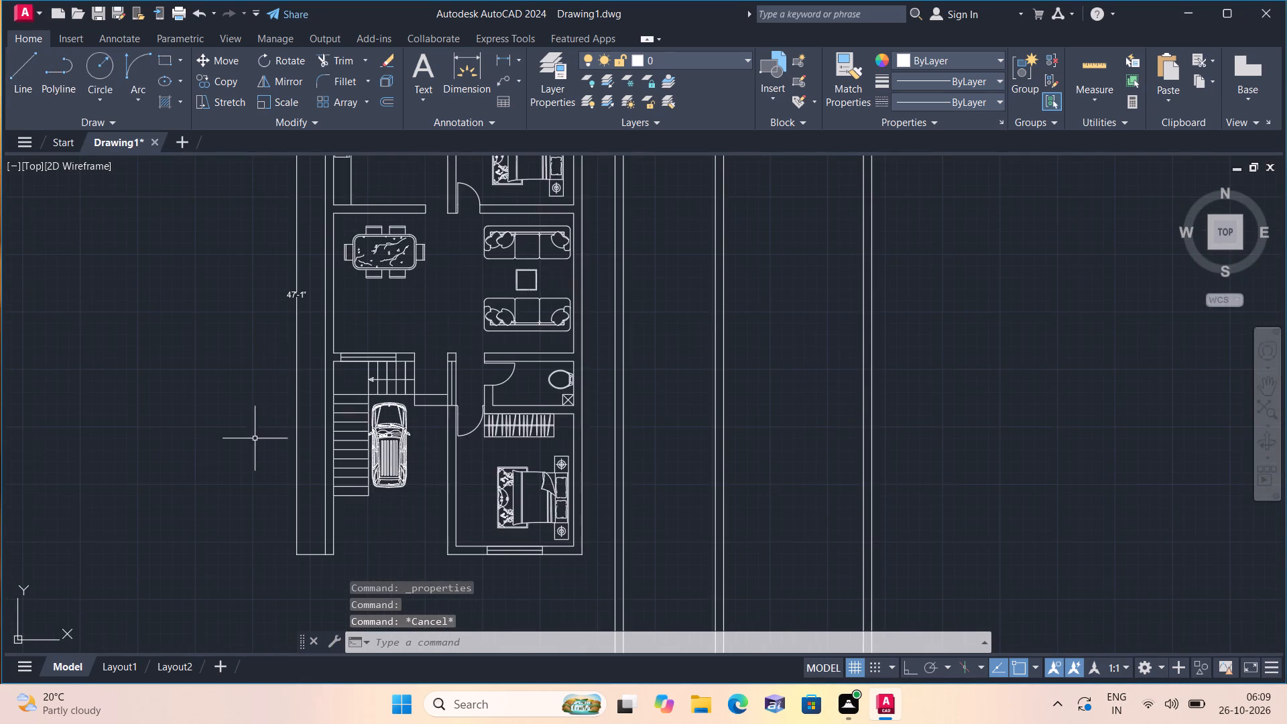
Override the text of the vertical overall dimension beside the furnished plan's left wall with 45'.
scroll(283, 315, "up", 4)
triple_click(304, 257)
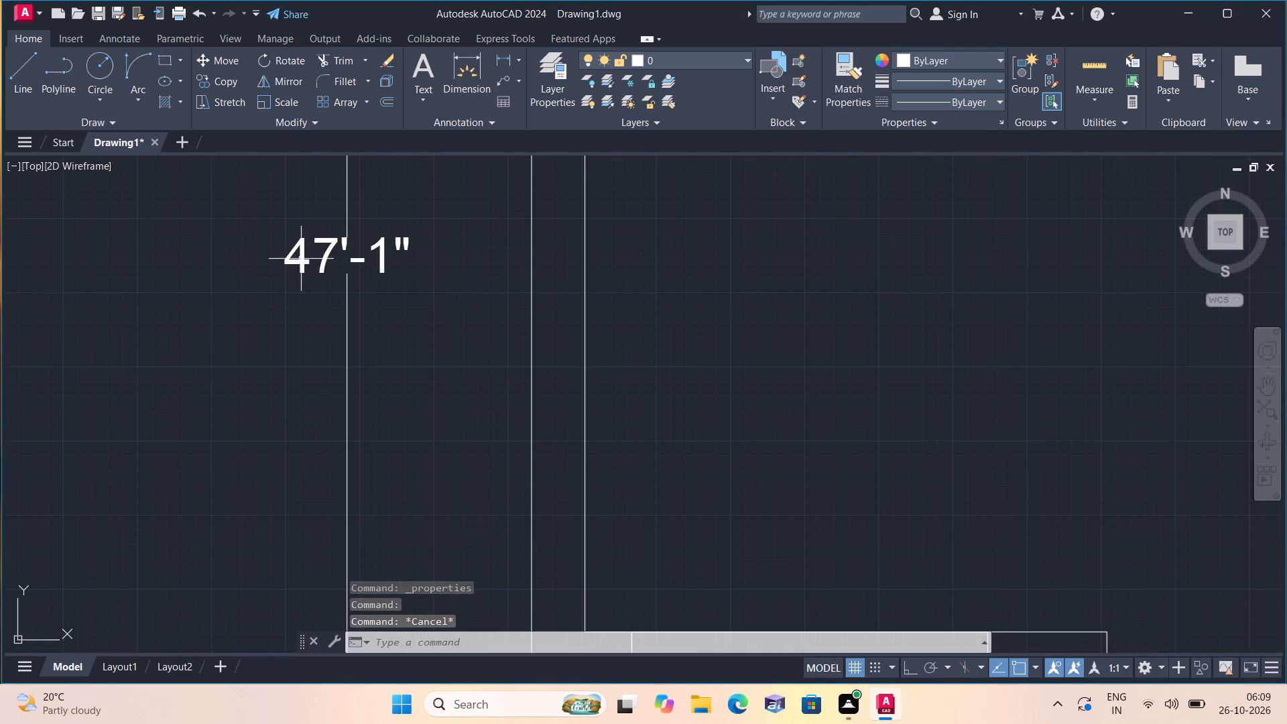
key("BackSpace")
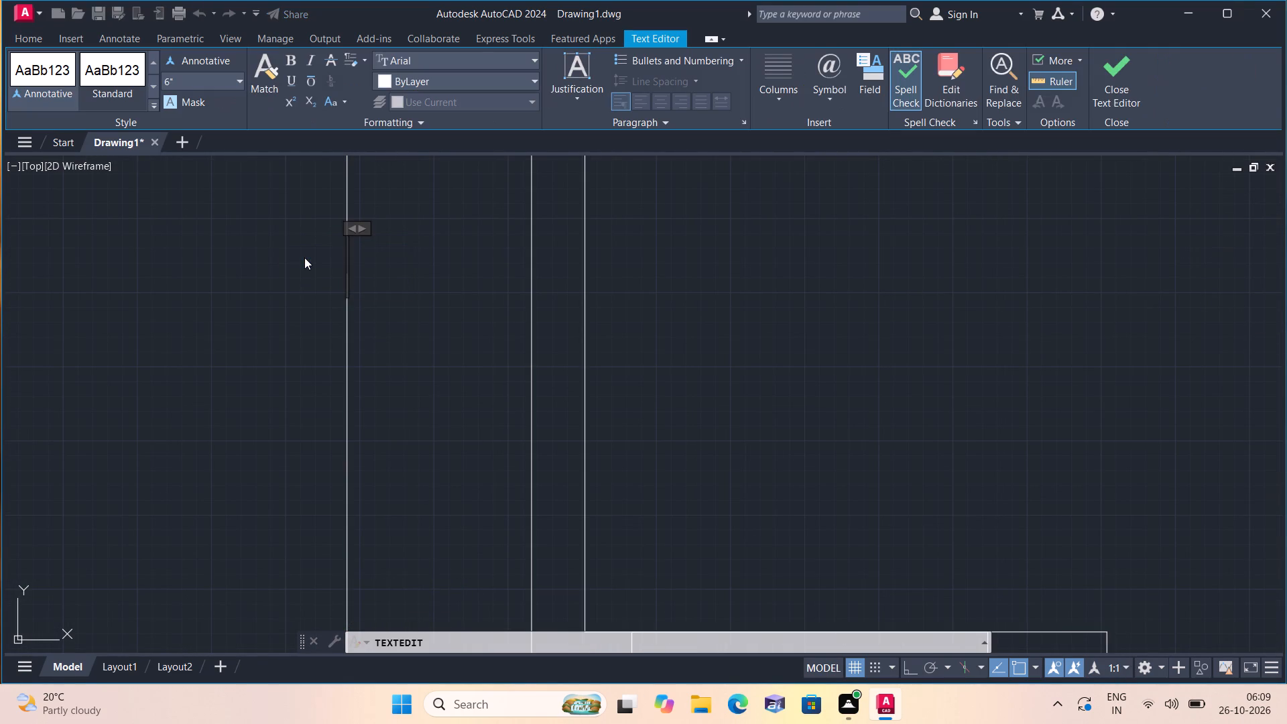
type("45'")
left_click_drag(190, 260, 197, 264)
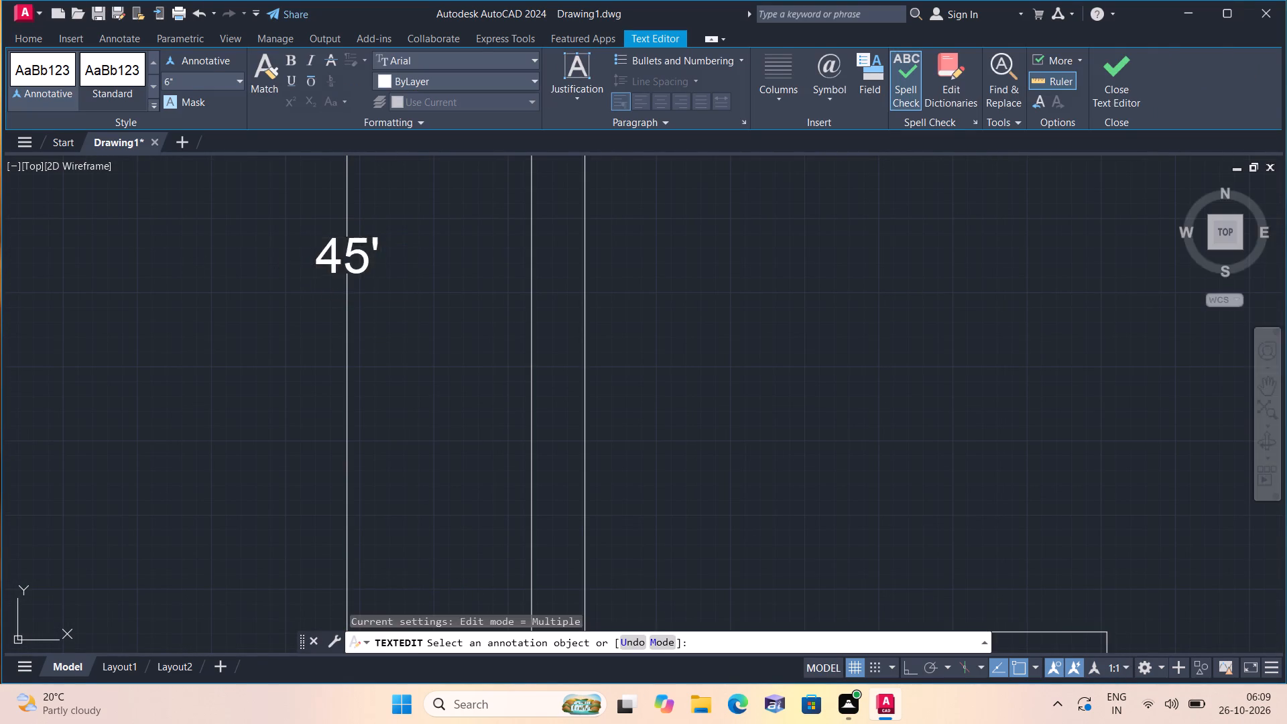
Override the text of the horizontal overall dimension above the furnished plan with 22', and finish text editing.
scroll(221, 256, "down", 5)
middle_click_drag(219, 268, 240, 385)
scroll(330, 256, "up", 2)
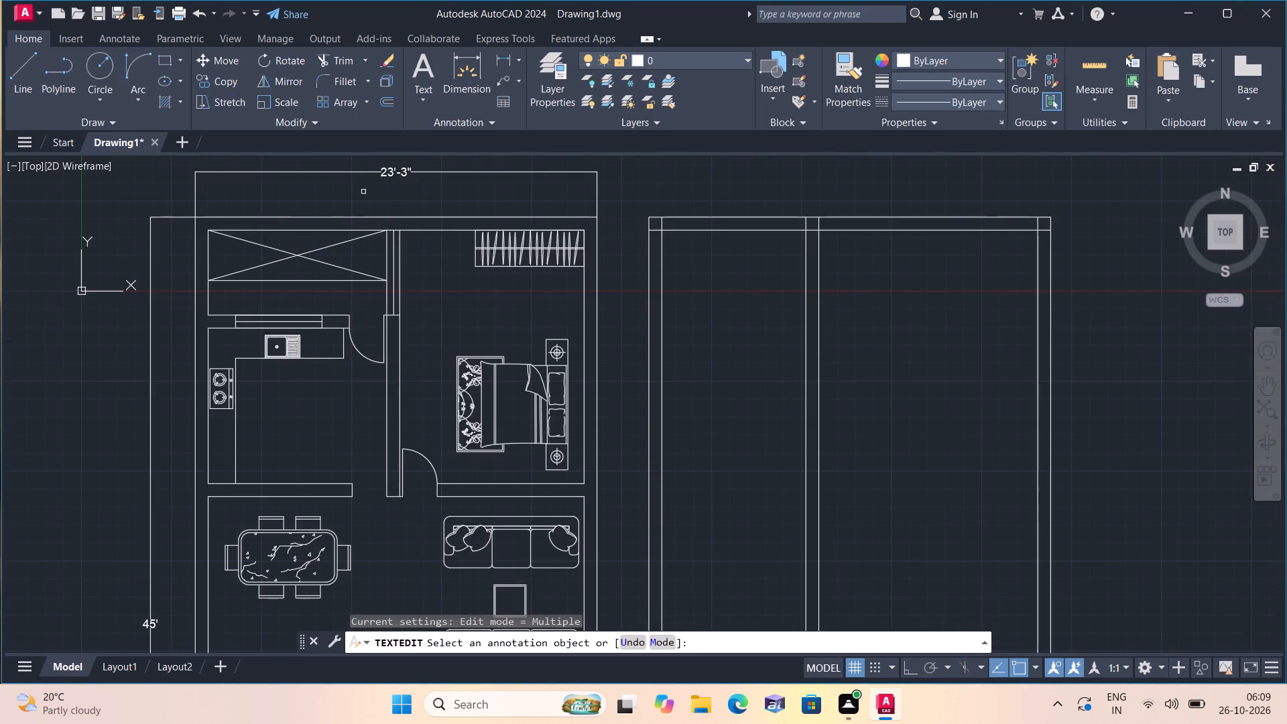
middle_click_drag(381, 178, 387, 252)
scroll(397, 247, "up", 2)
double_click(402, 241)
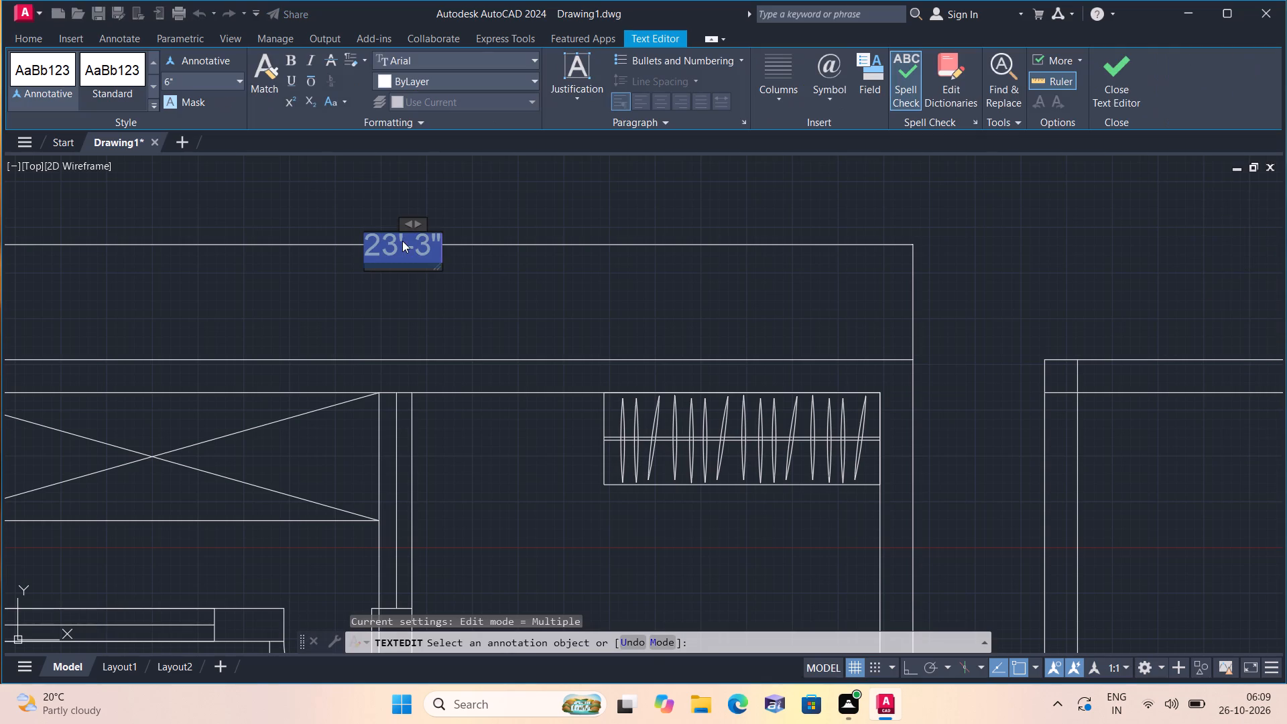
key("BackSpace")
type("22'")
left_click(351, 291)
key("Escape")
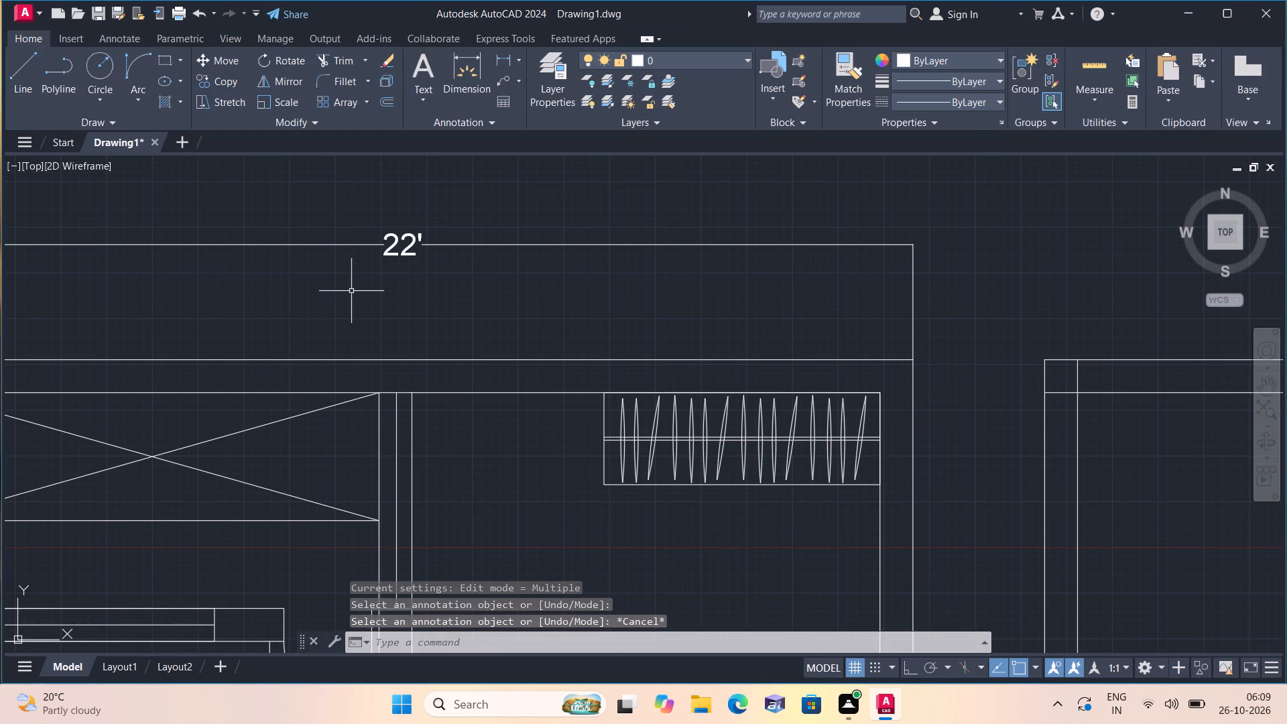
Look over the furnished plan's rooms, from the crossed rectangle and kitchen down to the living area, stairs and lower bedroom.
scroll(351, 291, "down", 2)
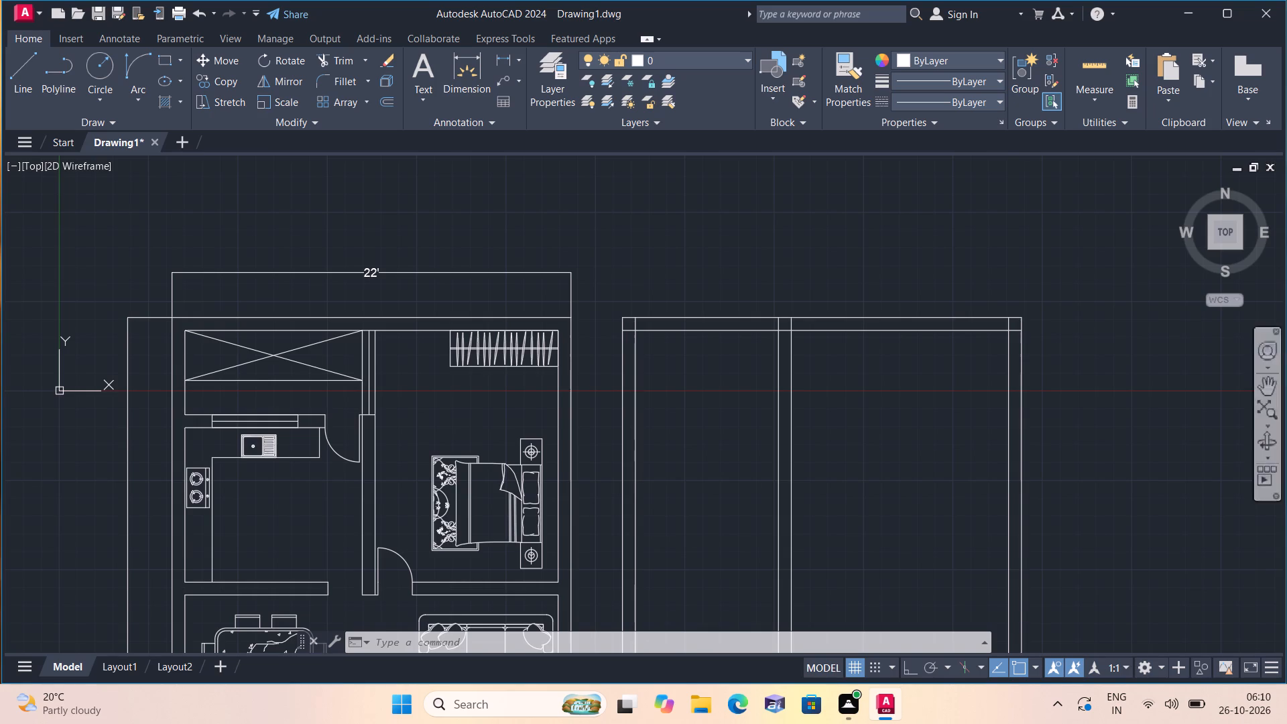
scroll(290, 404, "up", 1)
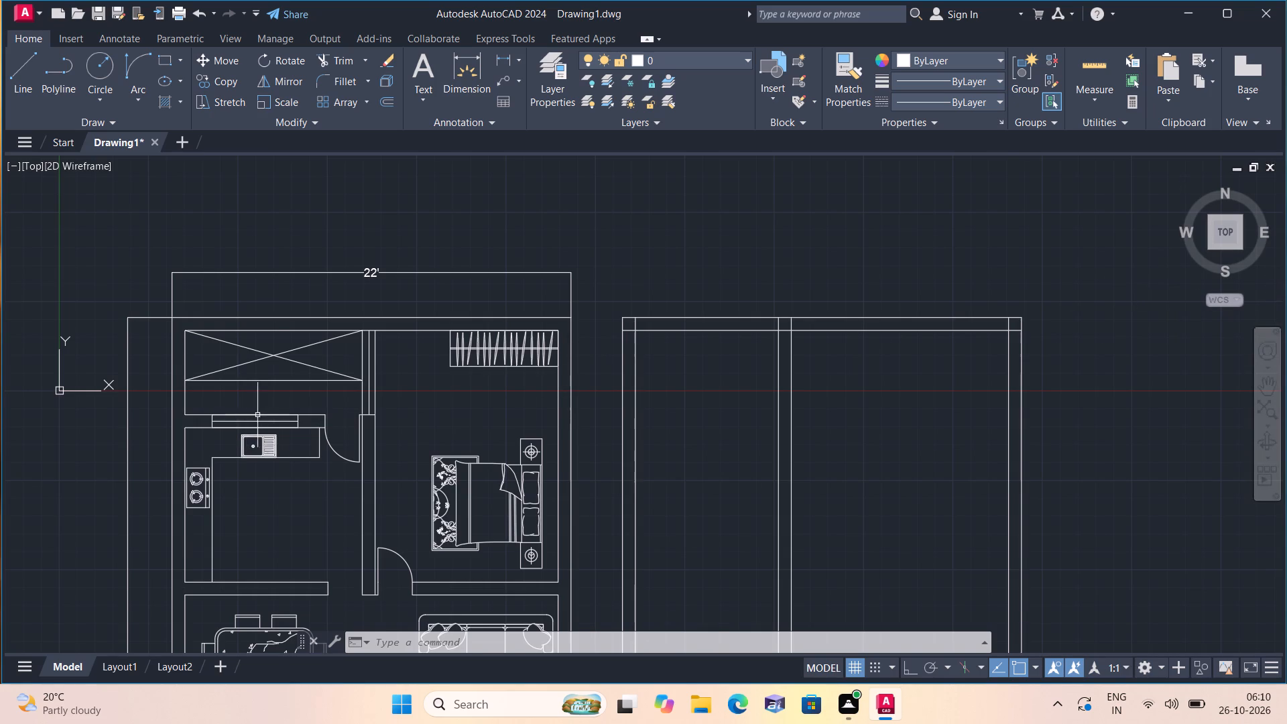
scroll(308, 339, "up", 1)
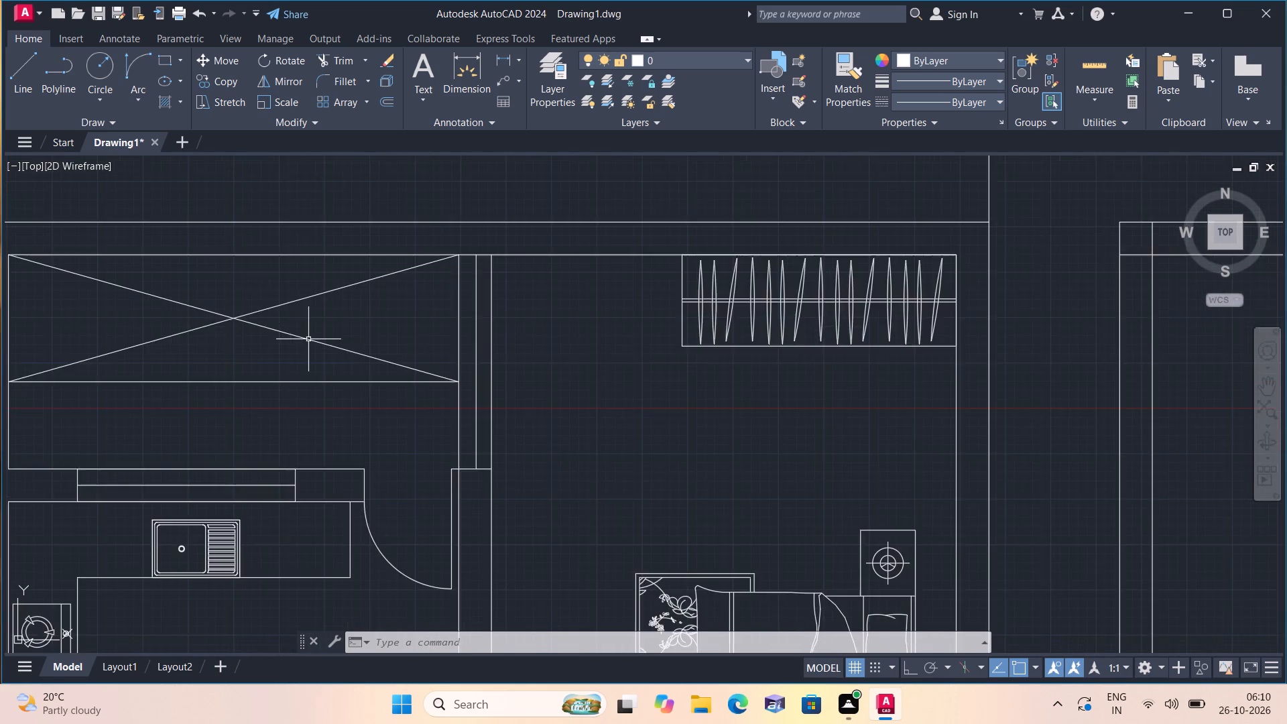
scroll(308, 338, "up", 1)
middle_click_drag(316, 358, 324, 441)
scroll(309, 358, "down", 1)
scroll(324, 441, "down", 1)
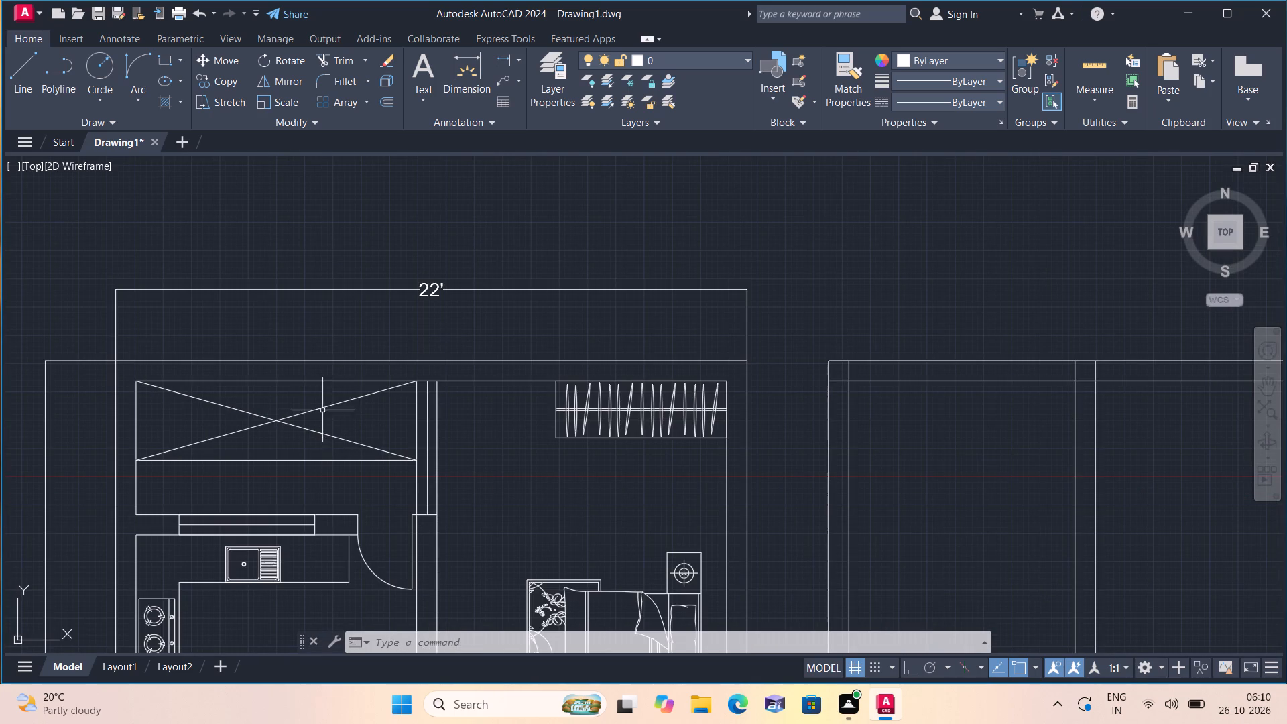
scroll(352, 420, "down", 1)
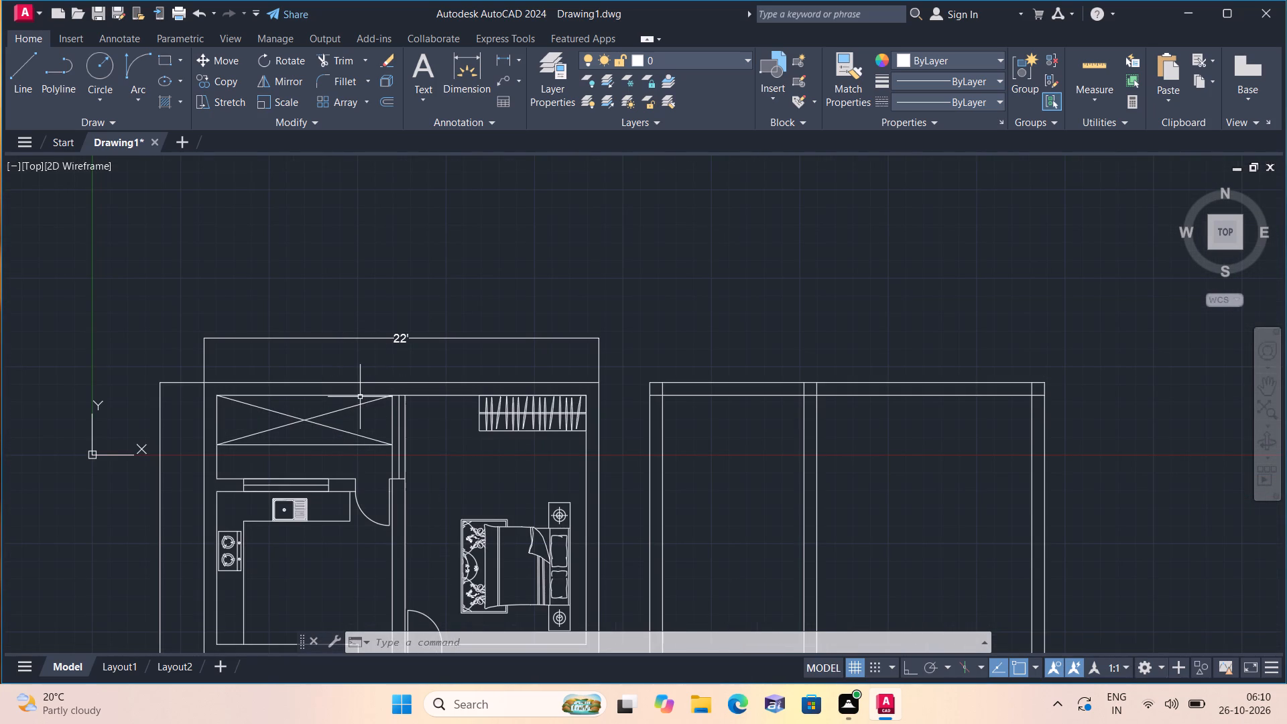
middle_click_drag(367, 434, 399, 310)
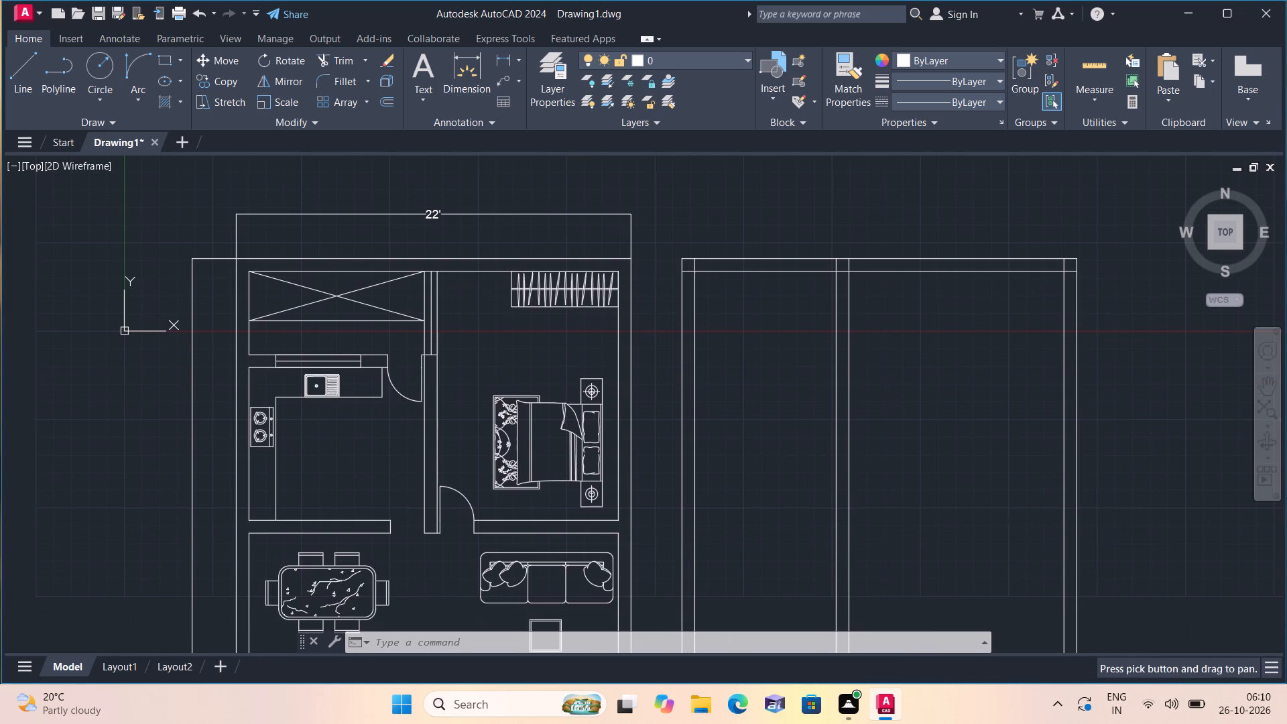
middle_click_drag(286, 452, 312, 286)
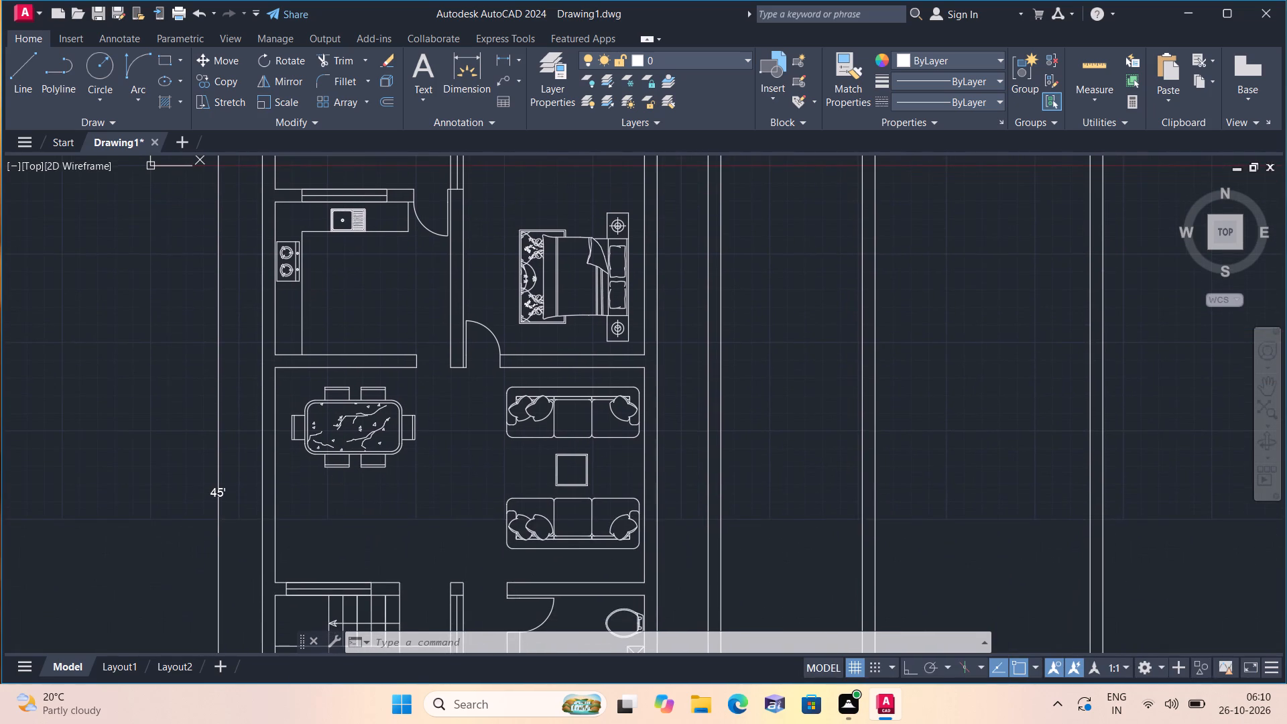
middle_click_drag(312, 286, 326, 490)
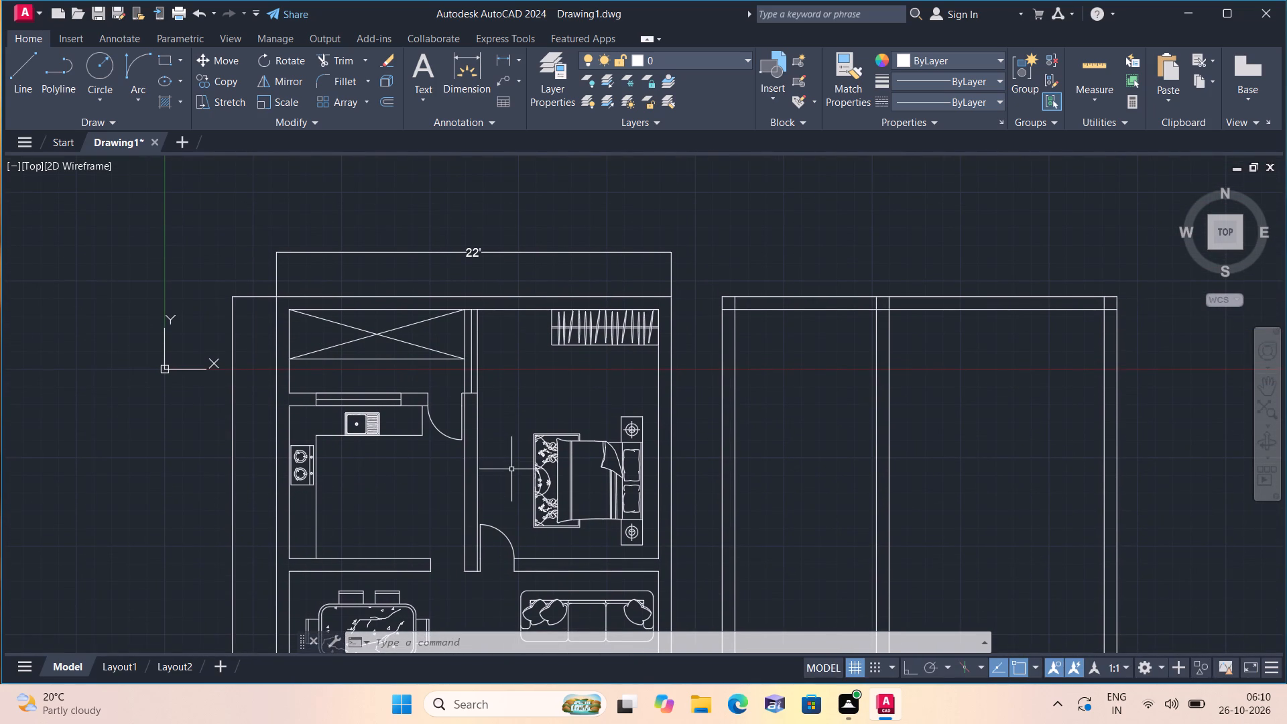
middle_click_drag(580, 524, 597, 396)
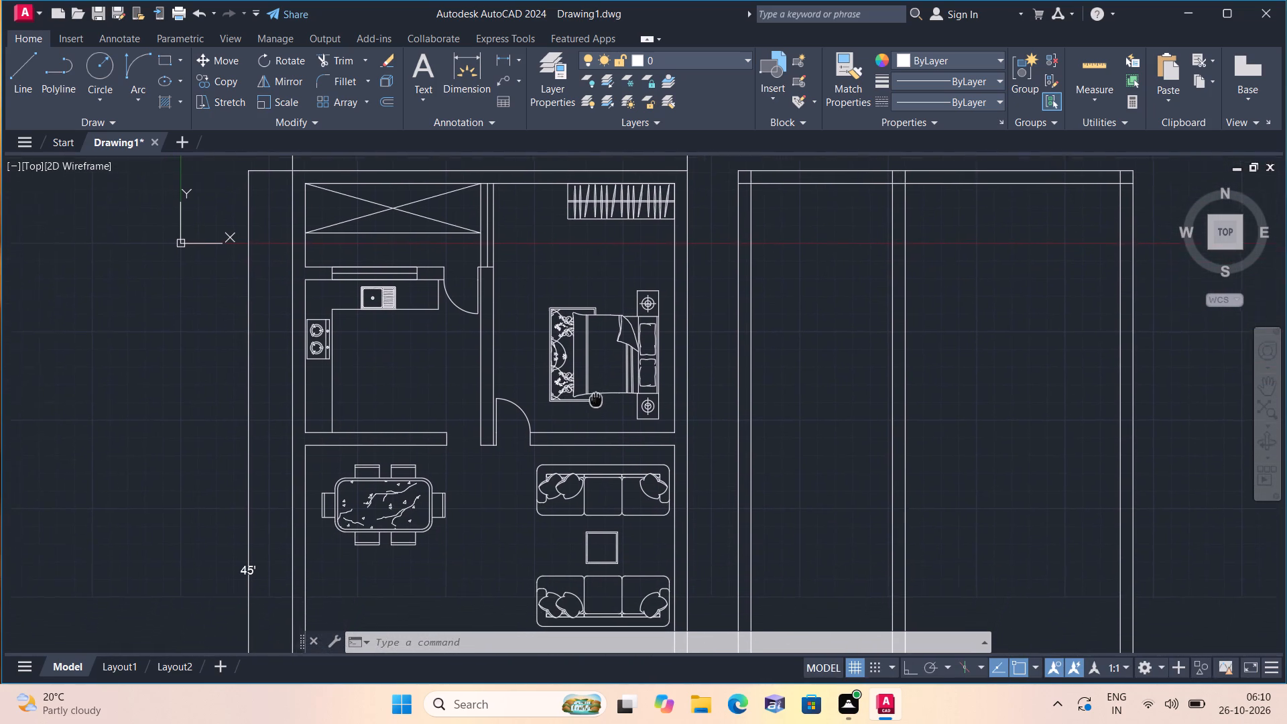
middle_click_drag(597, 396, 597, 396)
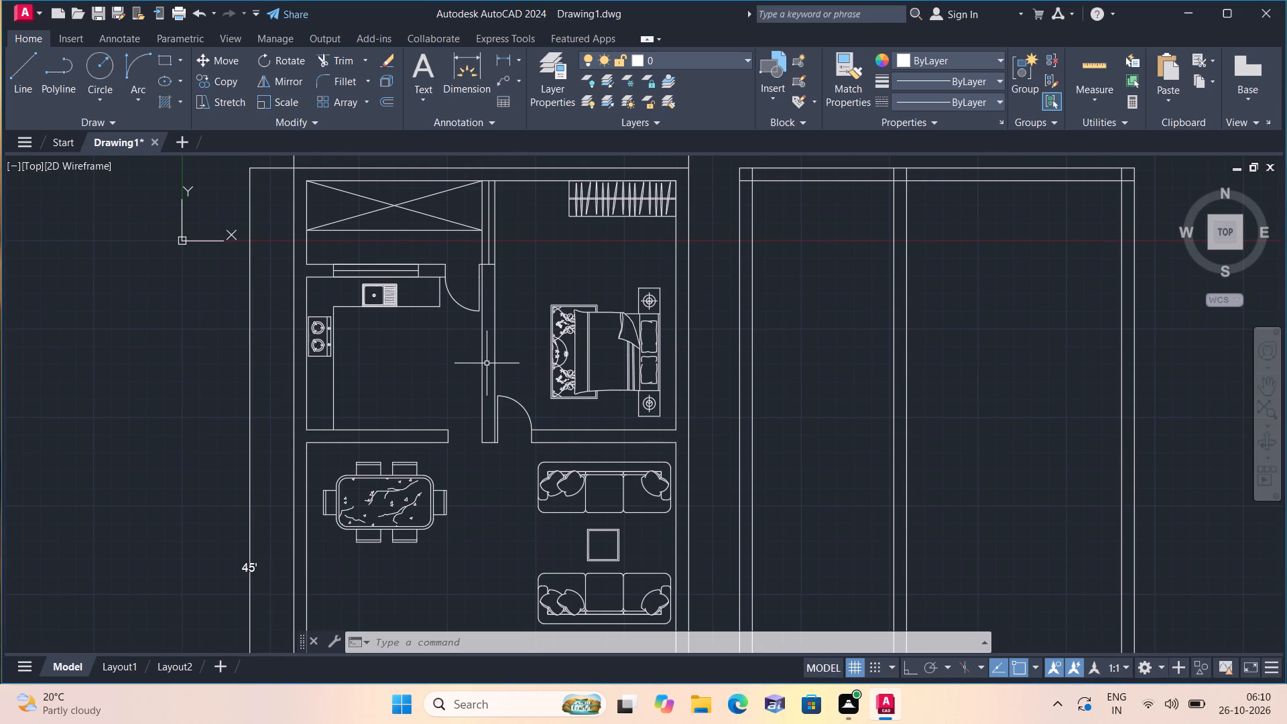
middle_click_drag(501, 477, 503, 467)
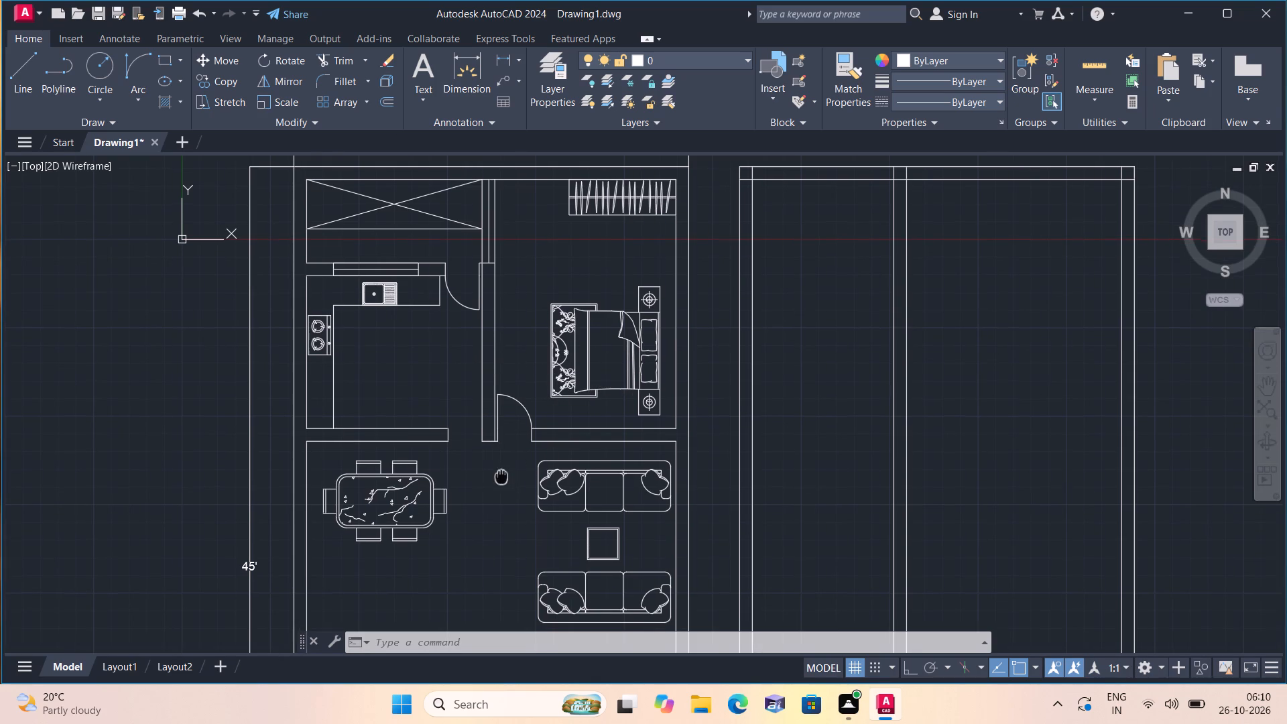
middle_click_drag(503, 467, 505, 450)
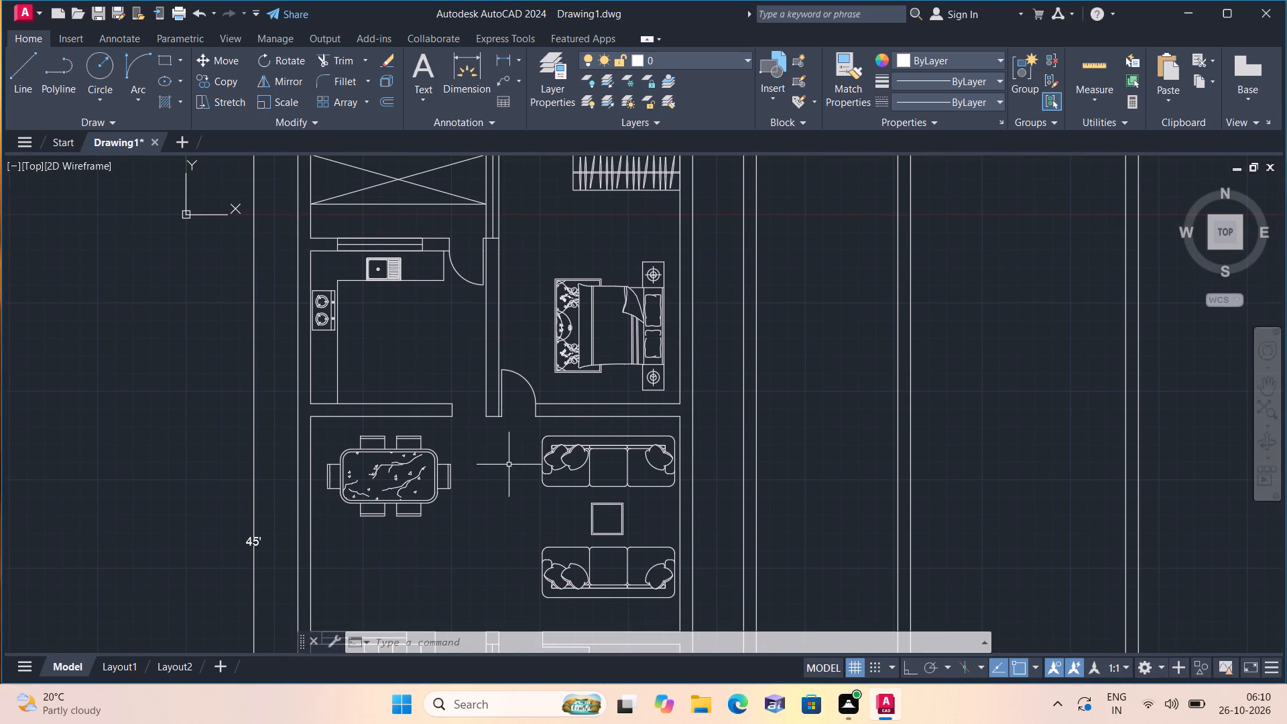
middle_click_drag(509, 465, 515, 304)
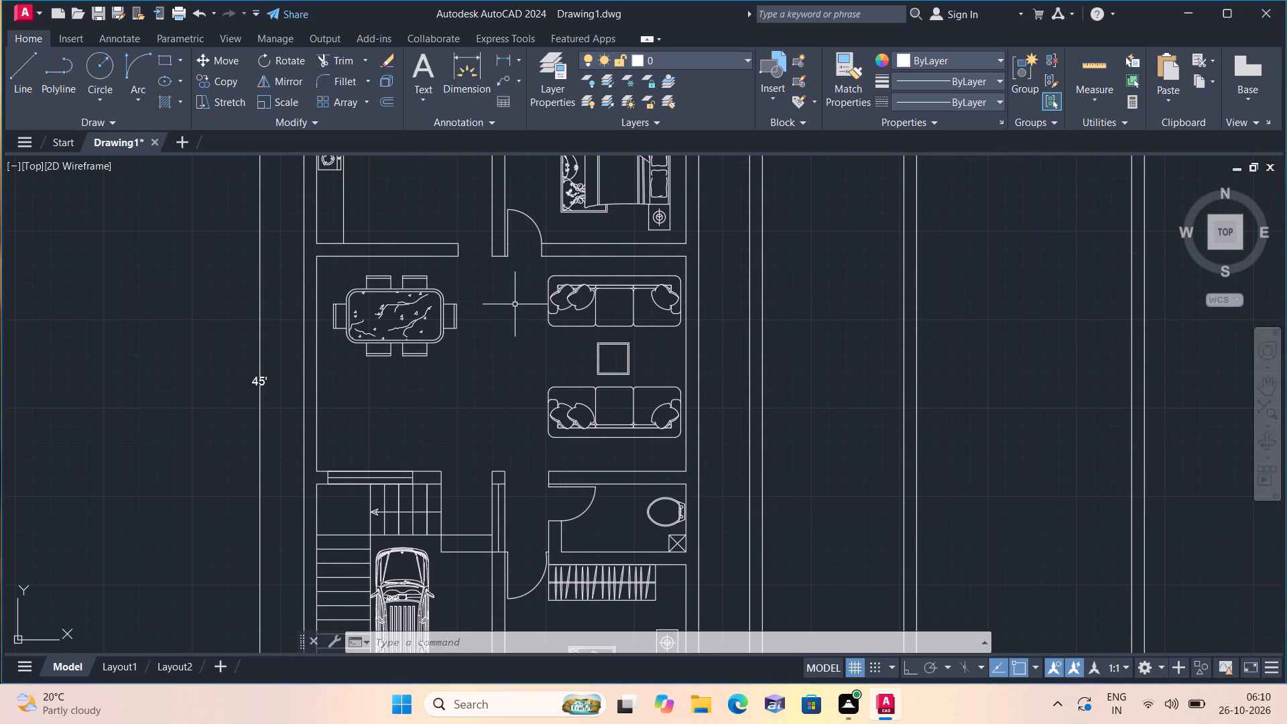
scroll(523, 321, "down", 1)
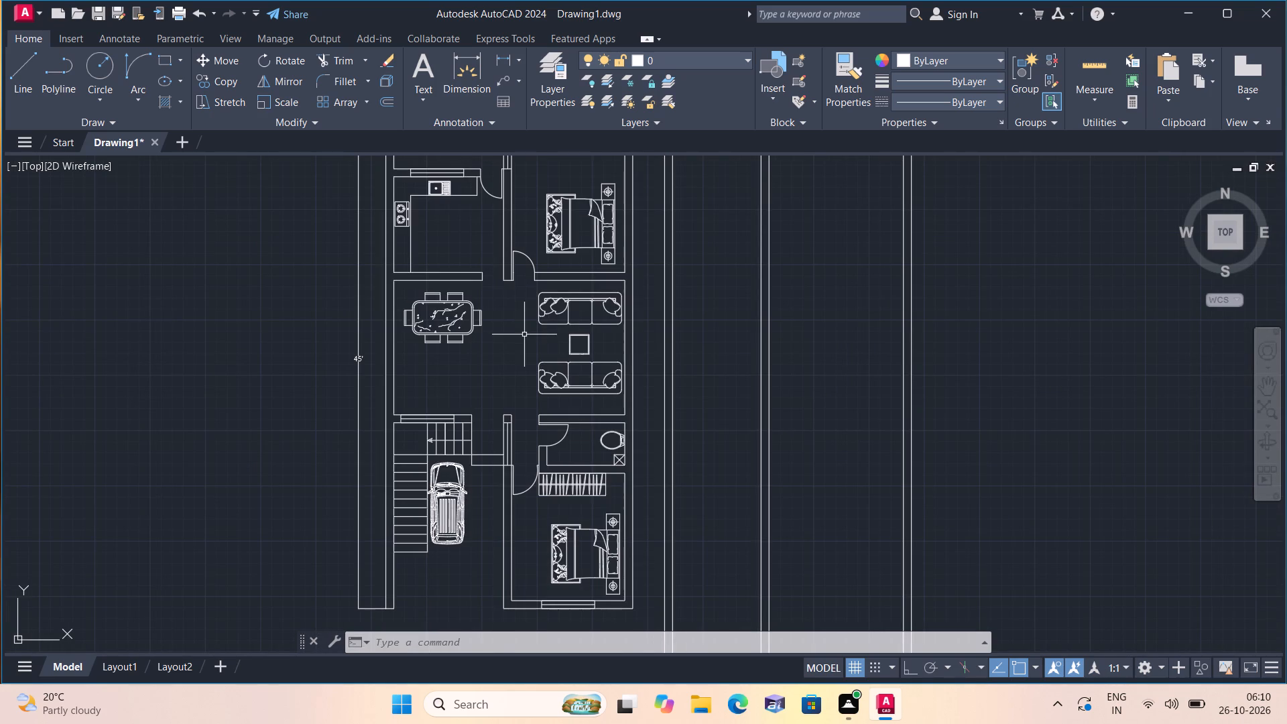
Add the multiline text label WASH AREA inside the crossed rectangle above the kitchen.
type("mt")
key("space")
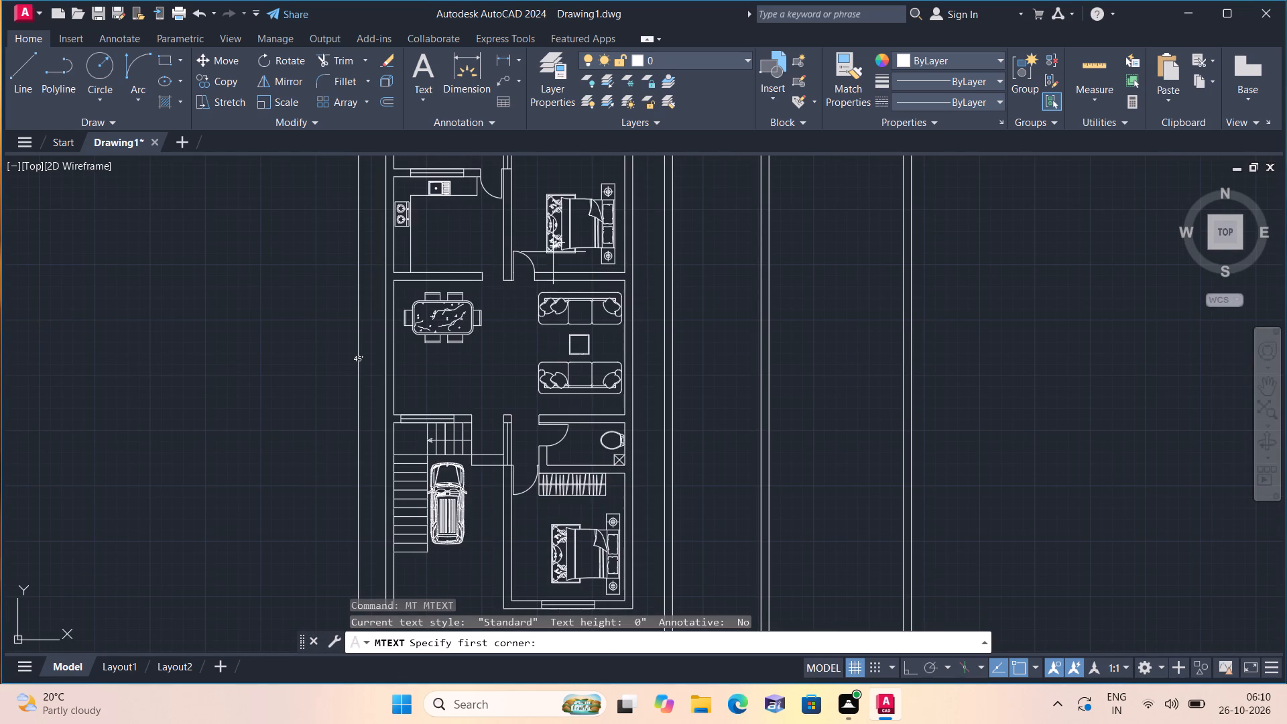
scroll(487, 213, "up", 2)
middle_click_drag(474, 229, 470, 385)
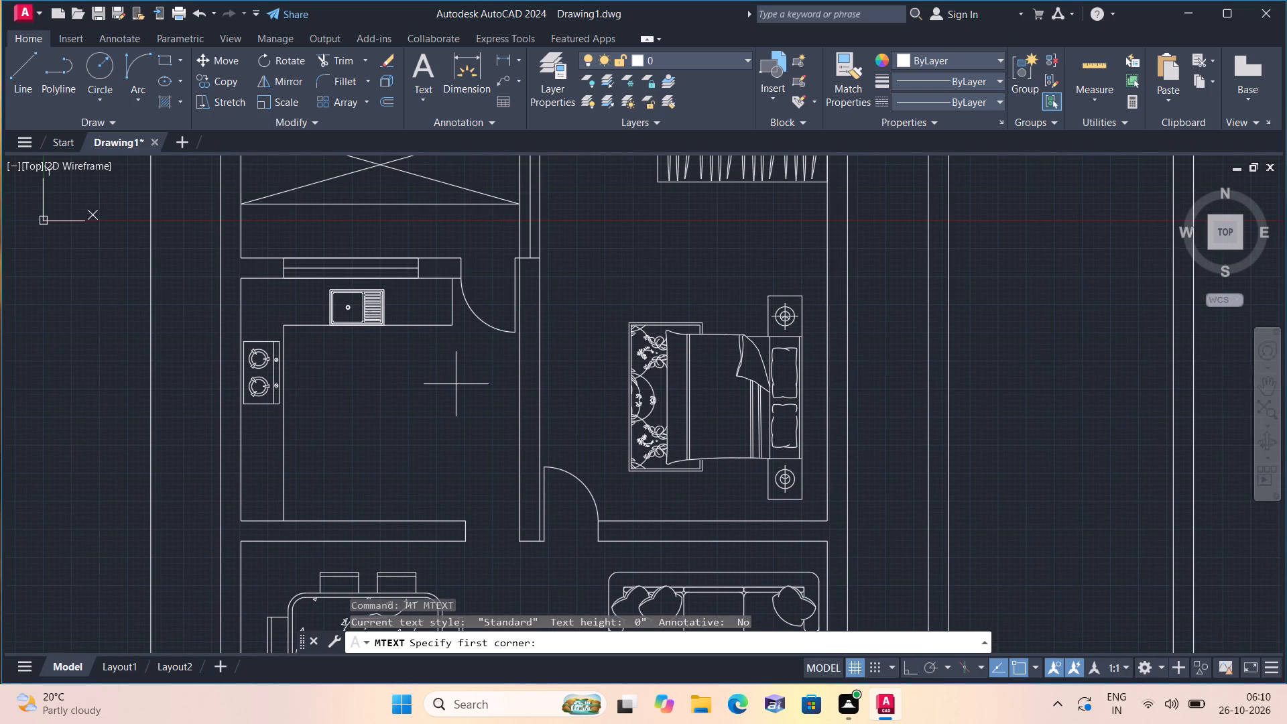
middle_click_drag(454, 388, 441, 413)
scroll(454, 388, "down", 1)
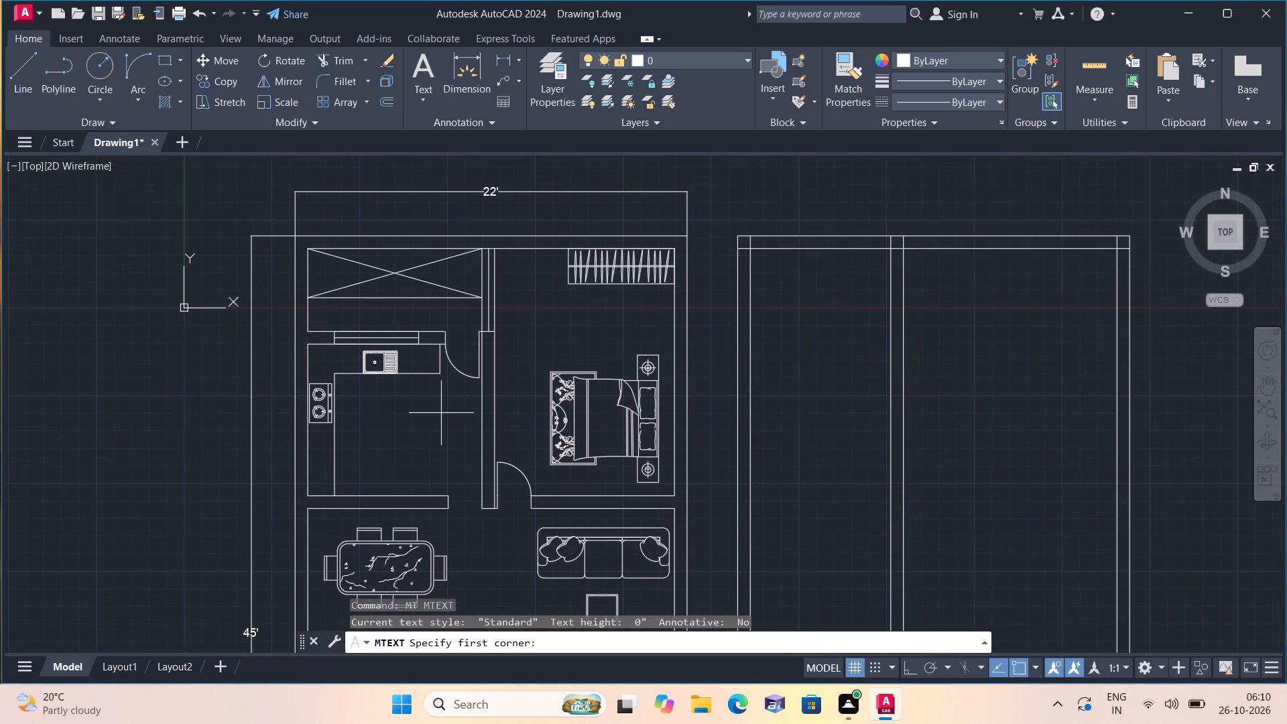
middle_click_drag(442, 426, 431, 328)
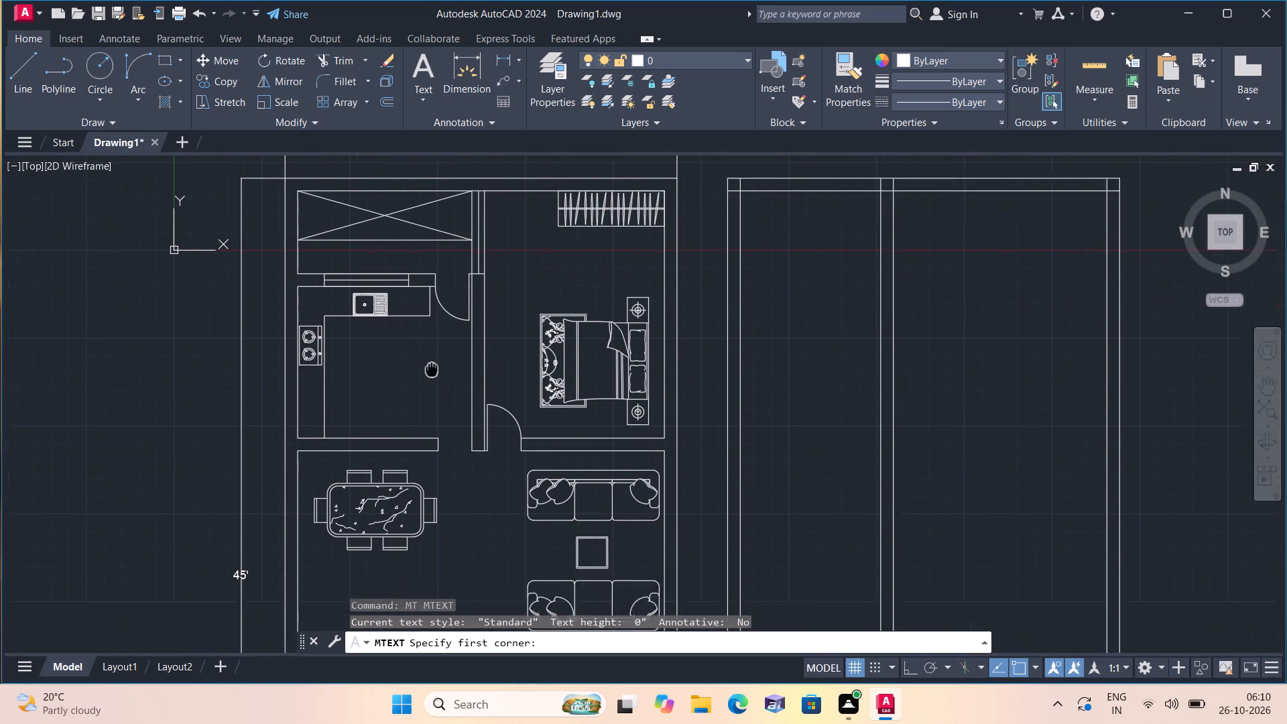
middle_click_drag(431, 328, 432, 263)
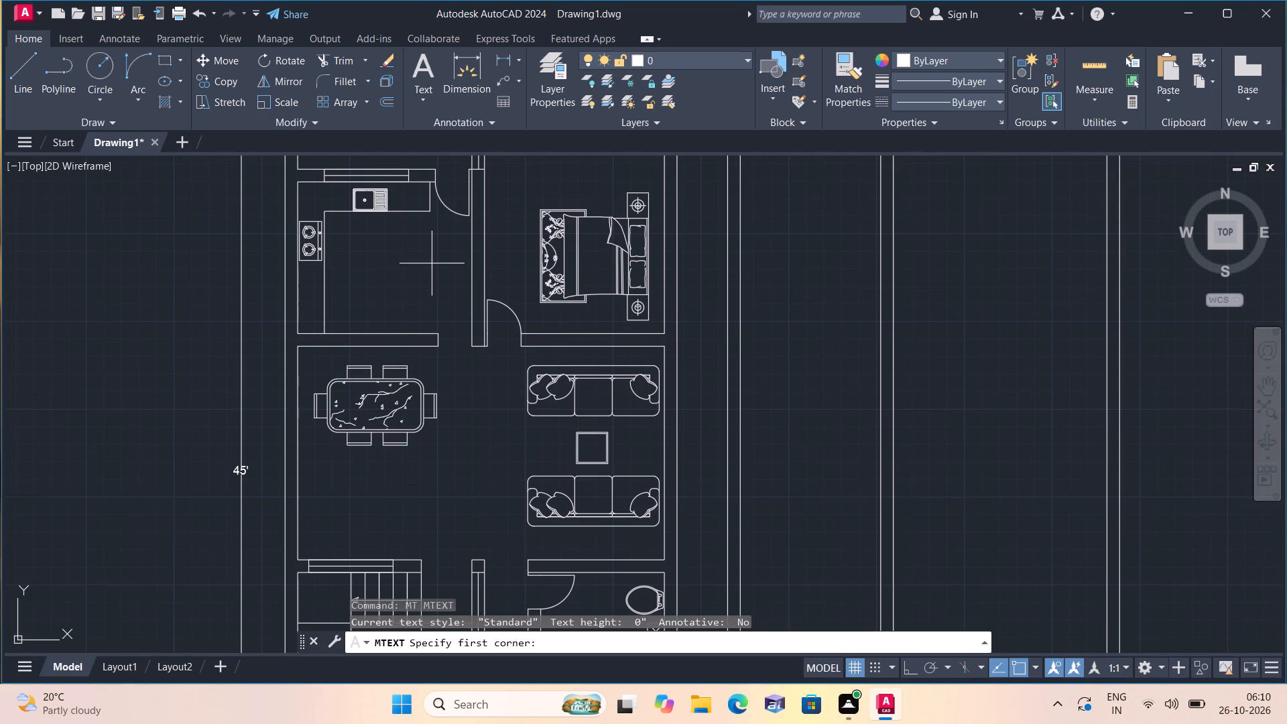
middle_click_drag(461, 504, 485, 334)
scroll(461, 504, "down", 1)
middle_click_drag(485, 334, 536, 558)
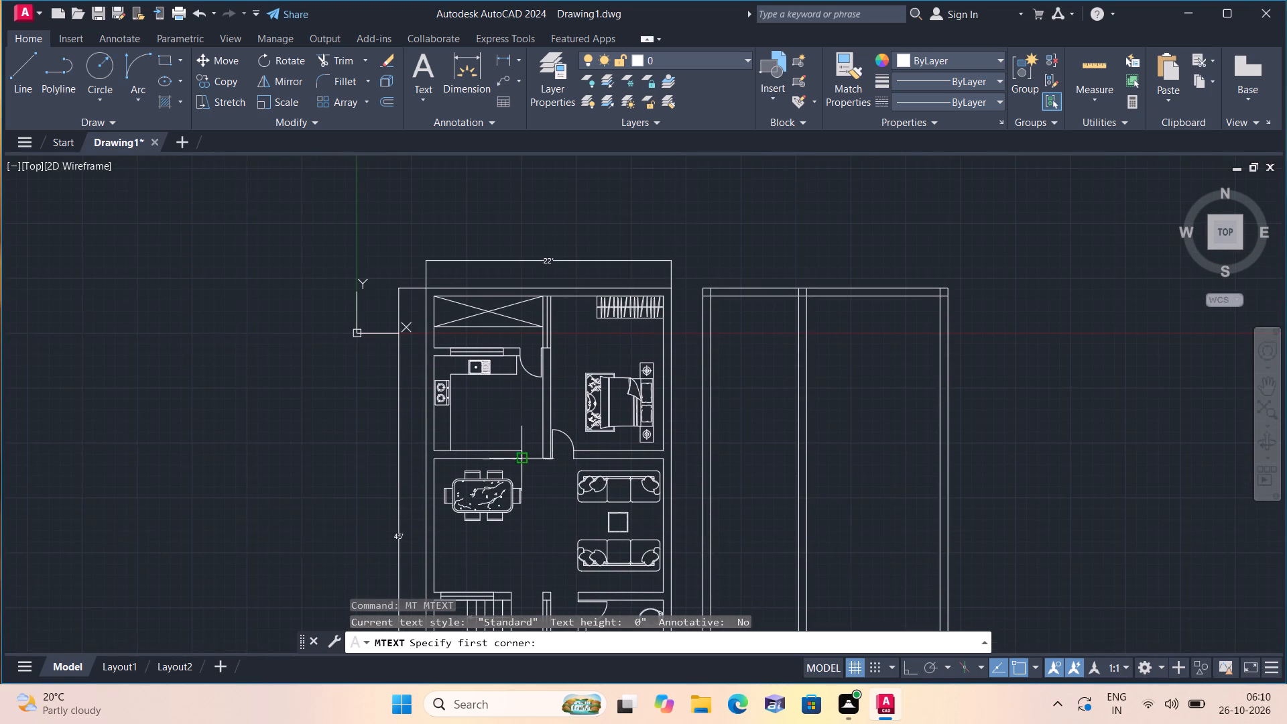
scroll(473, 369, "up", 2)
scroll(480, 289, "up", 2)
middle_click_drag(478, 243, 507, 386)
triple_click(511, 381)
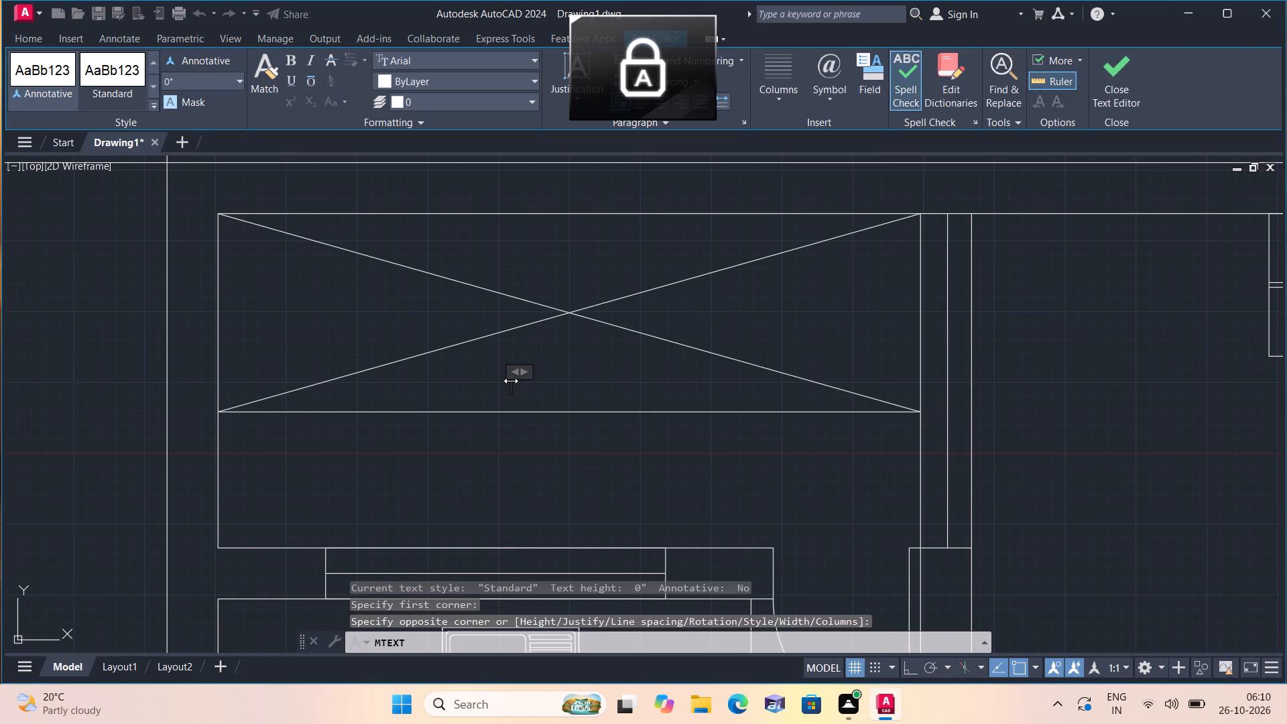
type("WAH")
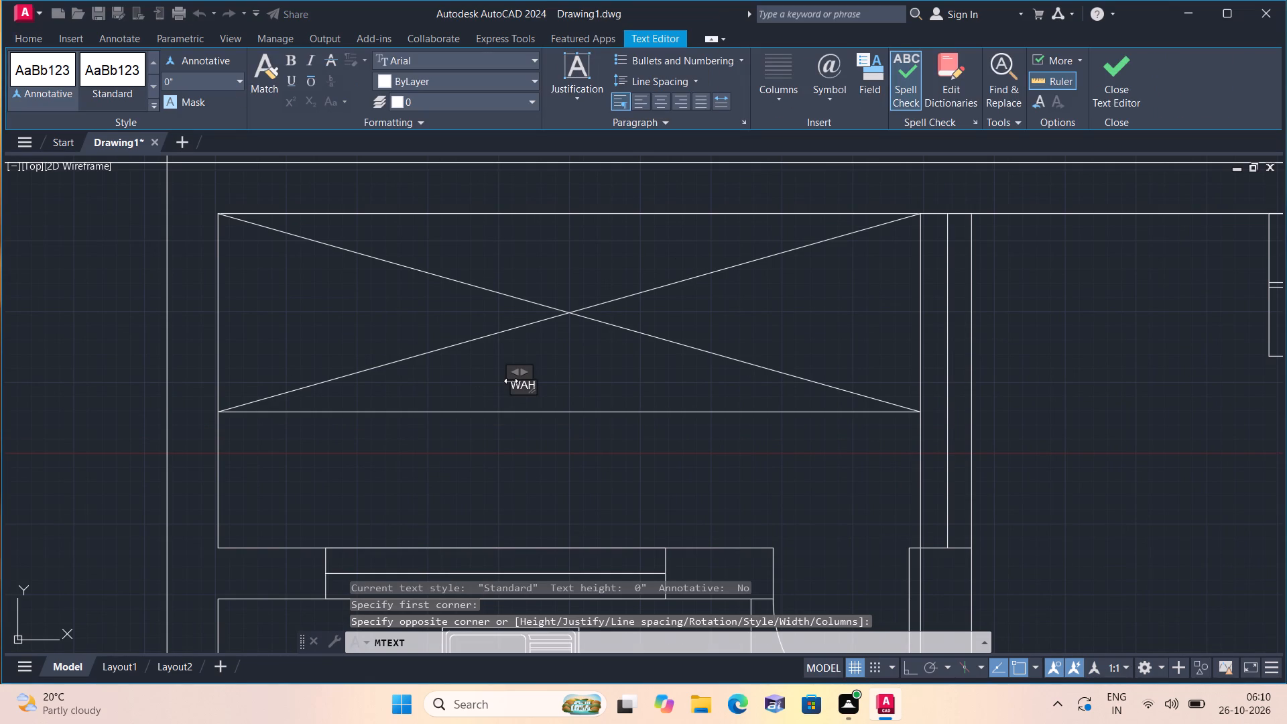
key("space")
type("AREA")
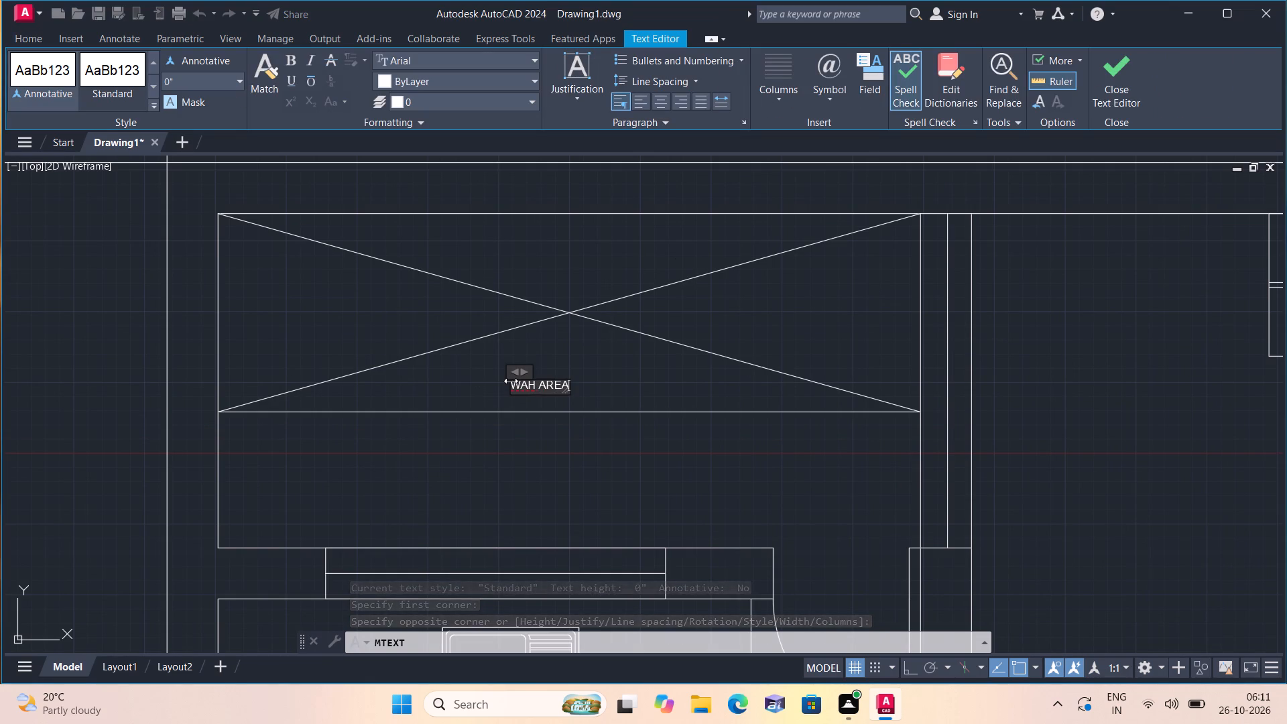
scroll(536, 371, "up", 3)
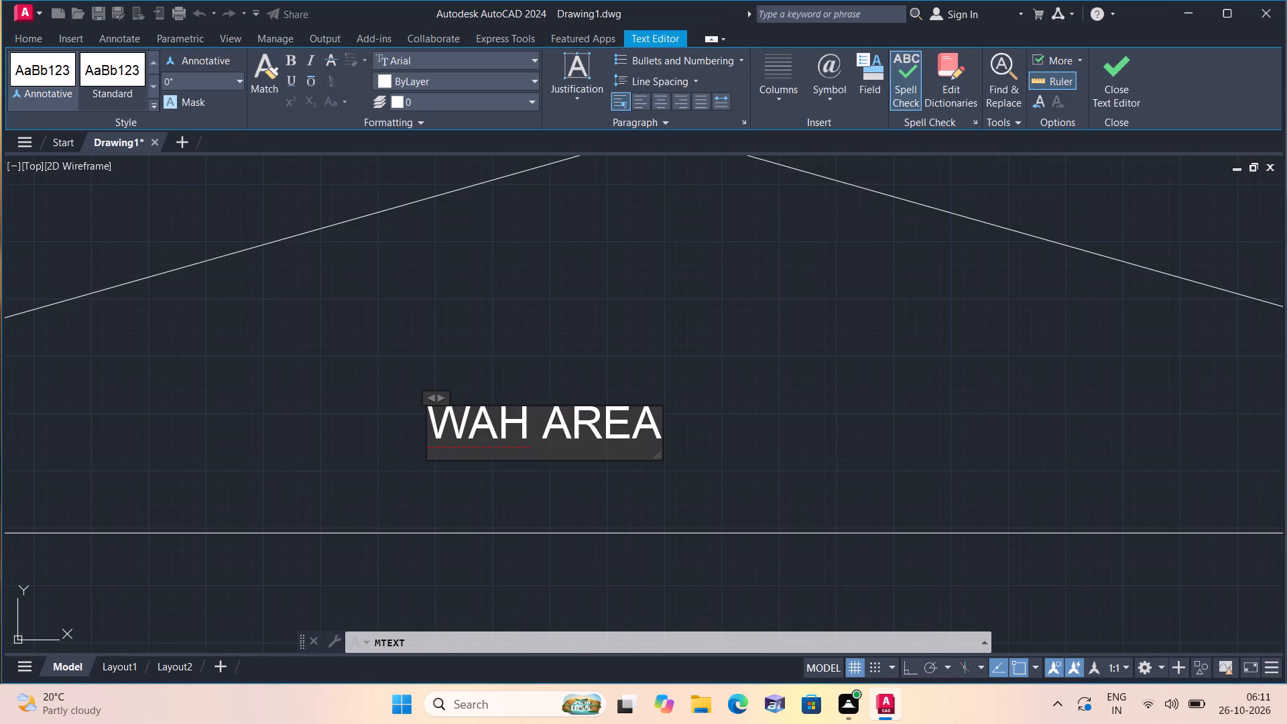
left_click(499, 414)
key("s")
left_click(349, 467)
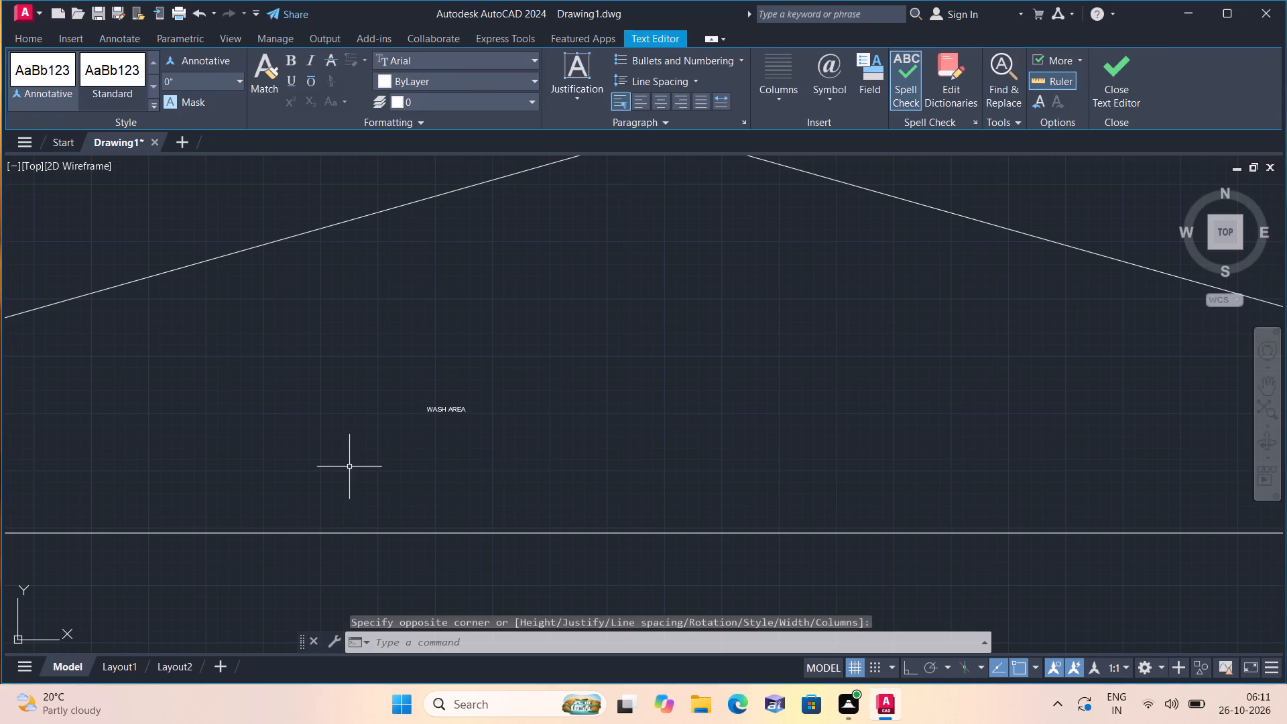
Add a two-line multiline text label KITCHEN with size 10'4"X9'0" in the open floor of the kitchen.
middle_click_drag(383, 467, 402, 282)
scroll(402, 282, "down", 3)
scroll(460, 482, "down", 1)
middle_click_drag(457, 478, 431, 263)
scroll(456, 475, "down", 1)
key("space")
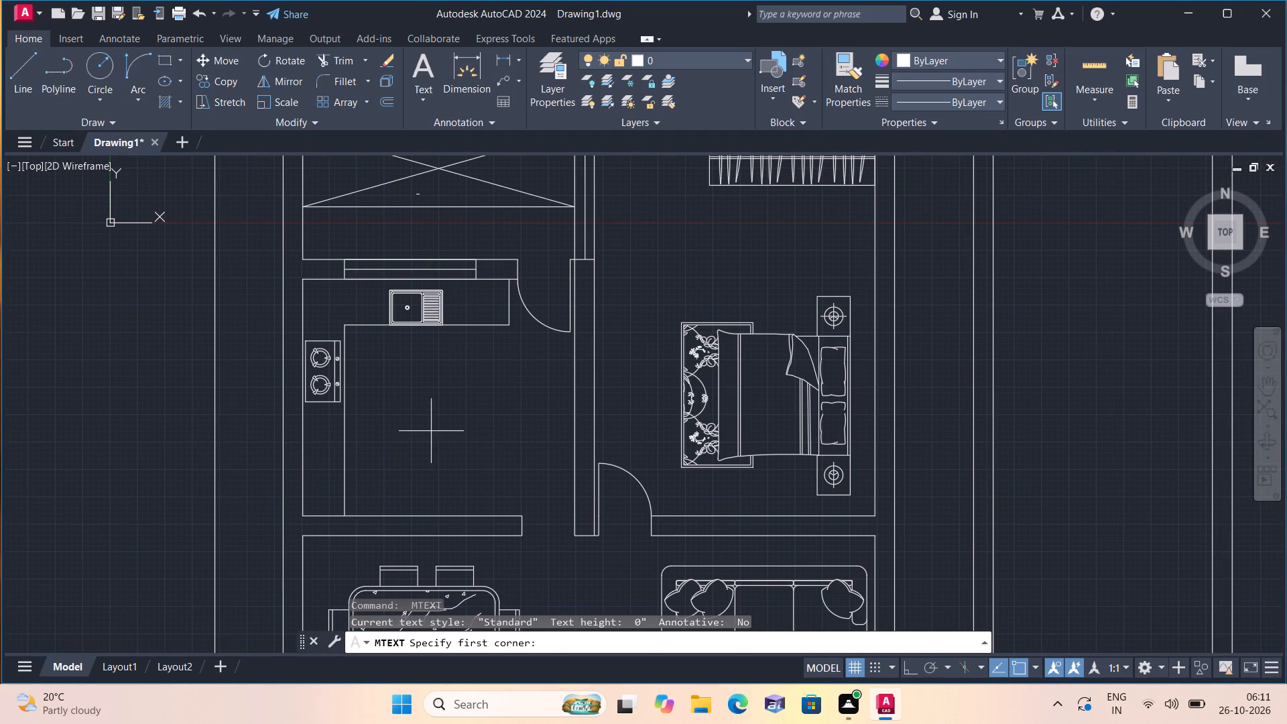
triple_click(431, 412)
type("KITCHEN")
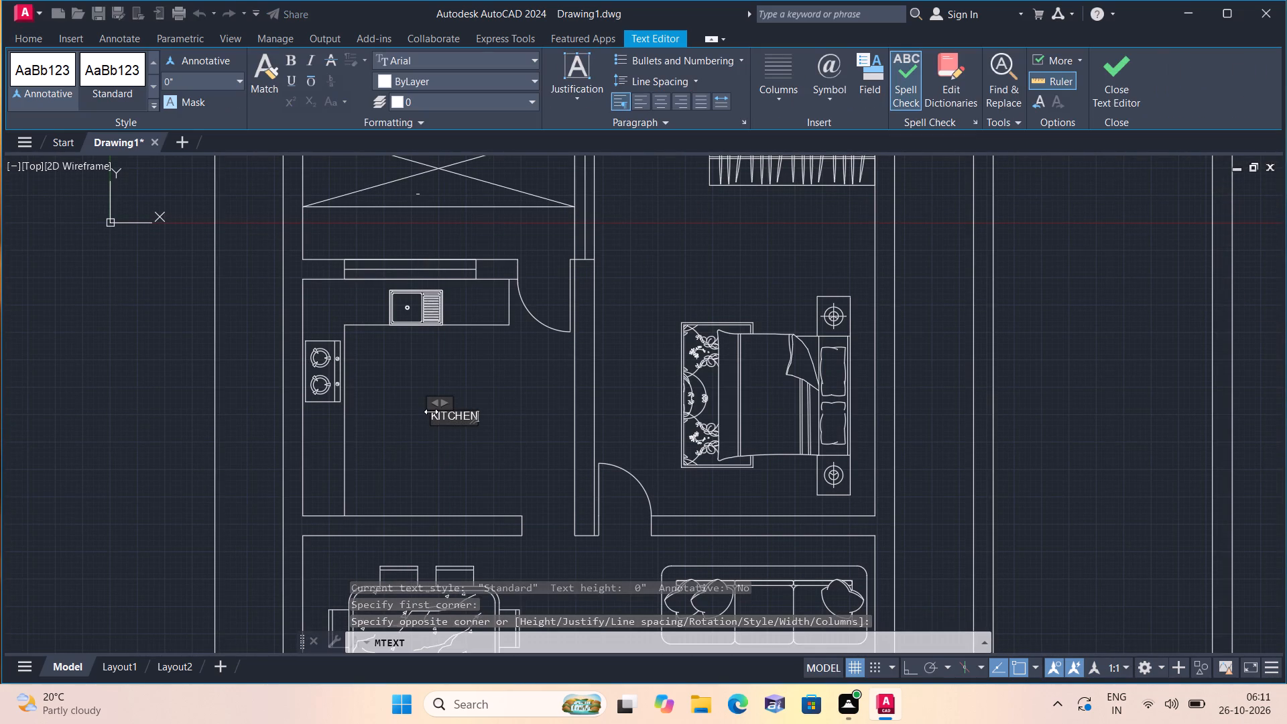
key("Return")
type("10'4\"X")
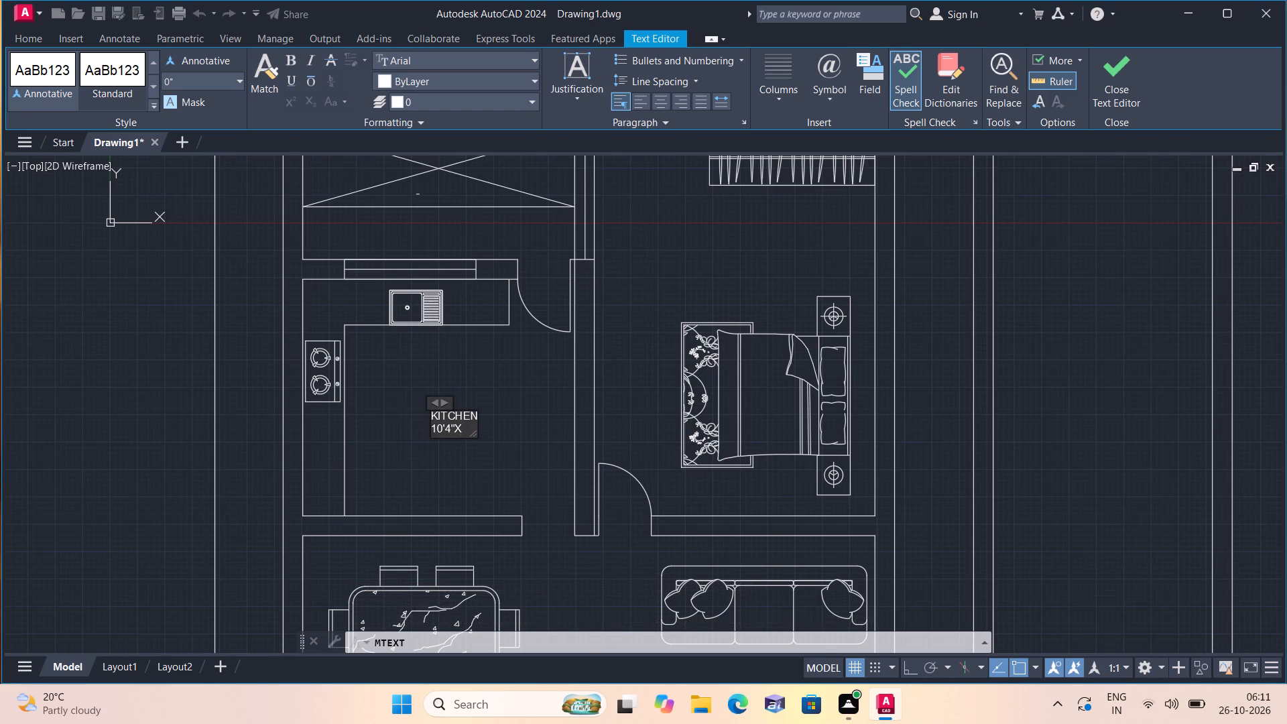
type("9'0\"")
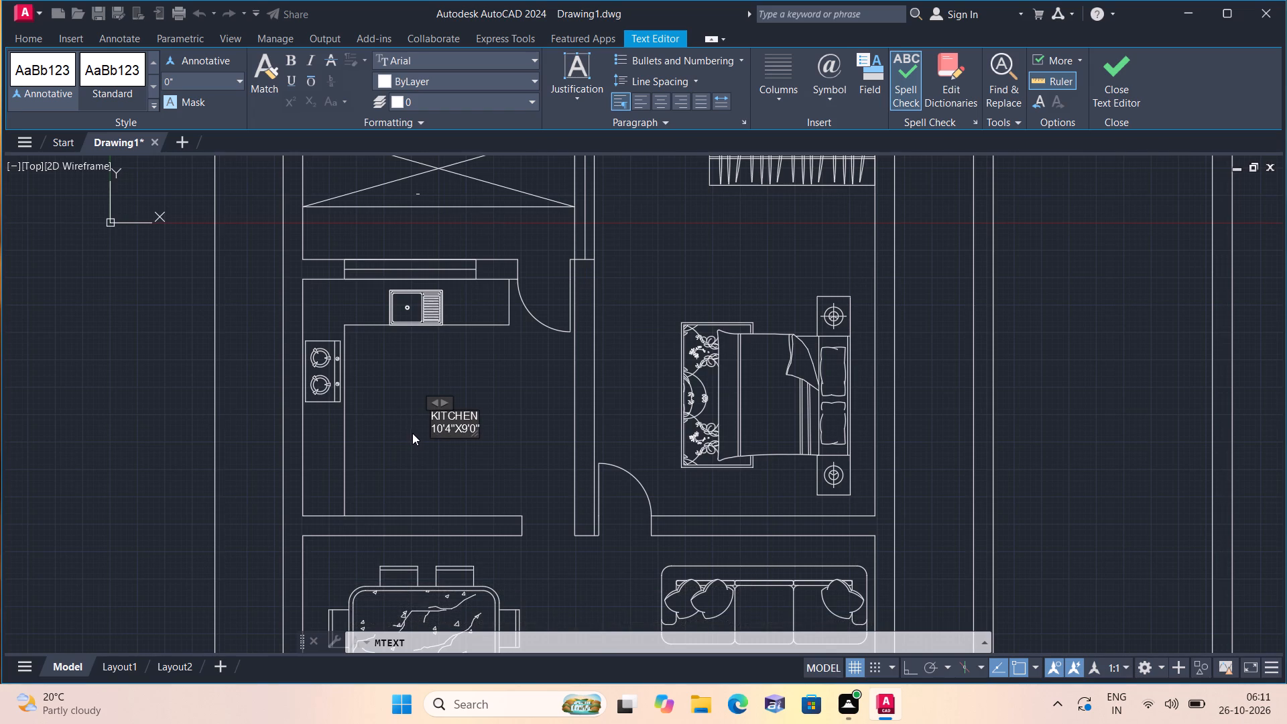
left_click(410, 441)
Add a two-line multiline text label HALL with size 21'4"X12'8" below the dining table in the living area.
middle_click_drag(444, 468, 395, 333)
scroll(395, 336, "down", 1)
middle_click_drag(395, 333, 370, 267)
key("space")
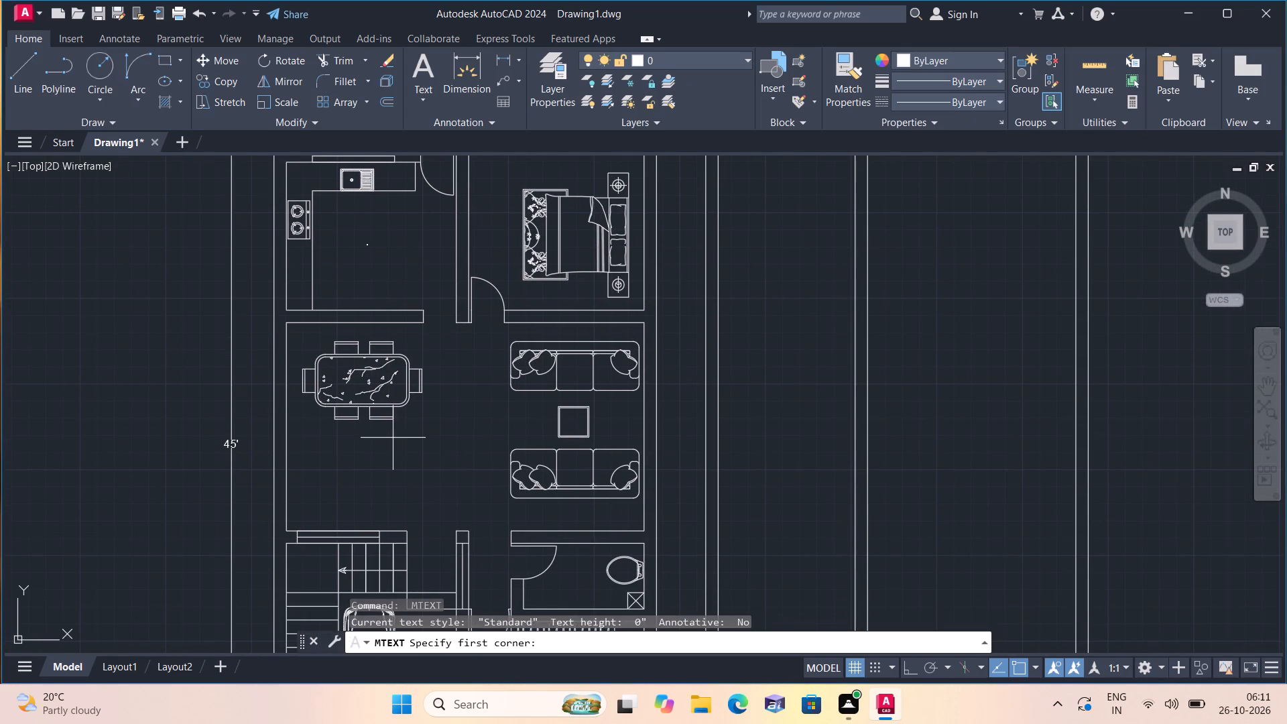
scroll(387, 442, "up", 1)
triple_click(389, 457)
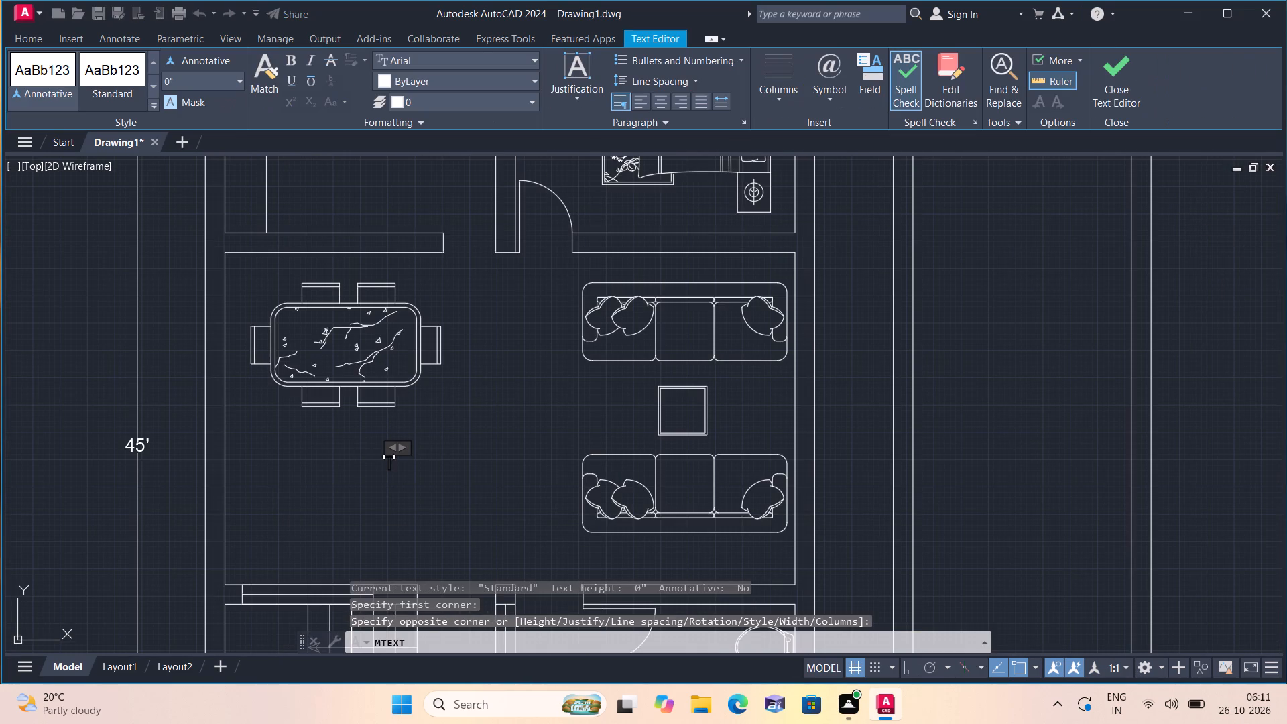
type("HALL")
key("Return")
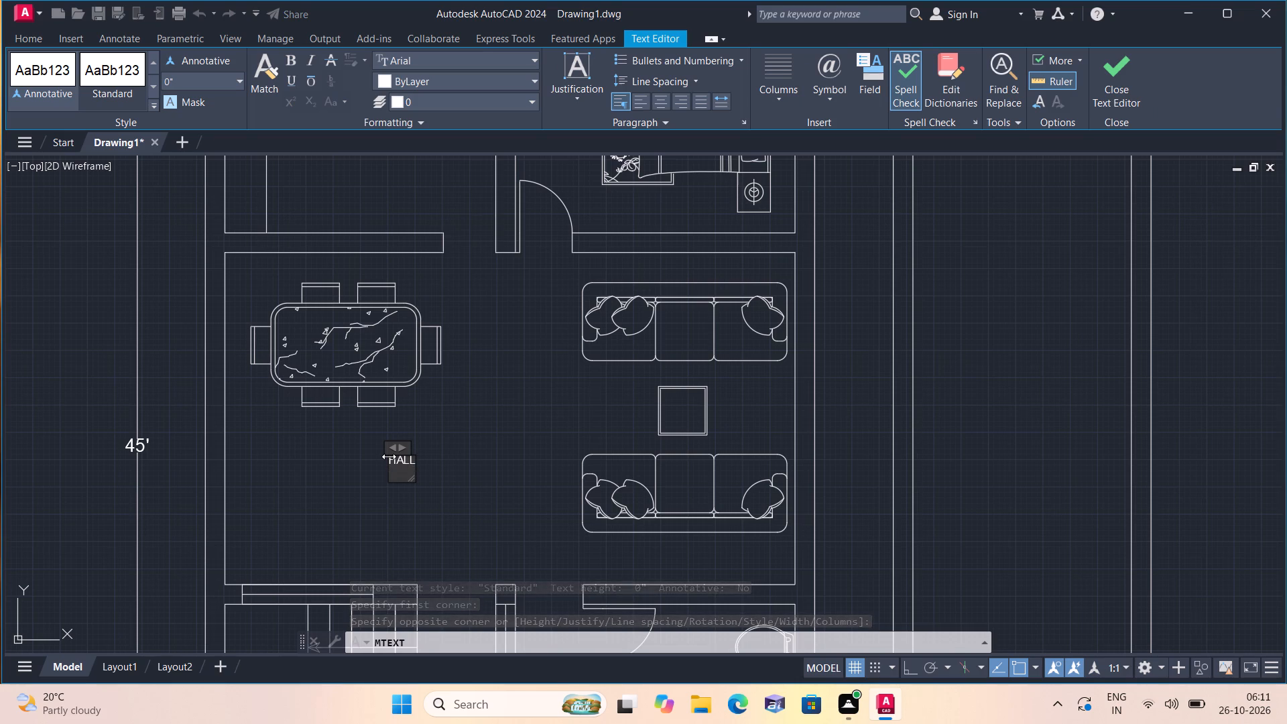
type("2'")
key("BackSpace")
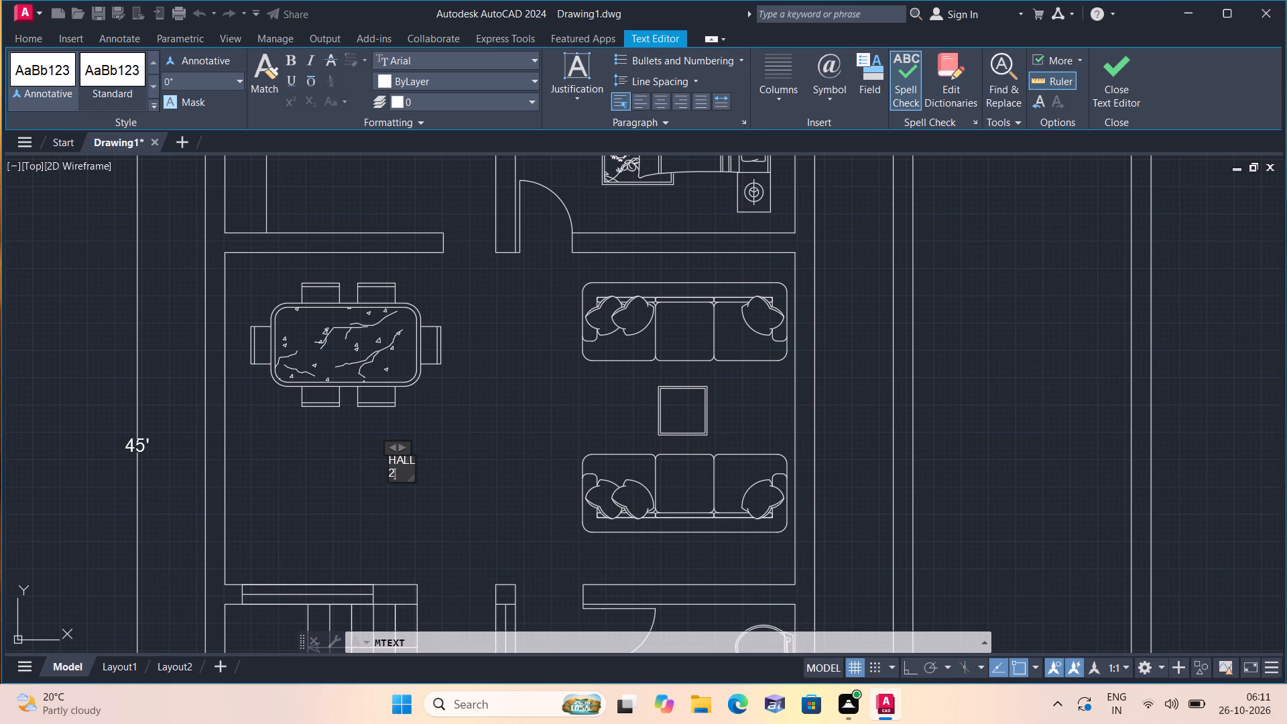
key("1")
type("'4\"")
type("X12'8\"")
left_click(341, 483)
Add a two-line multiline text label TOILET with size 7'4"X4'0" between the door swing and the toilet fixture.
middle_click_drag(341, 482, 345, 425)
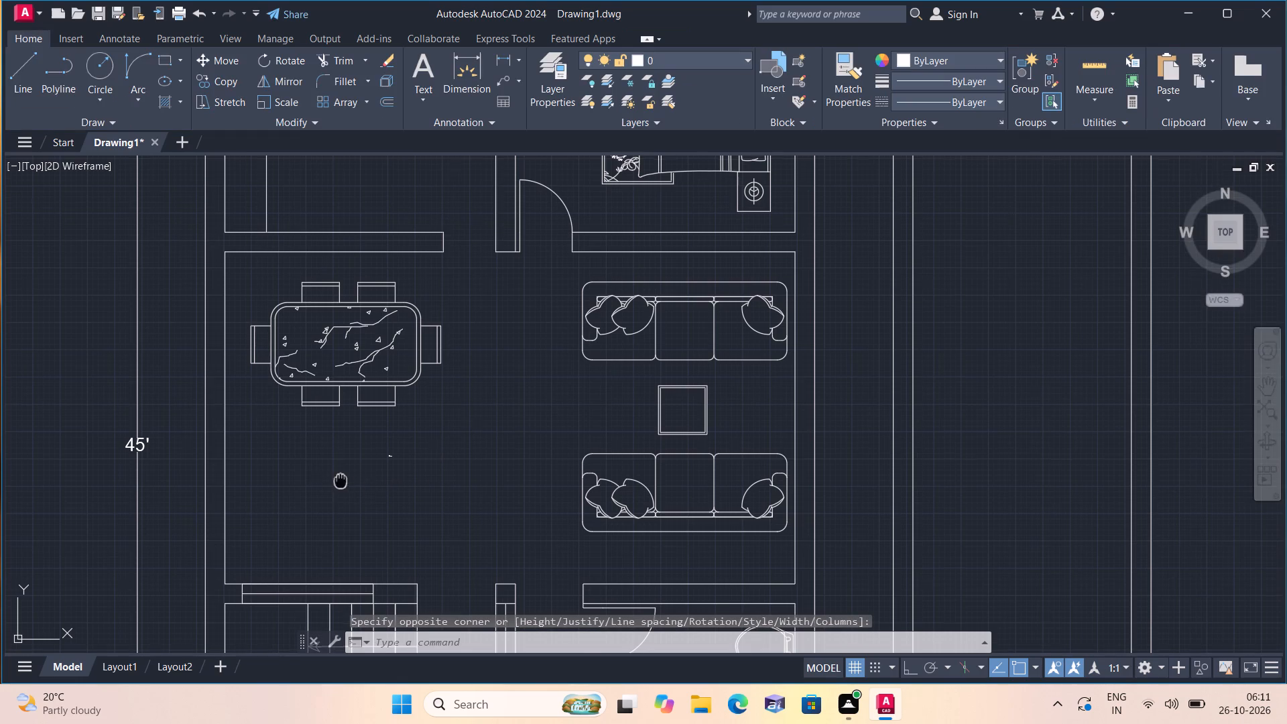
middle_click_drag(345, 425, 387, 292)
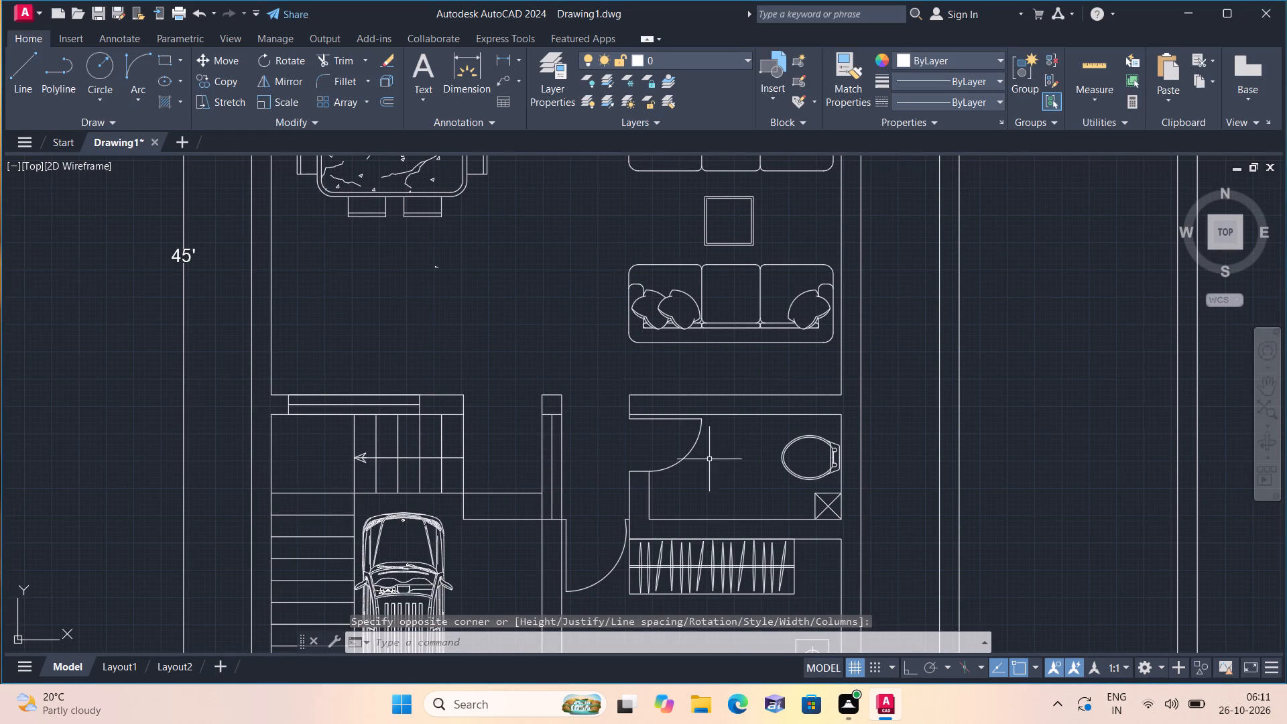
key("space")
triple_click(709, 473)
left_click(709, 473)
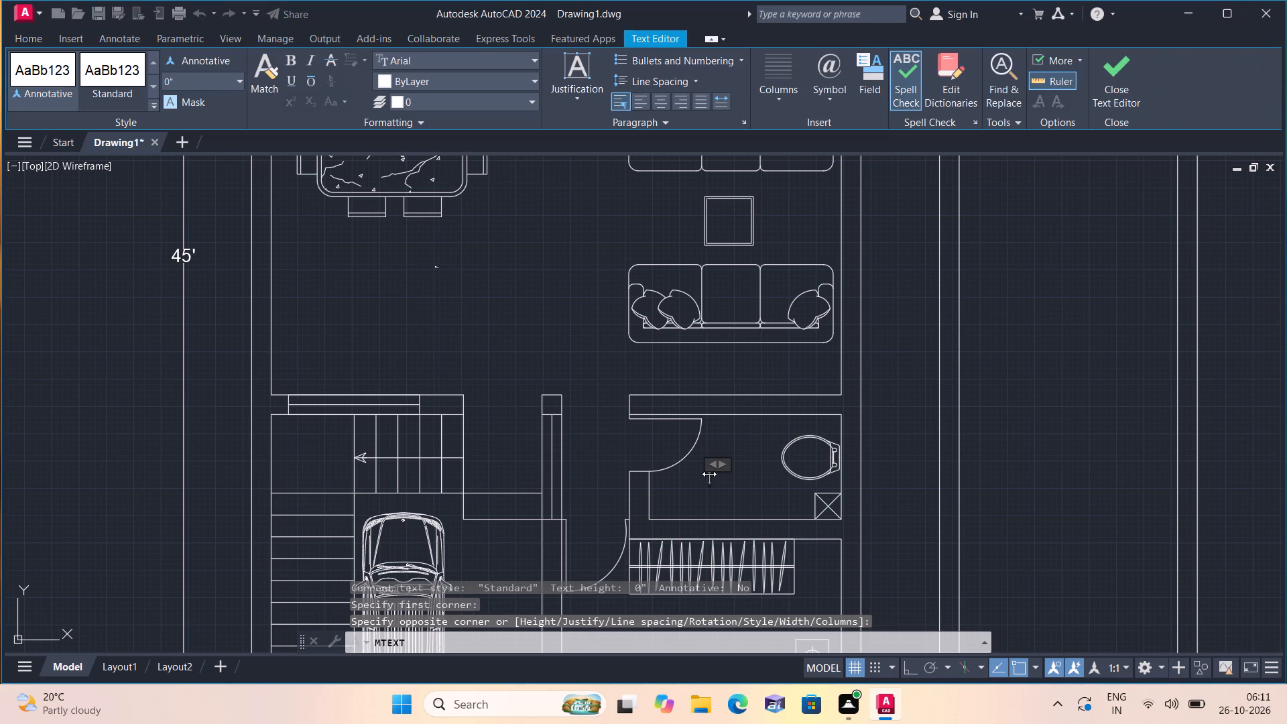
type("TOILET")
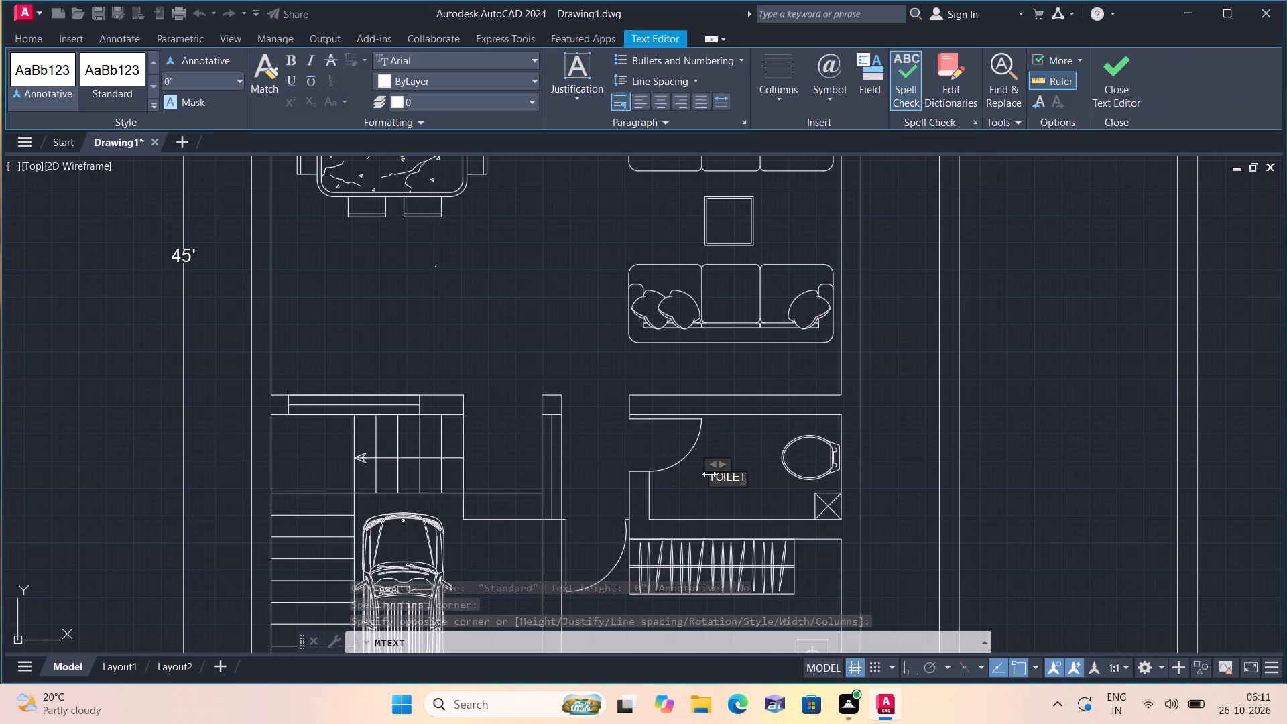
key("Return")
type("7'4\"")
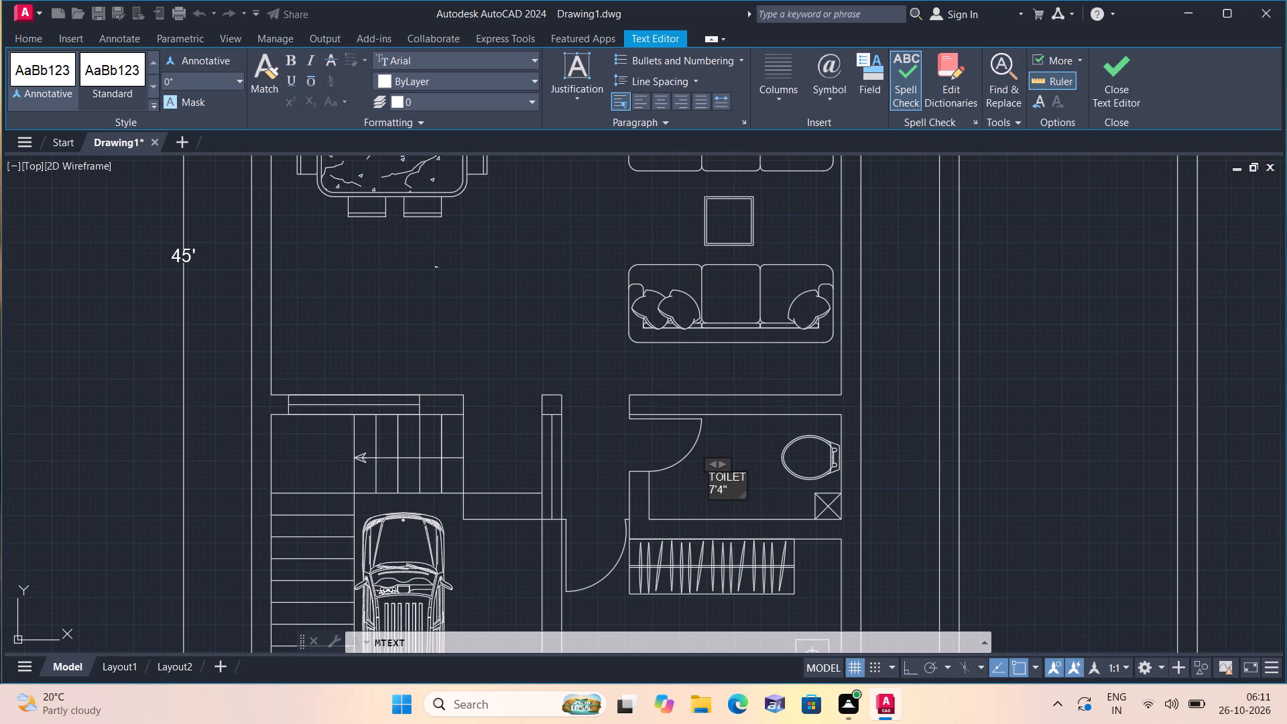
type("X4'0\"")
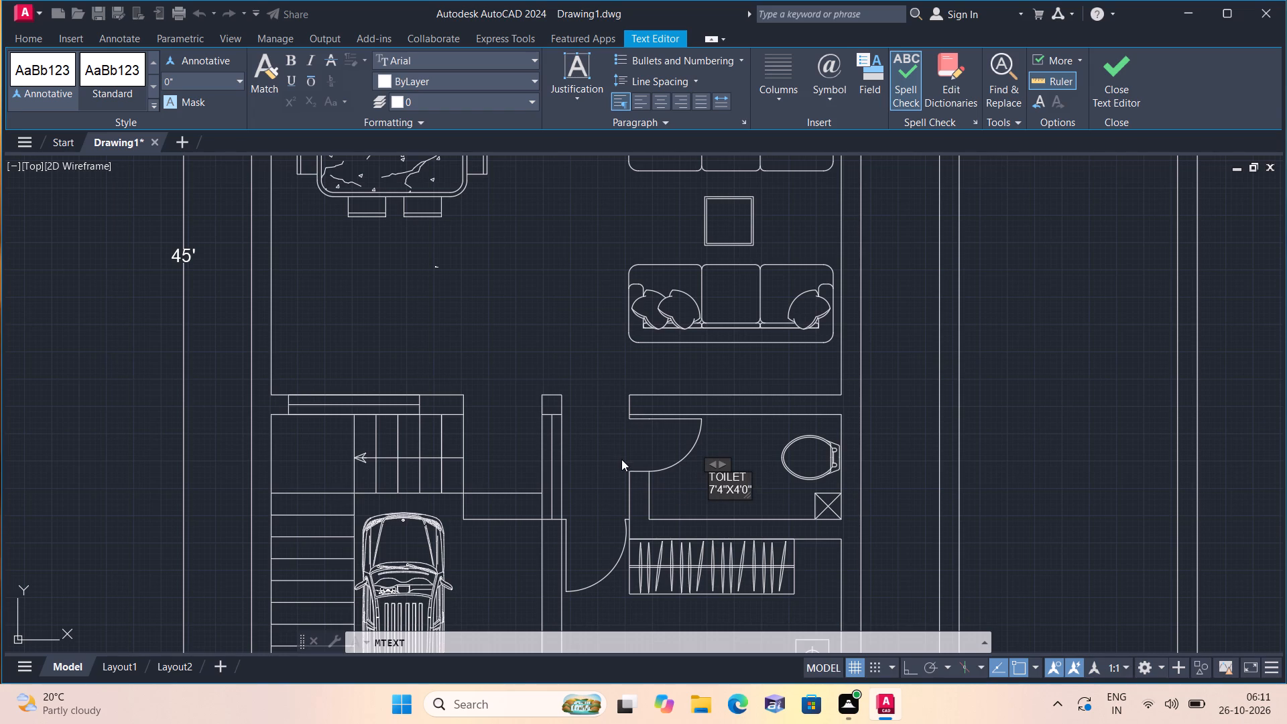
left_click(621, 457)
Add the multiline text label WARDROBE inside the wardrobe of the lower bedroom.
scroll(615, 465, "down", 1)
middle_click_drag(613, 464, 555, 251)
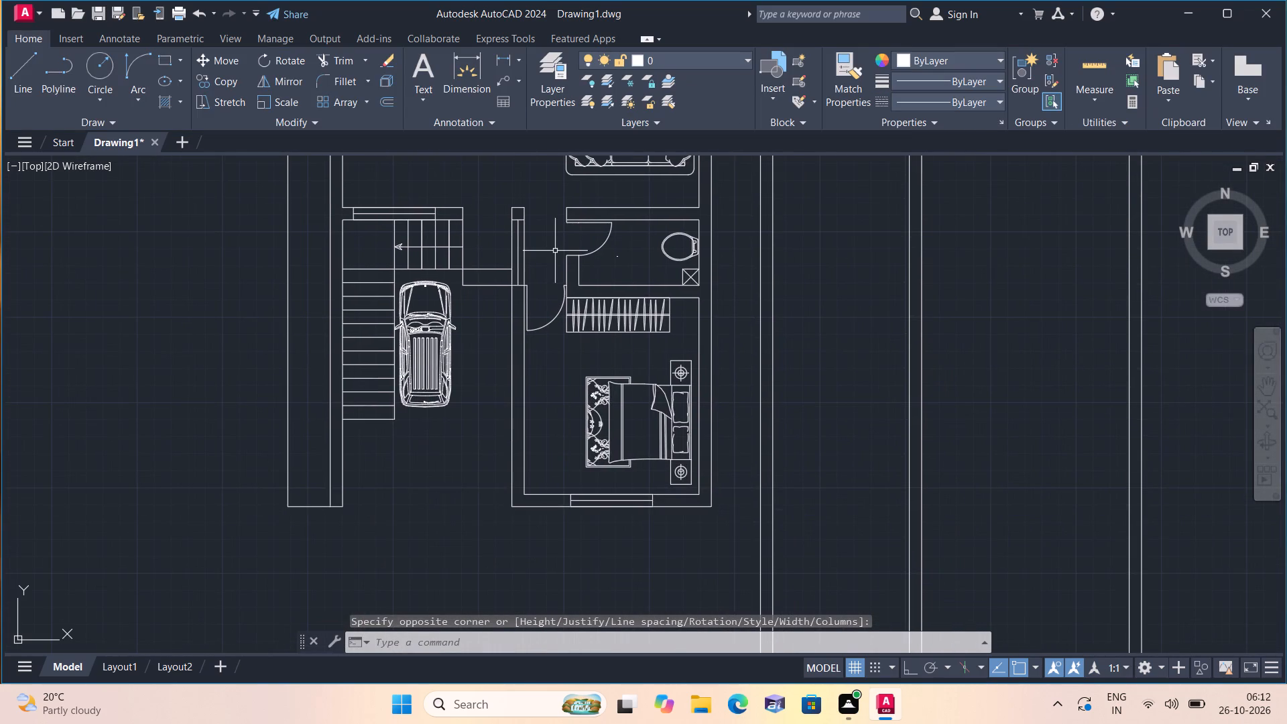
key("space")
scroll(657, 326, "up", 2)
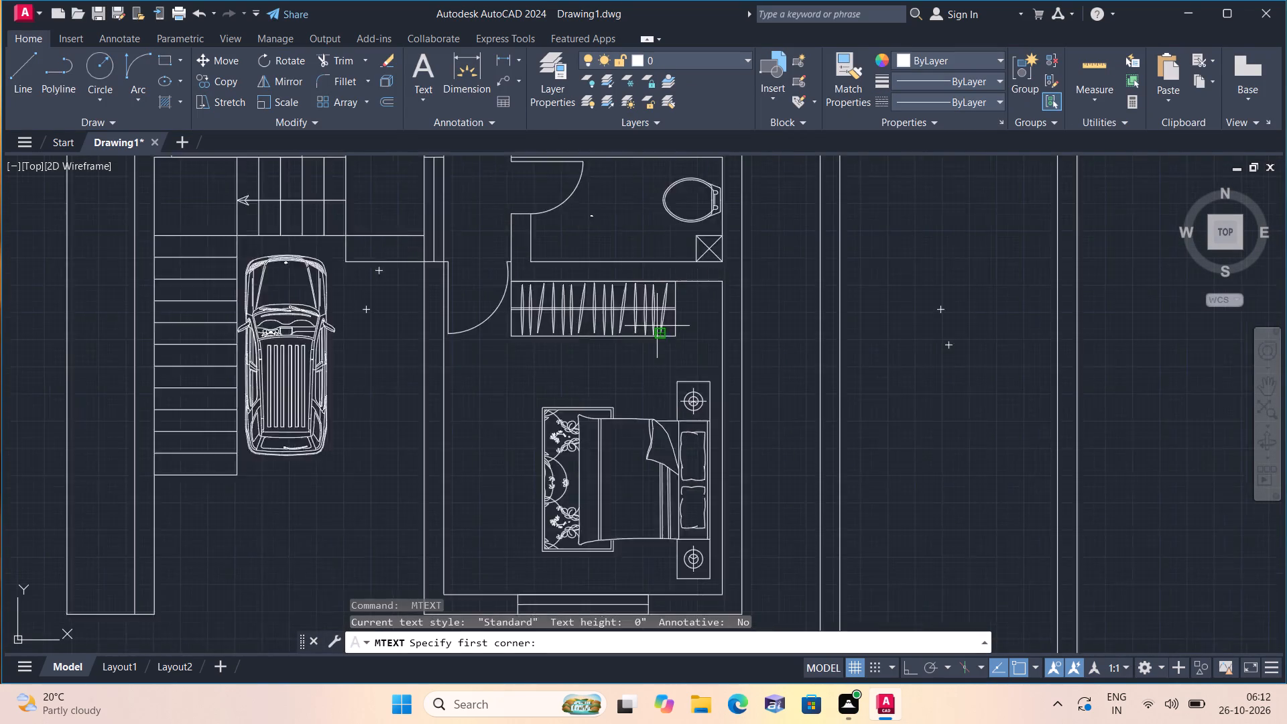
scroll(624, 326, "up", 1)
triple_click(435, 294)
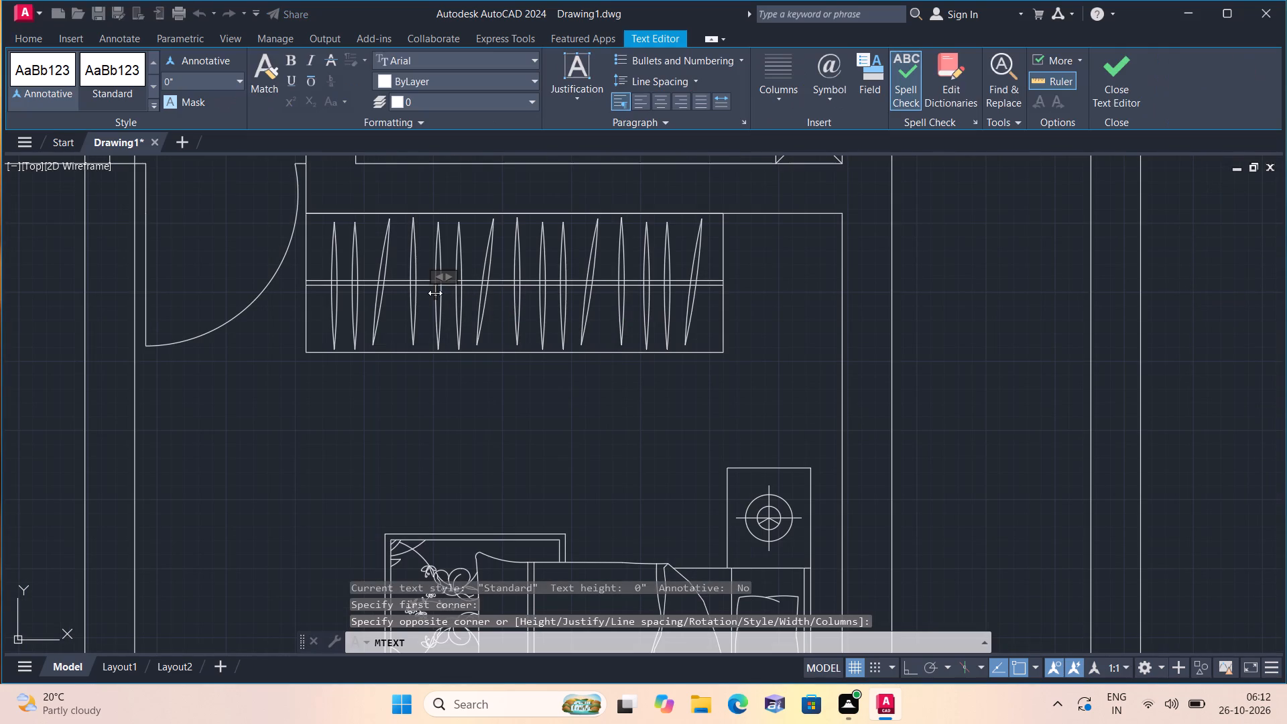
type("WARDR")
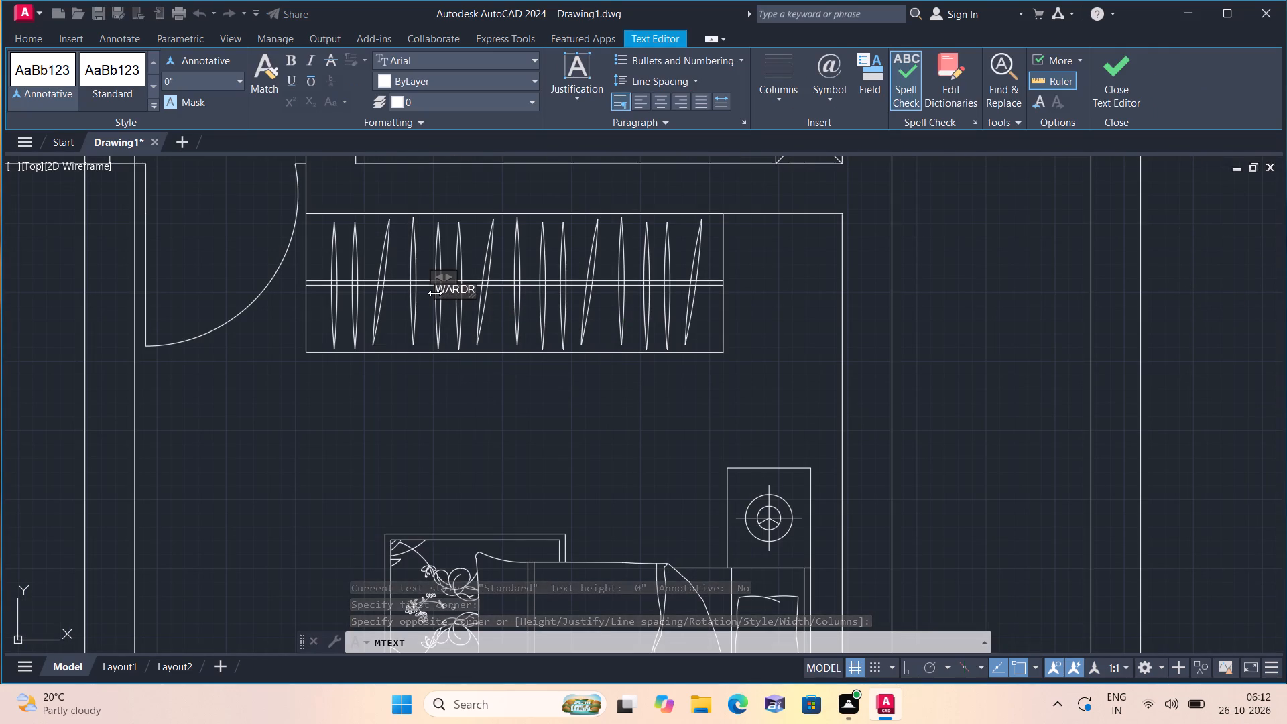
type("OBE")
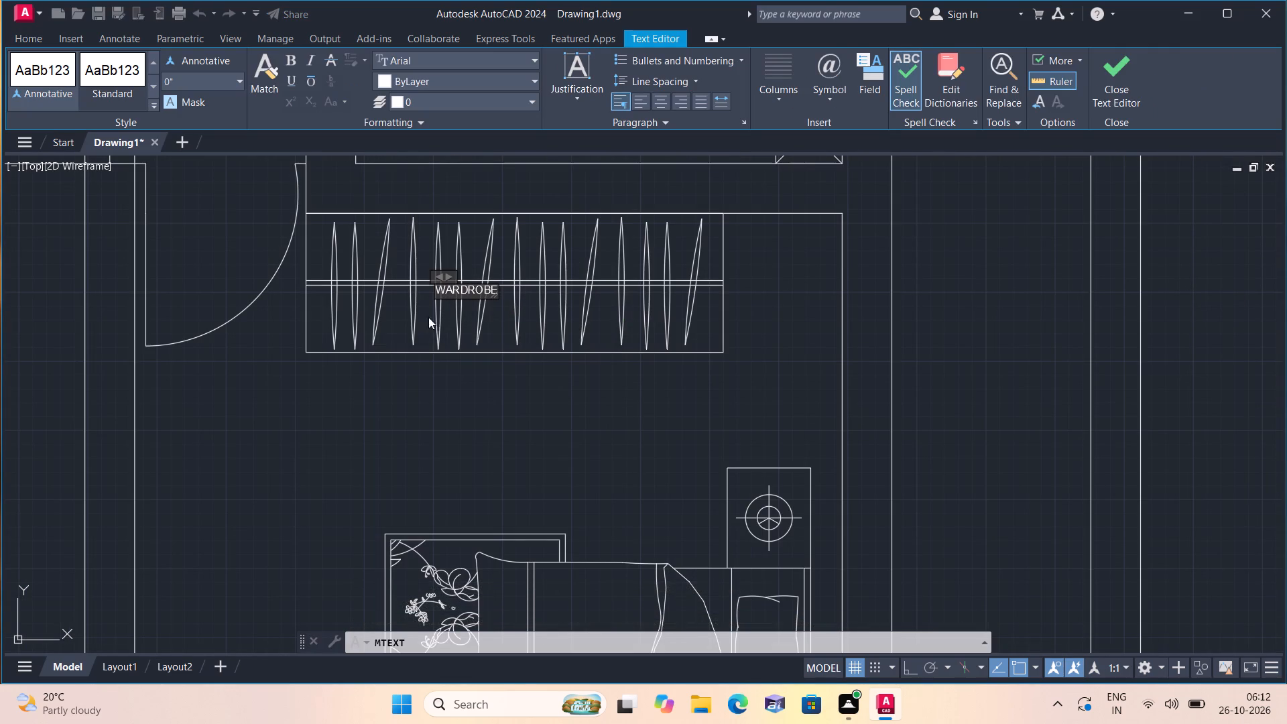
left_click(440, 412)
Add a two-line multiline text label BEDROOM with size 10'8"X12'0" between the wardrobe and bed in the lower bedroom.
middle_click_drag(457, 405, 491, 276)
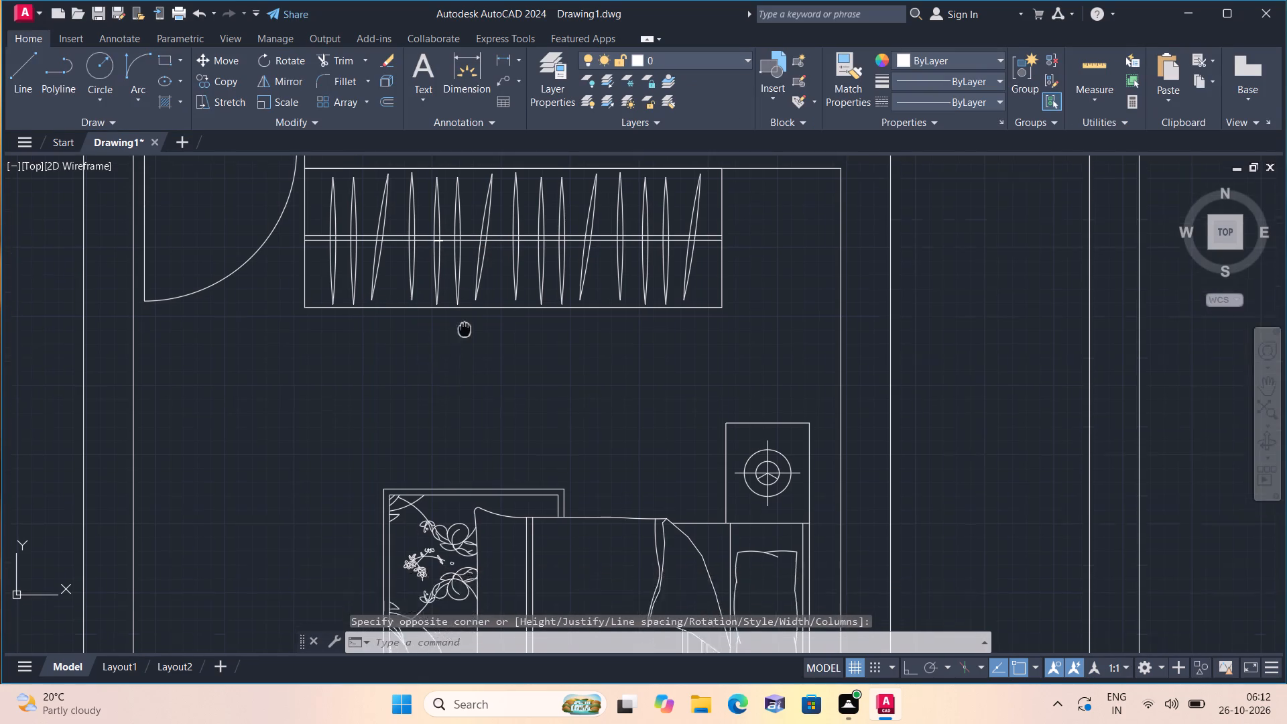
middle_click_drag(491, 276, 493, 267)
scroll(493, 267, "down", 2)
key("space")
triple_click(453, 288)
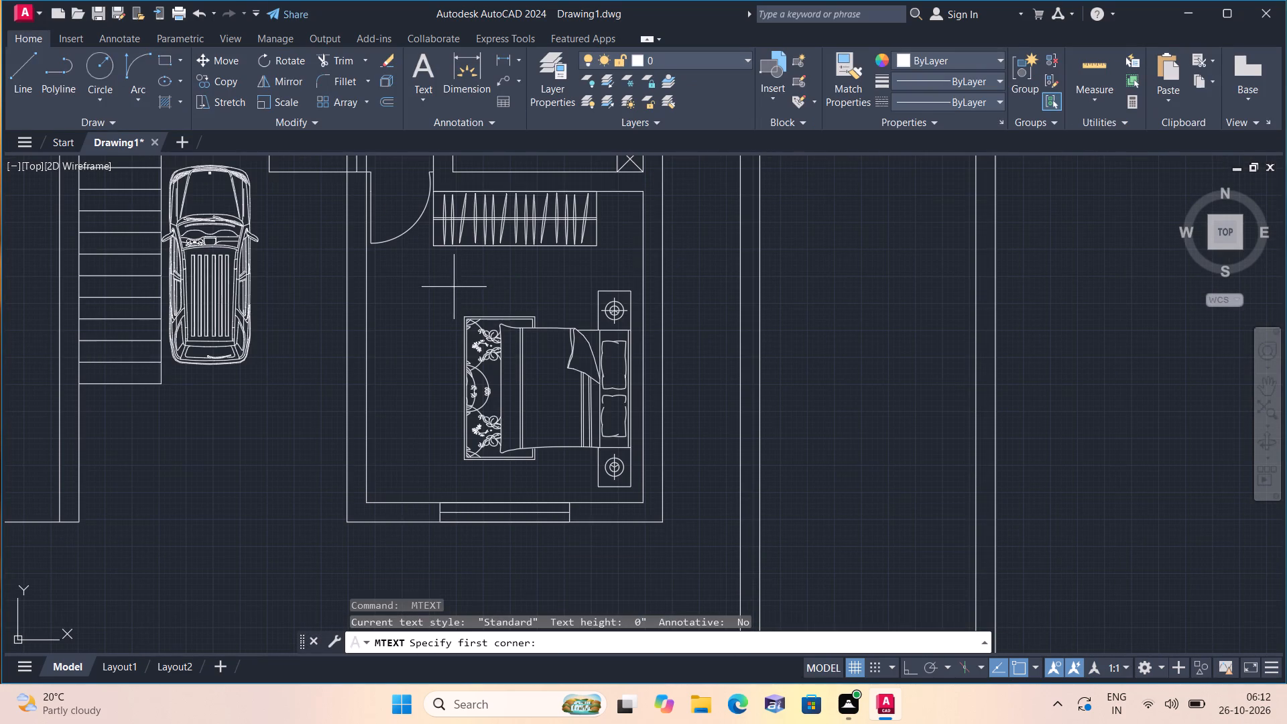
type("BEDROOM")
key("Return")
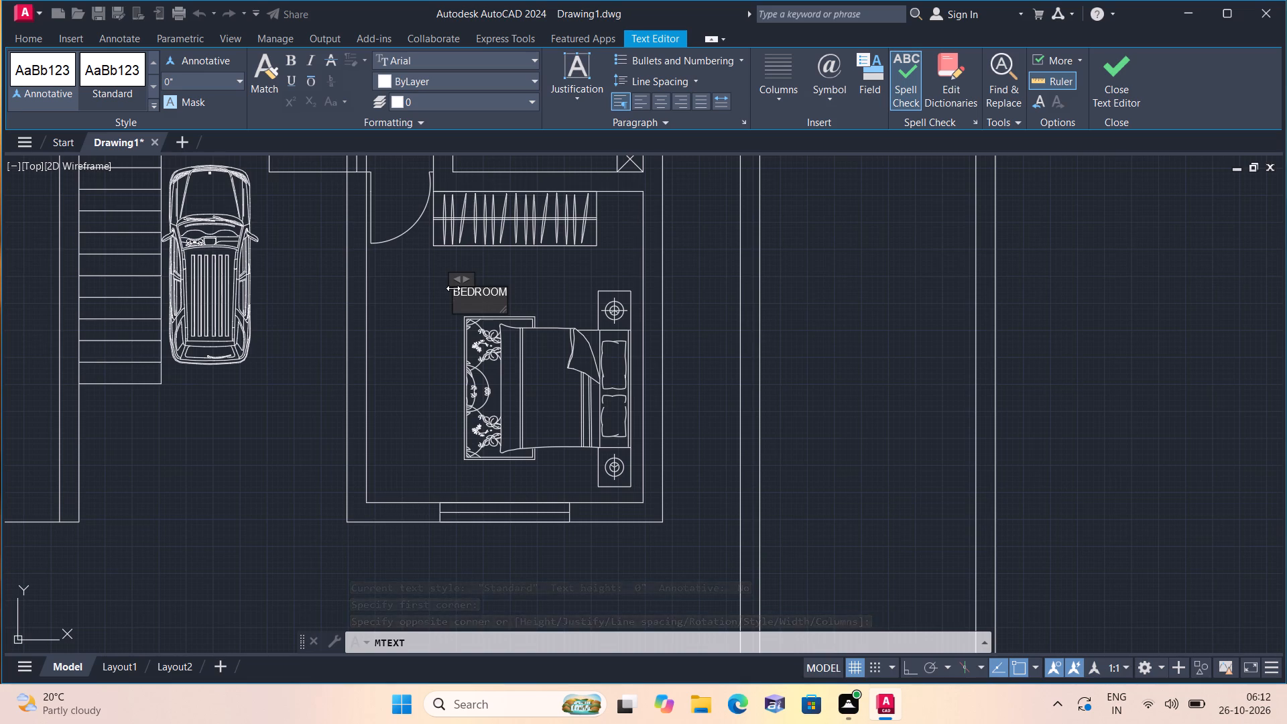
type("10'8\"")
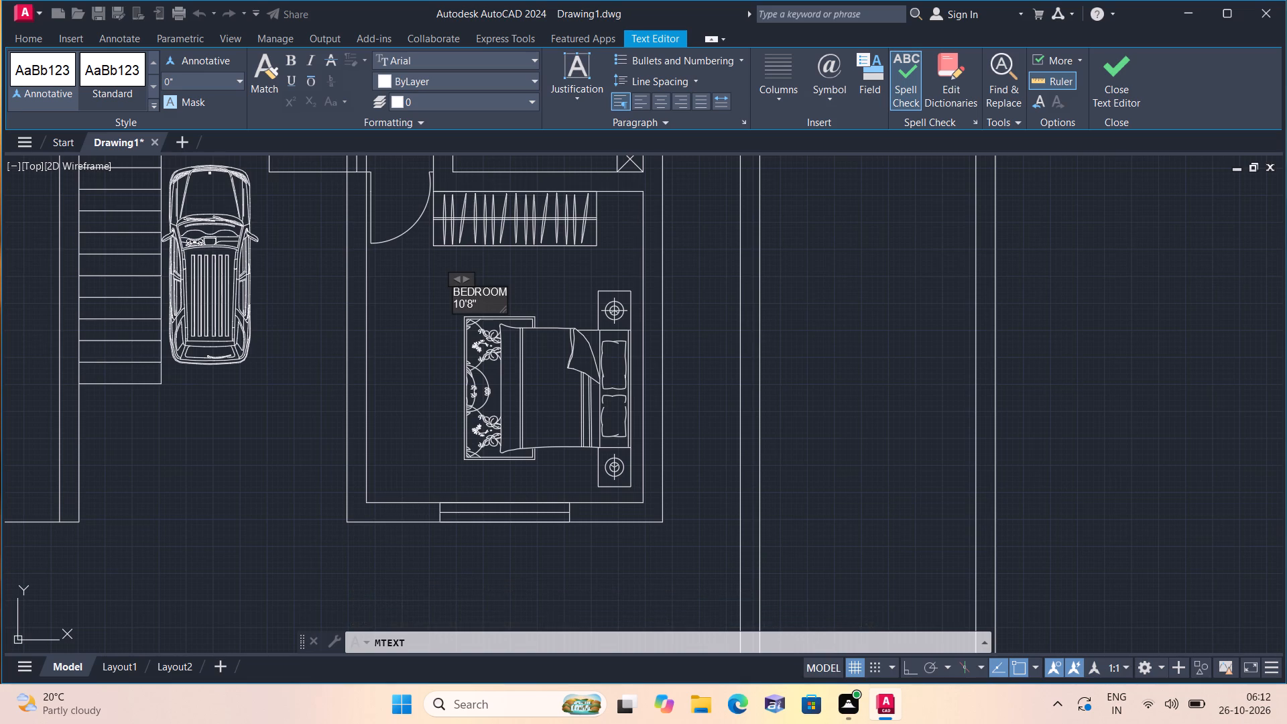
key("x")
type("12")
type("'0\"")
left_click(425, 337)
Add a two-line multiline text label PARKING with size 10'4"X13'8" beside the car in the parking area.
middle_click_drag(425, 337, 487, 377)
scroll(425, 337, "down", 1)
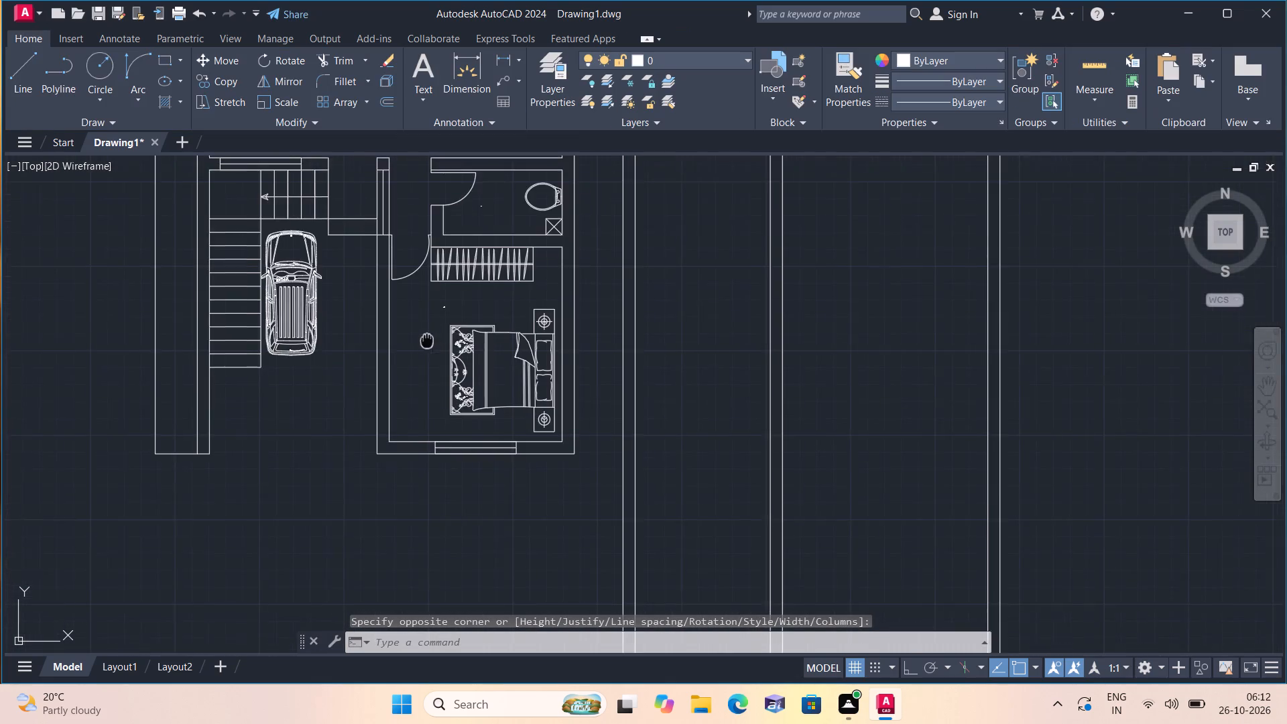
middle_click_drag(487, 377, 570, 349)
key("x")
scroll(480, 341, "up", 1)
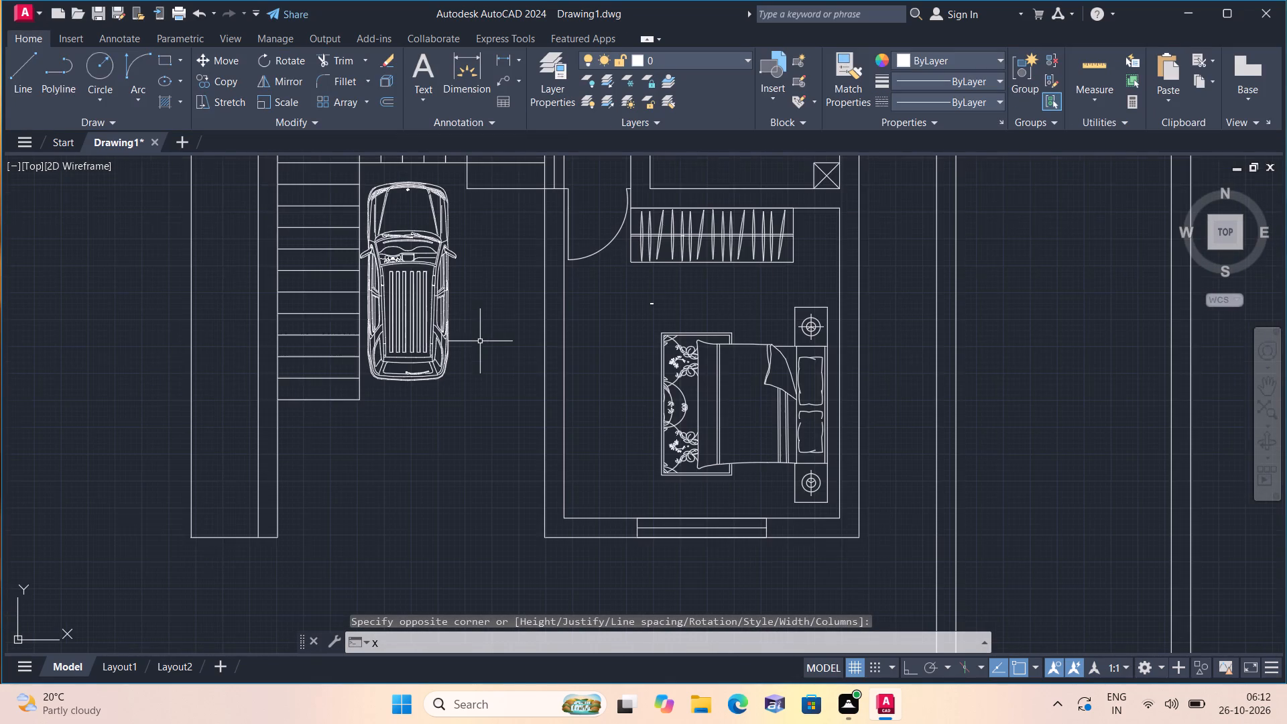
left_click(480, 314)
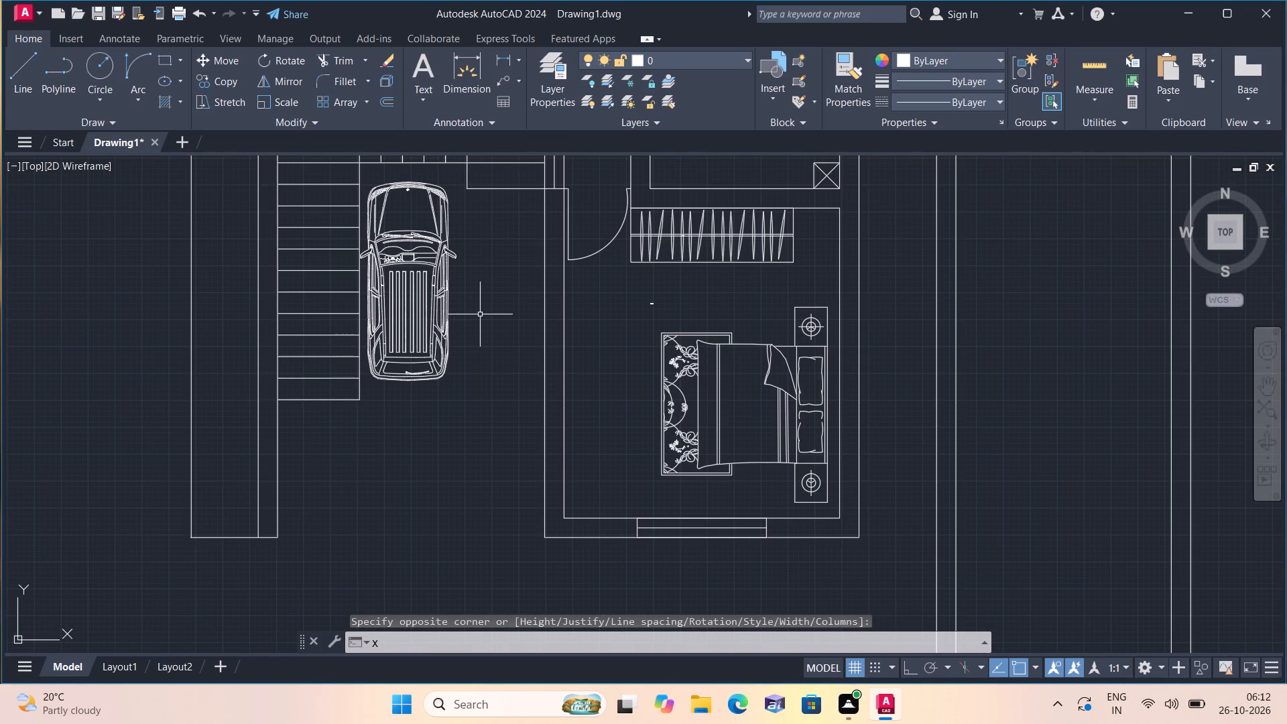
key("Escape")
key("space")
triple_click(480, 314)
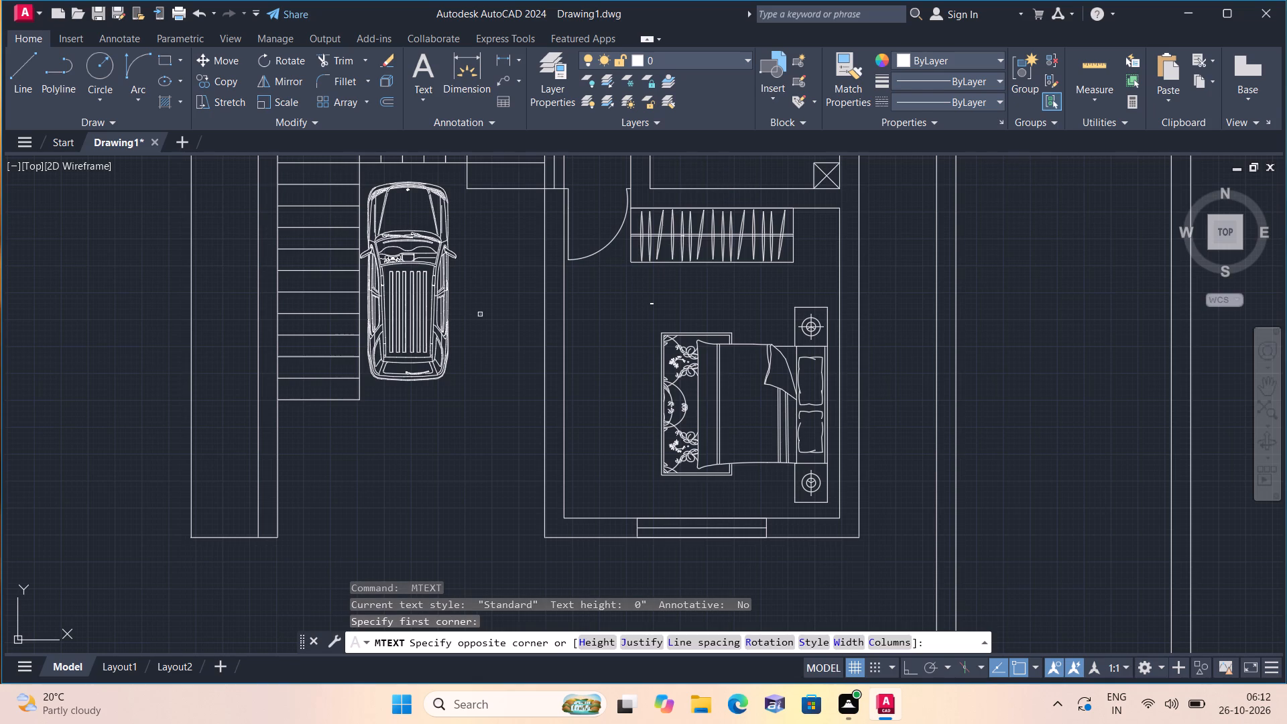
type("PARKING")
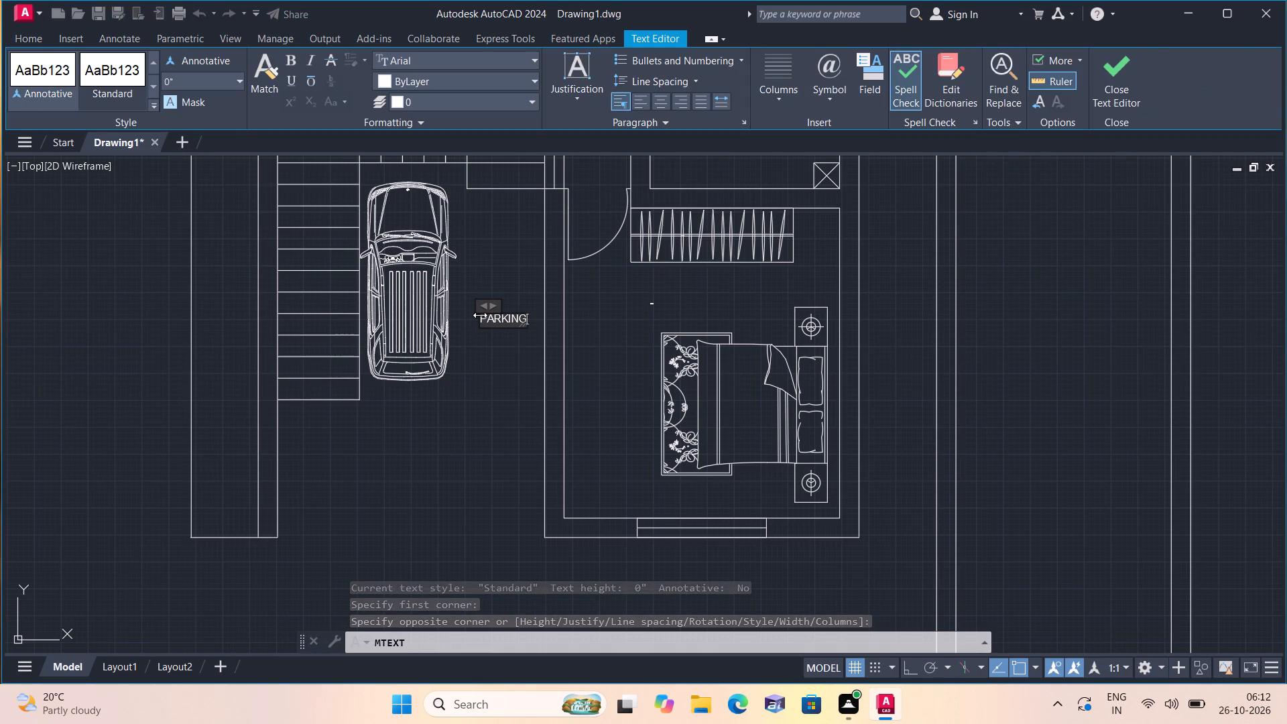
key("Return")
type("10'4\"X")
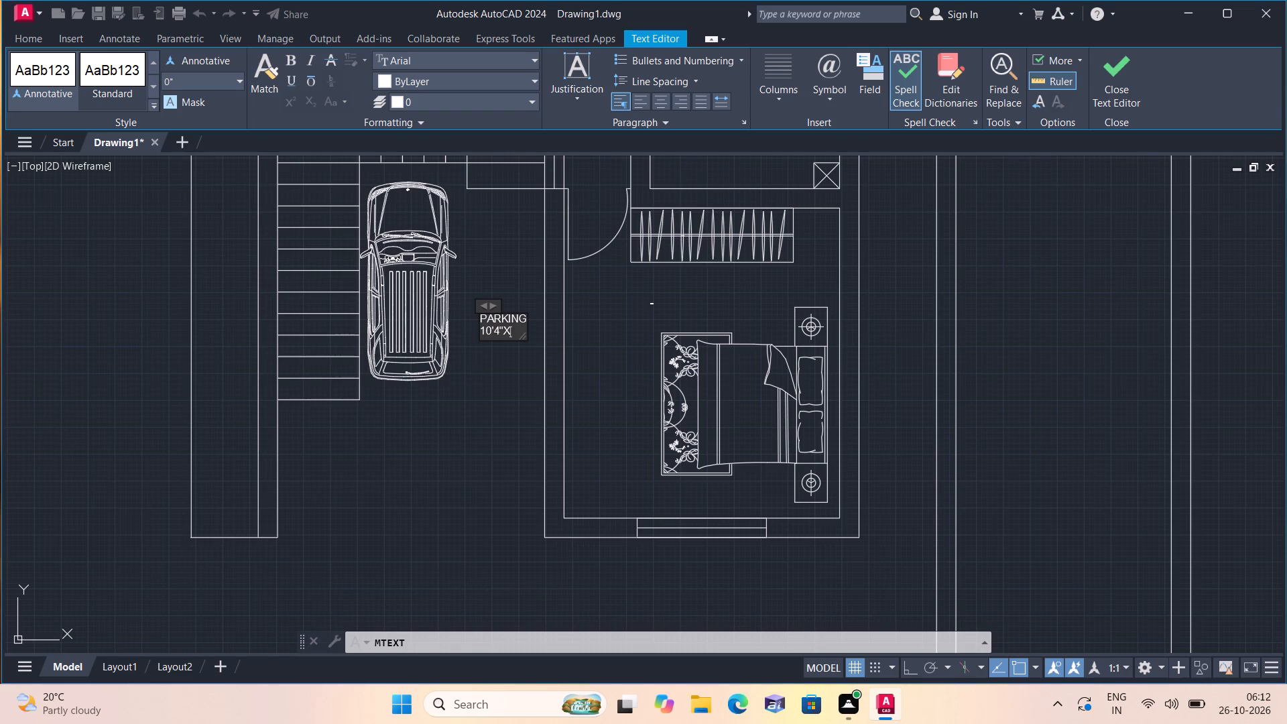
type("13'")
type("8\"")
left_click(477, 261)
Add the multiline text label WARDROBE inside the wardrobe of the upper bedroom.
middle_click_drag(477, 265, 473, 296)
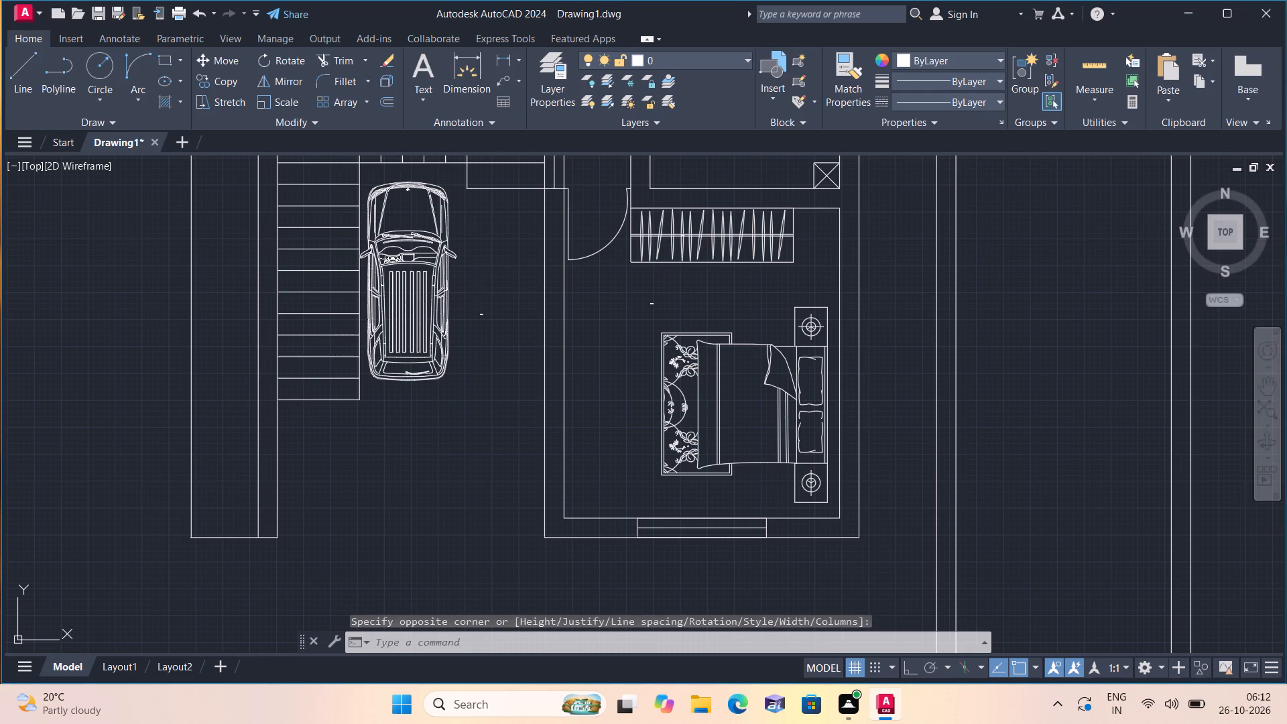
middle_click_drag(473, 296, 441, 391)
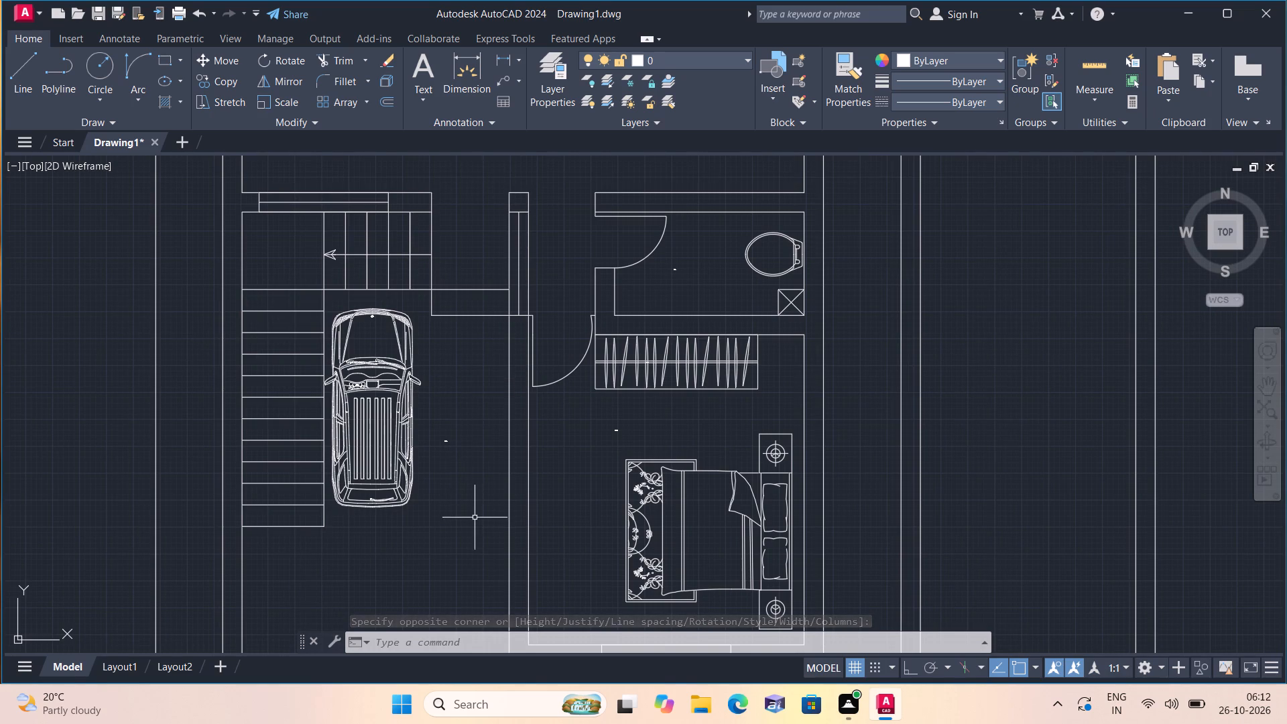
middle_click_drag(475, 518, 441, 363)
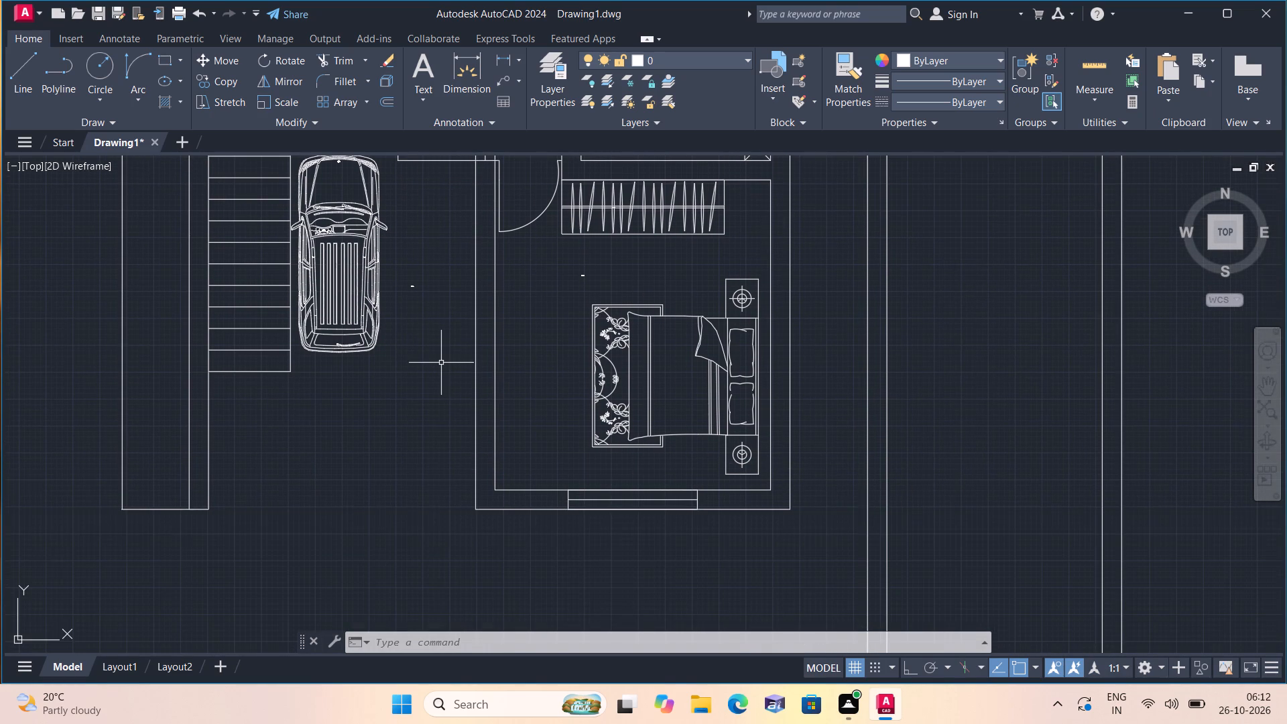
scroll(524, 287, "up", 1)
middle_click_drag(516, 297, 494, 489)
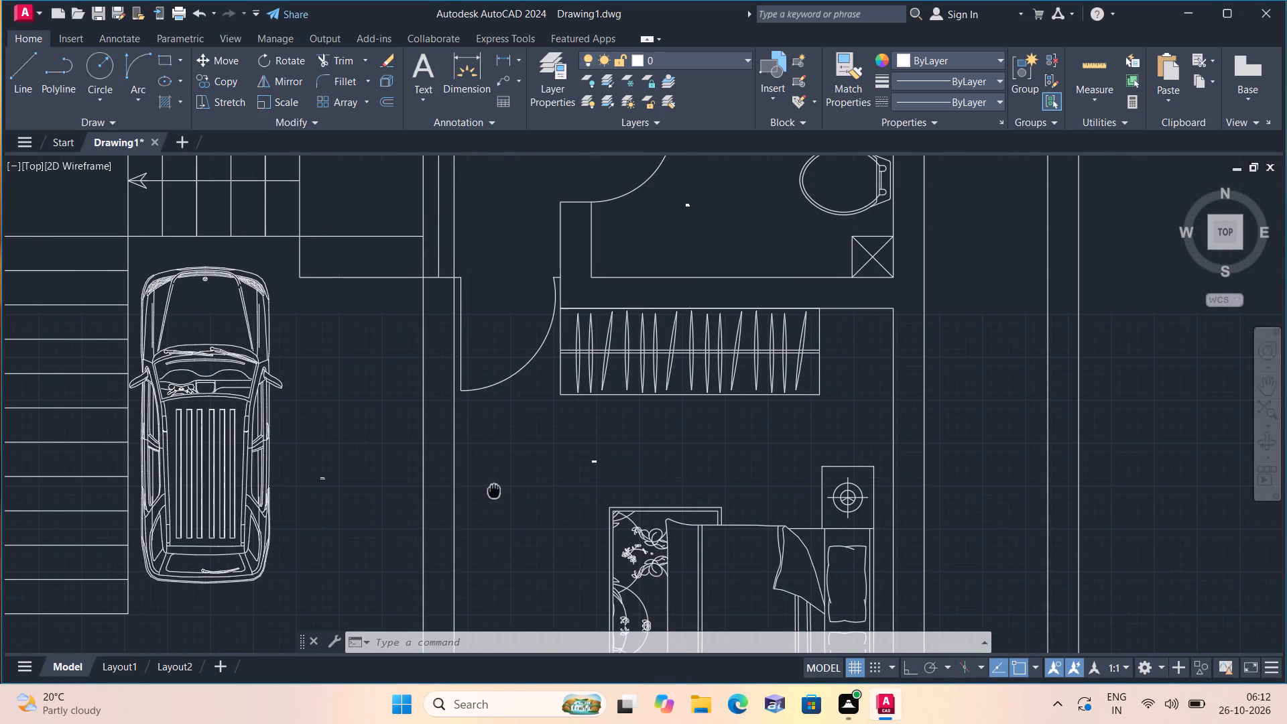
scroll(708, 314, "up", 2)
middle_click_drag(594, 393, 631, 495)
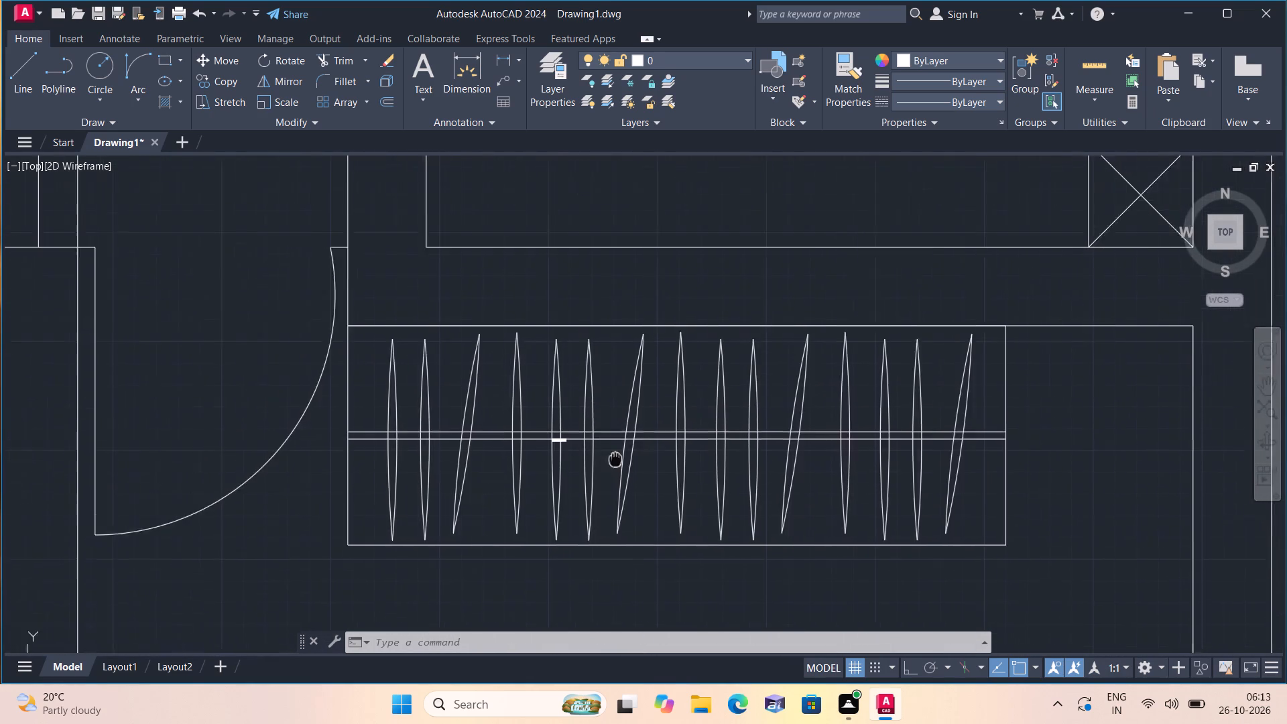
middle_click_drag(631, 495, 670, 570)
scroll(668, 568, "down", 2)
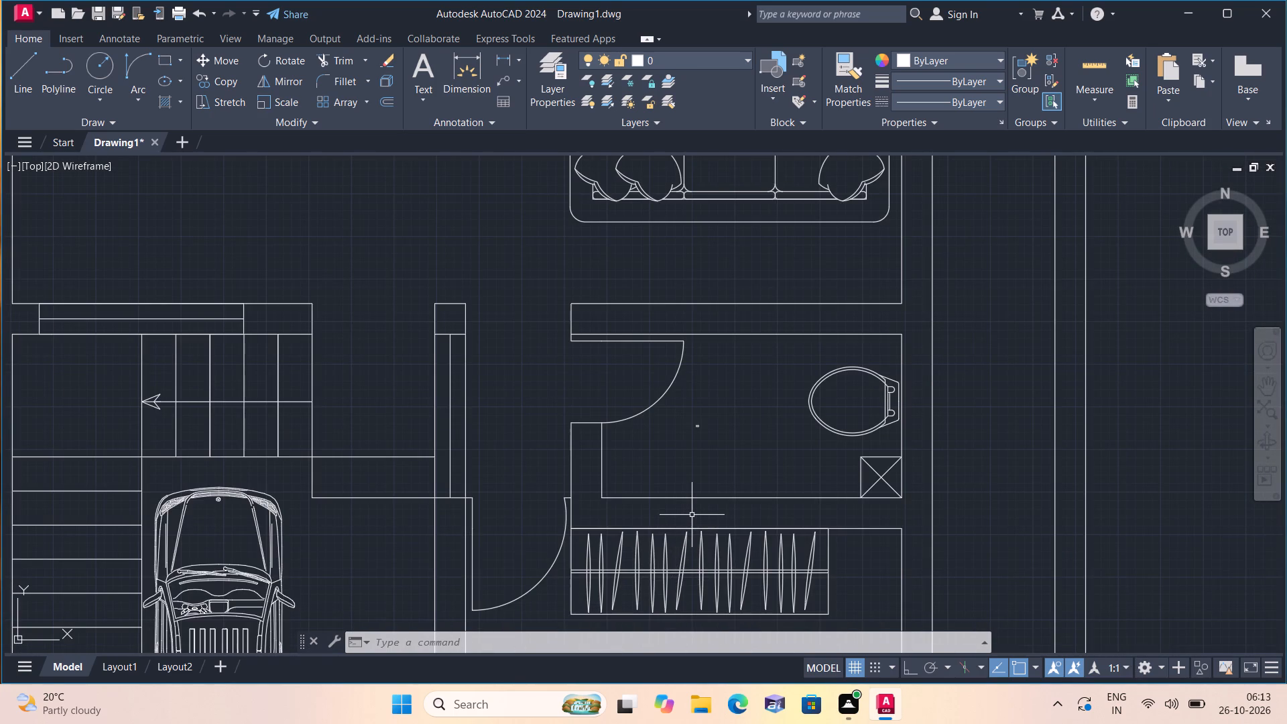
middle_click_drag(694, 528, 749, 723)
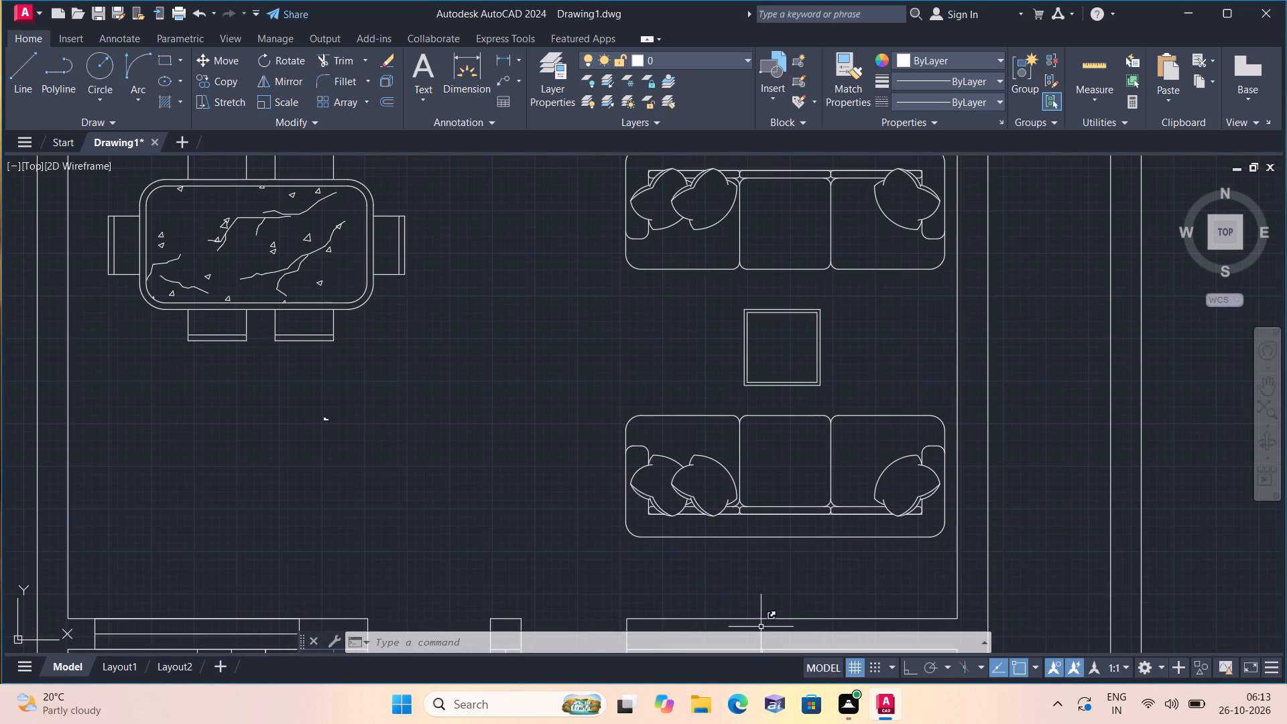
scroll(687, 400, "down", 1)
middle_click_drag(684, 400, 709, 683)
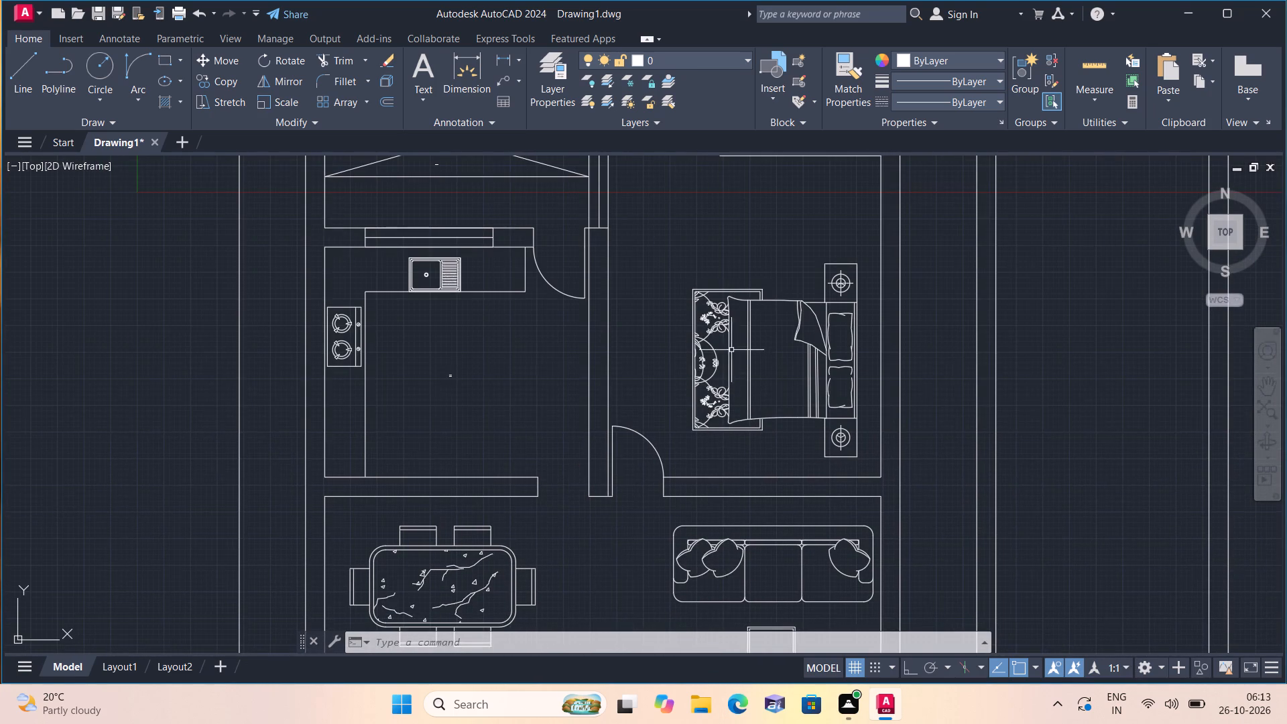
middle_click_drag(728, 349, 680, 601)
scroll(727, 349, "down", 1)
scroll(688, 479, "up", 3)
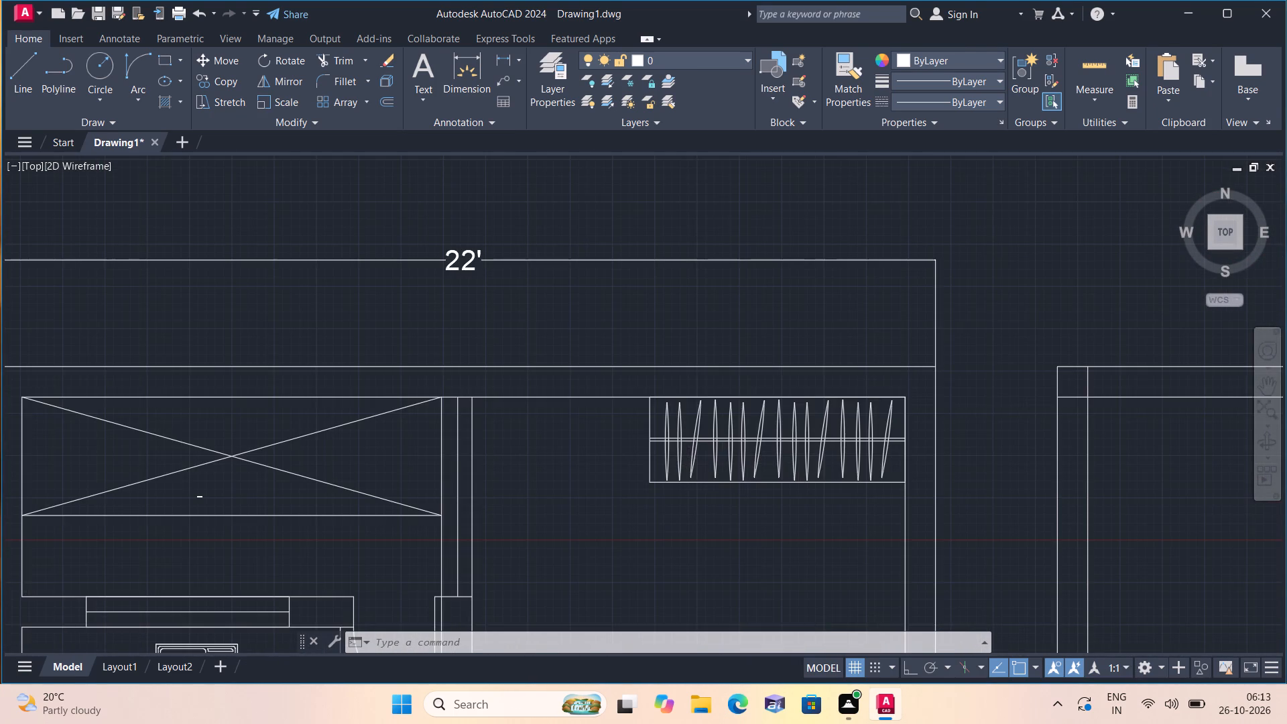
key("space")
scroll(693, 444, "up", 1)
triple_click(713, 427)
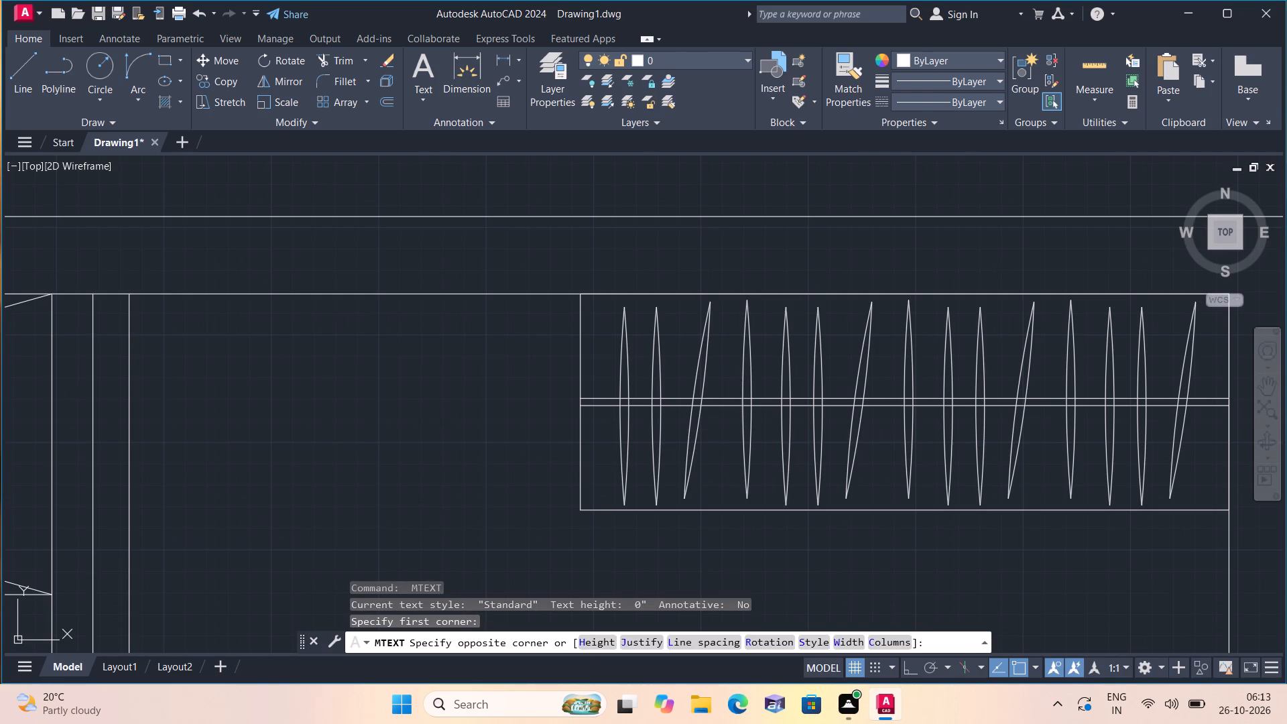
type("WARDRON")
key("BackSpace")
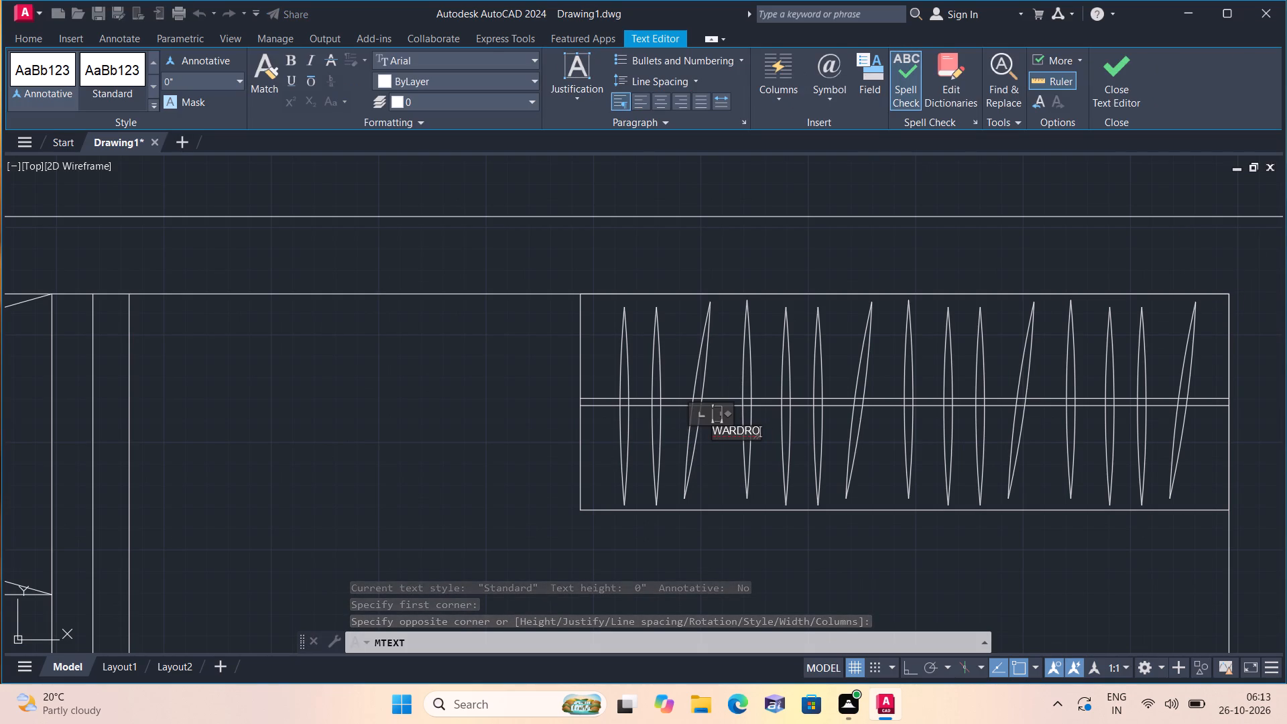
type("BE")
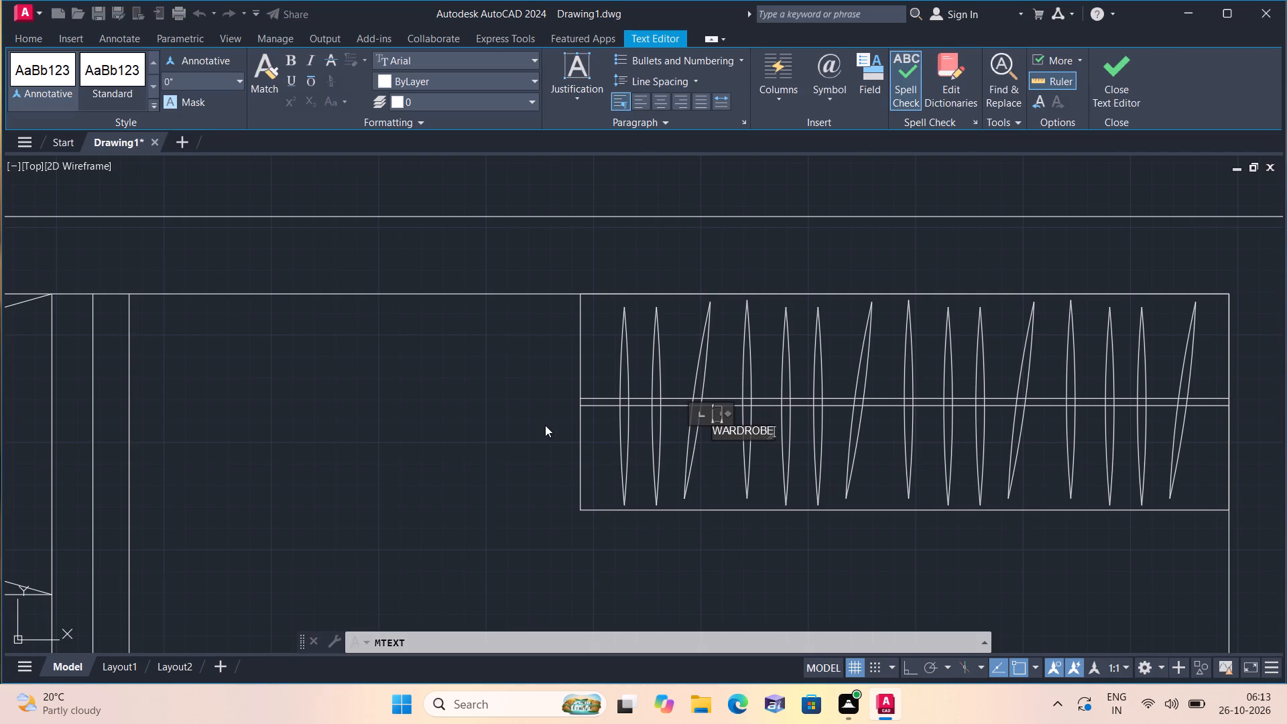
left_click(509, 425)
Select all multiline text labels similar to the new WARDROBE label and set their text height to 6".
scroll(773, 430, "up", 3)
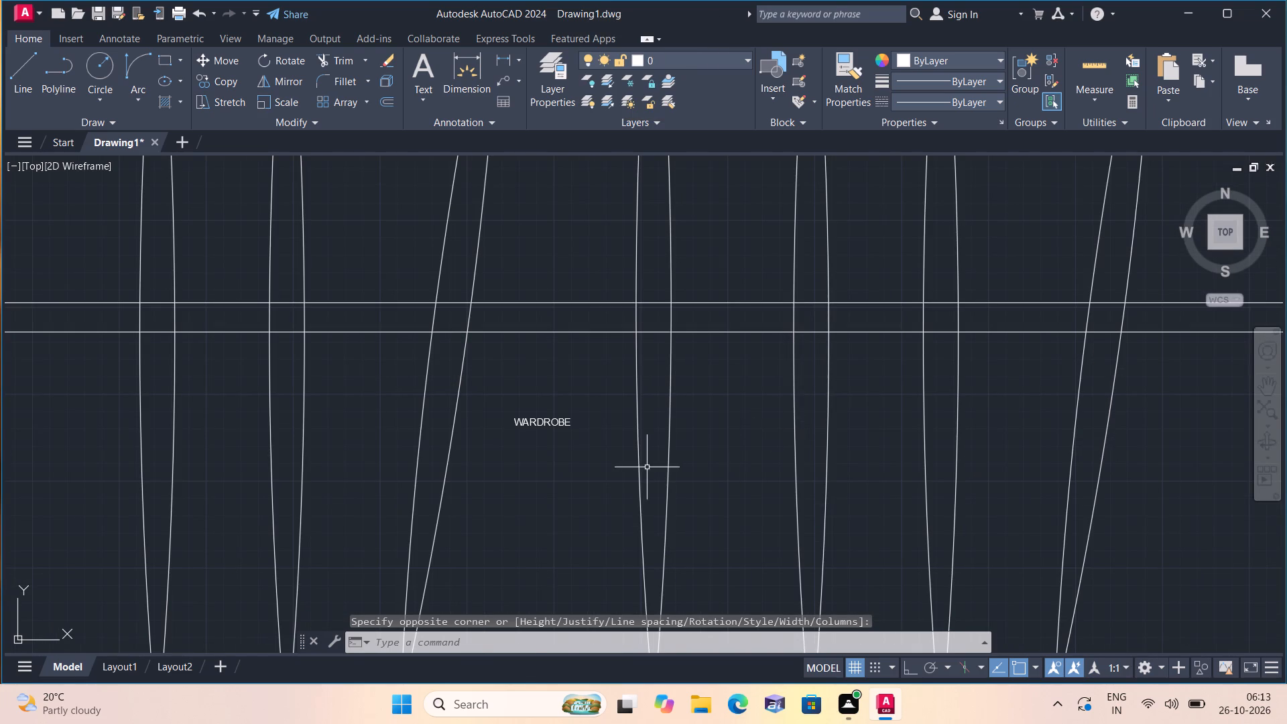
left_click_drag(562, 472, 552, 455)
left_click(513, 412)
right_click(513, 412)
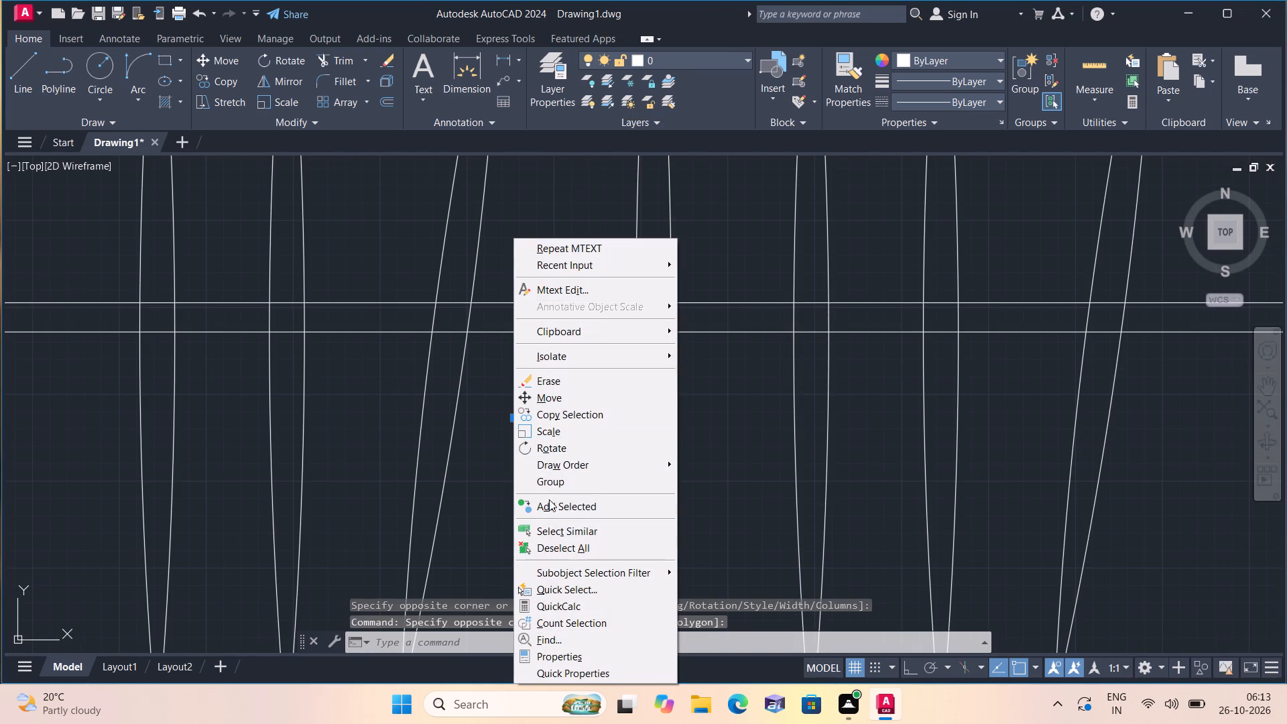
left_click(572, 535)
right_click(572, 535)
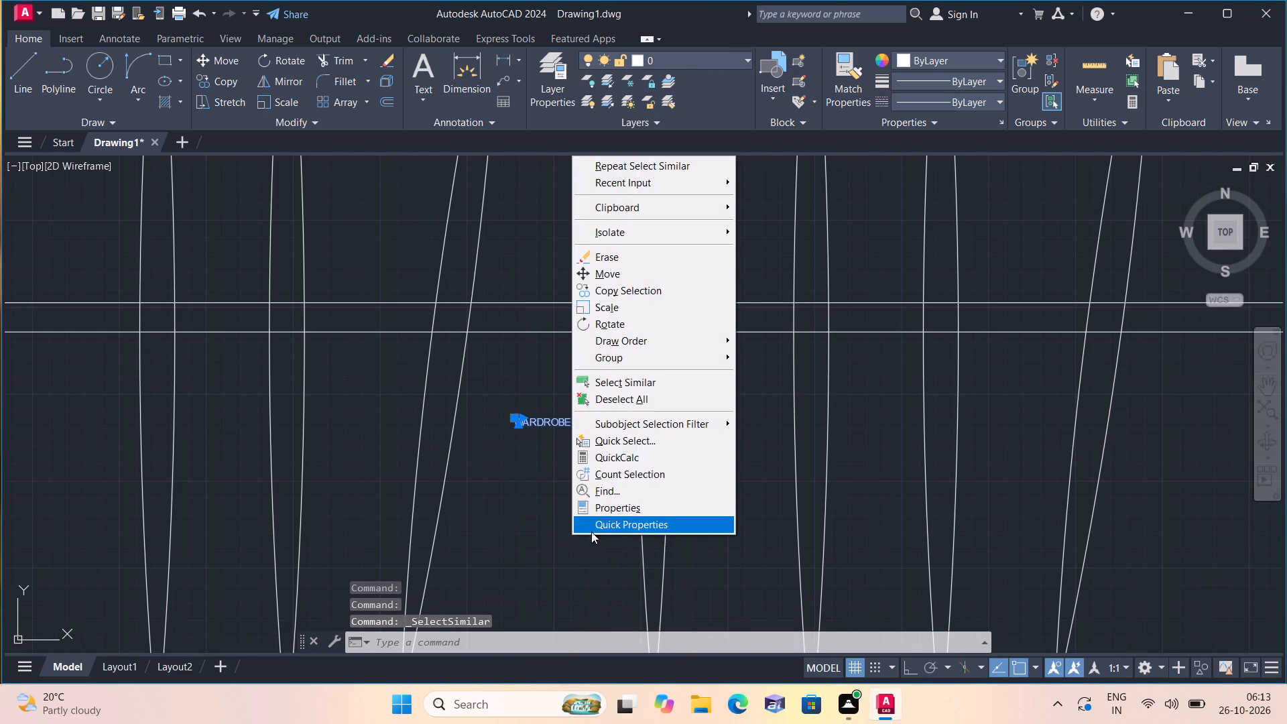
left_click(604, 509)
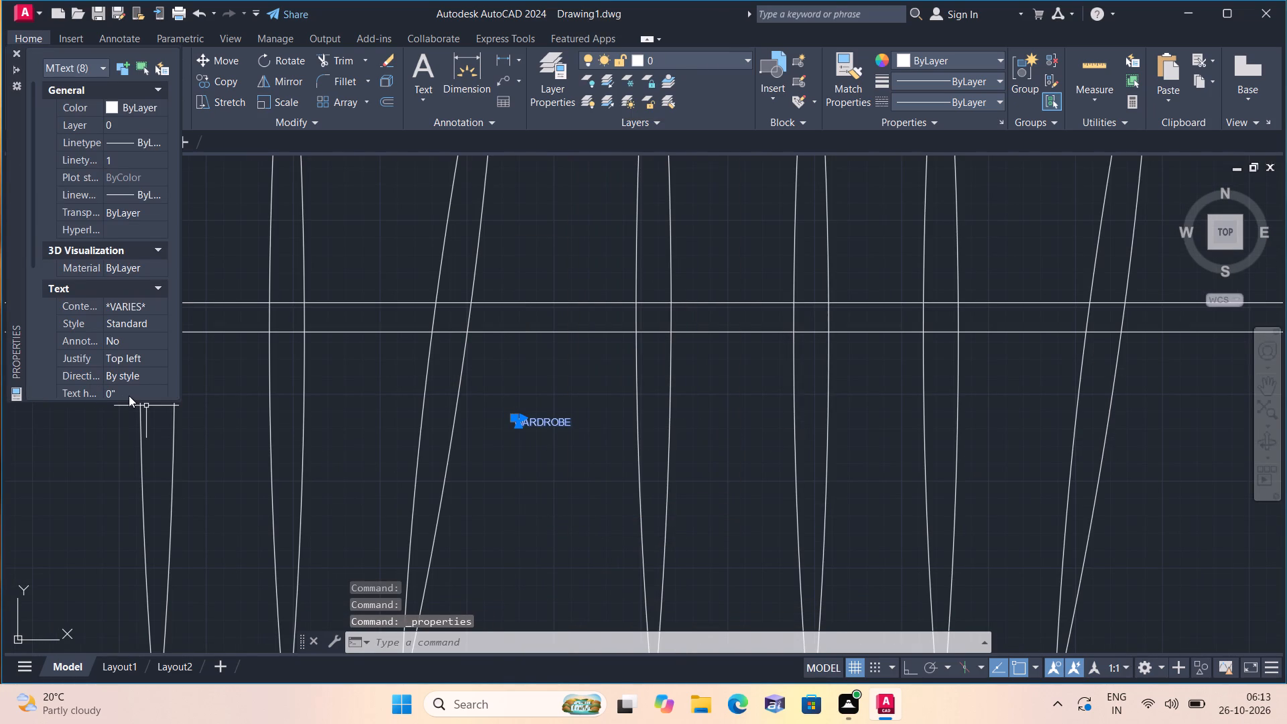
left_click(129, 395)
key("BackSpace")
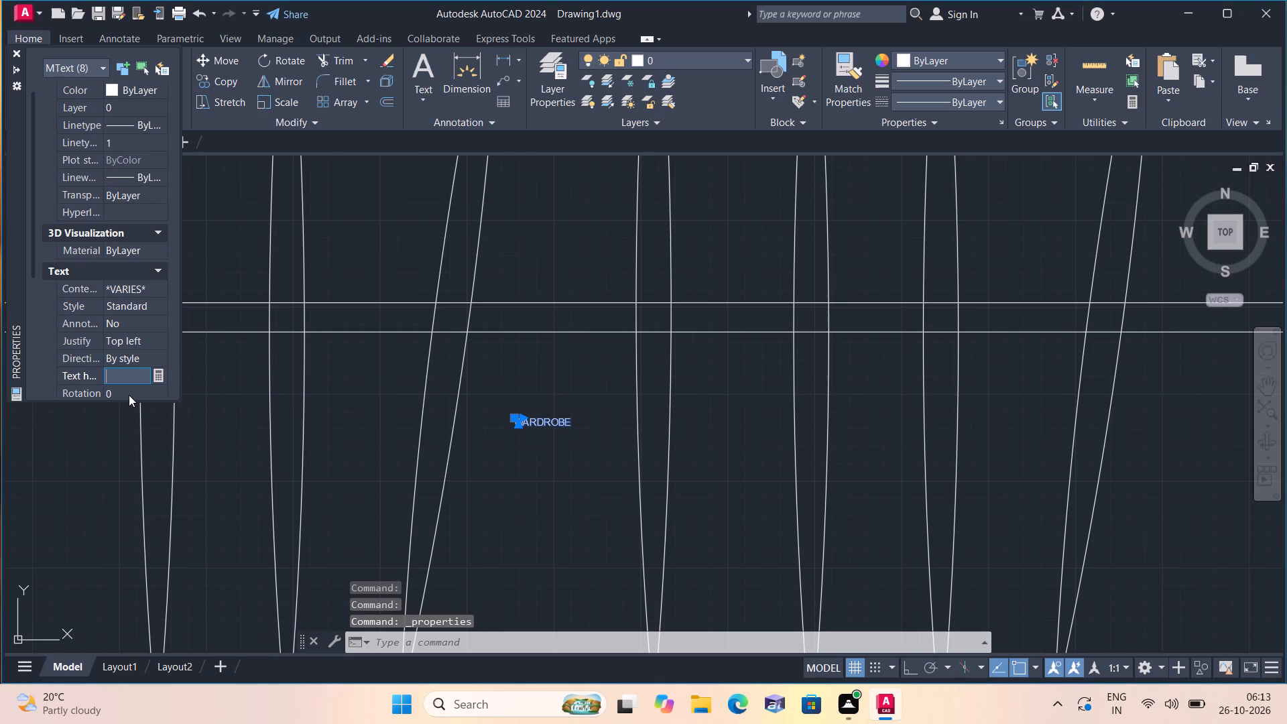
type("6\"")
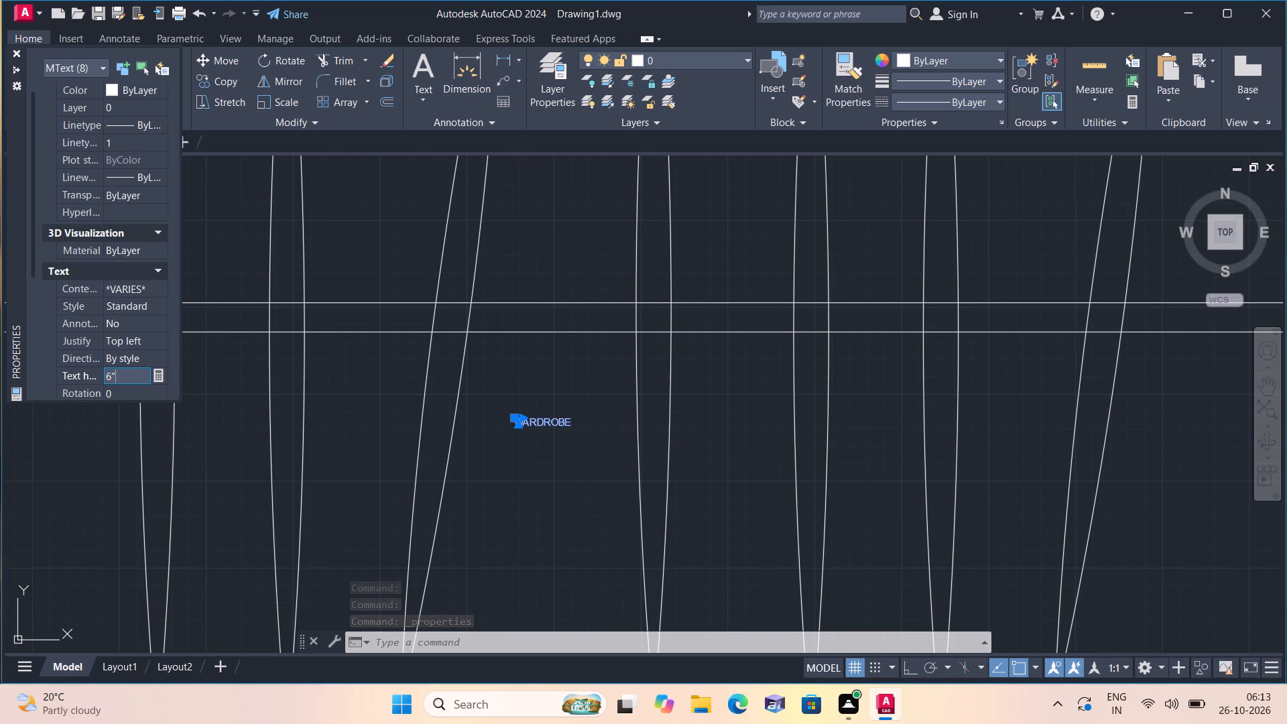
left_click(343, 214)
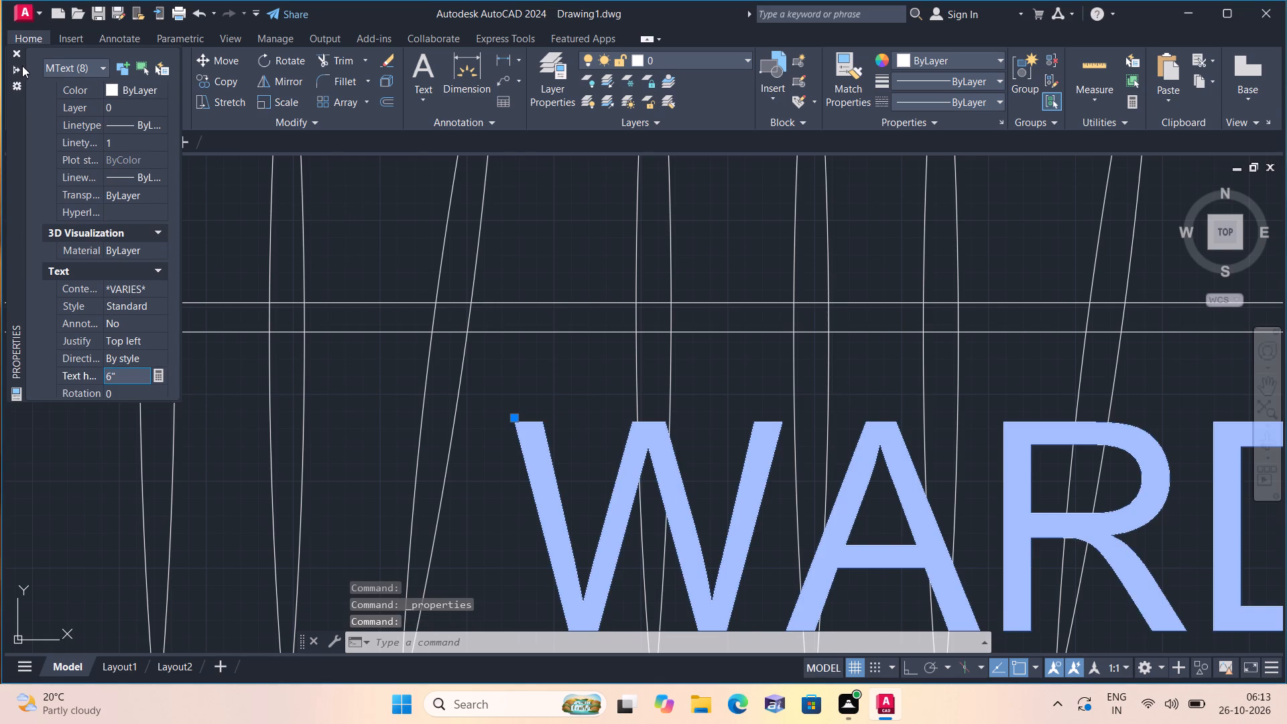
left_click(14, 53)
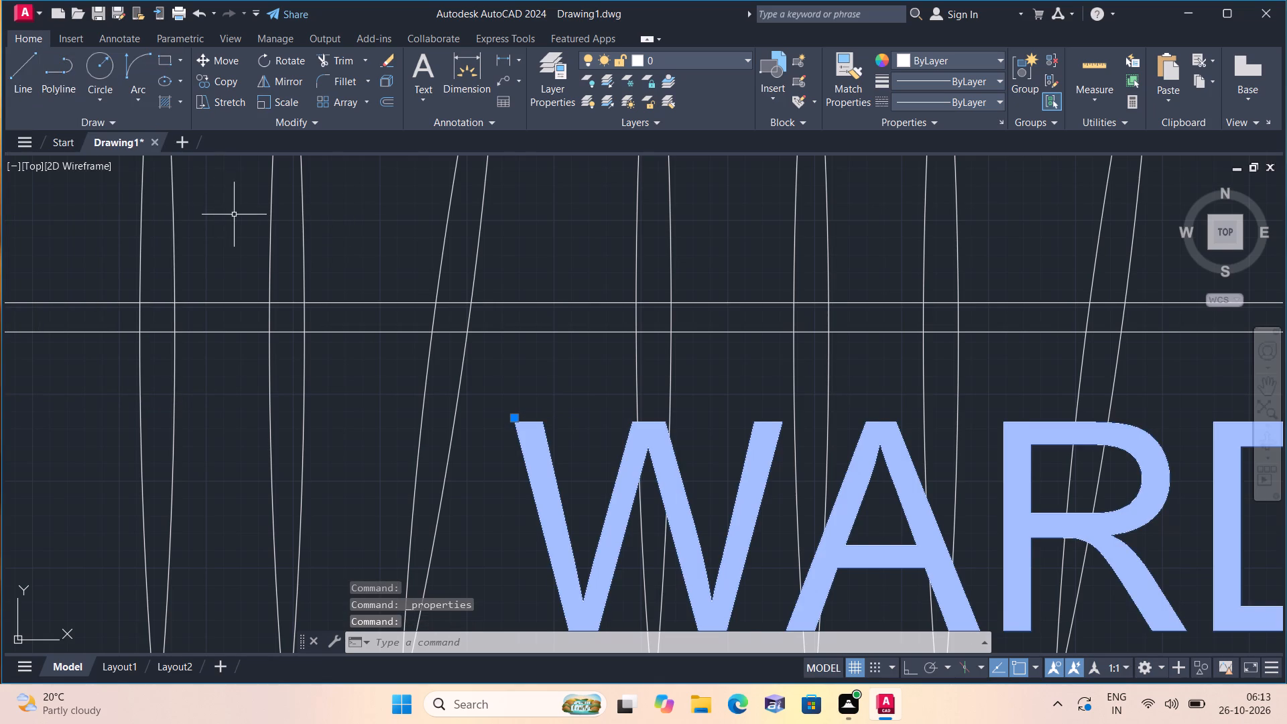
scroll(241, 229, "down", 2)
key("Escape")
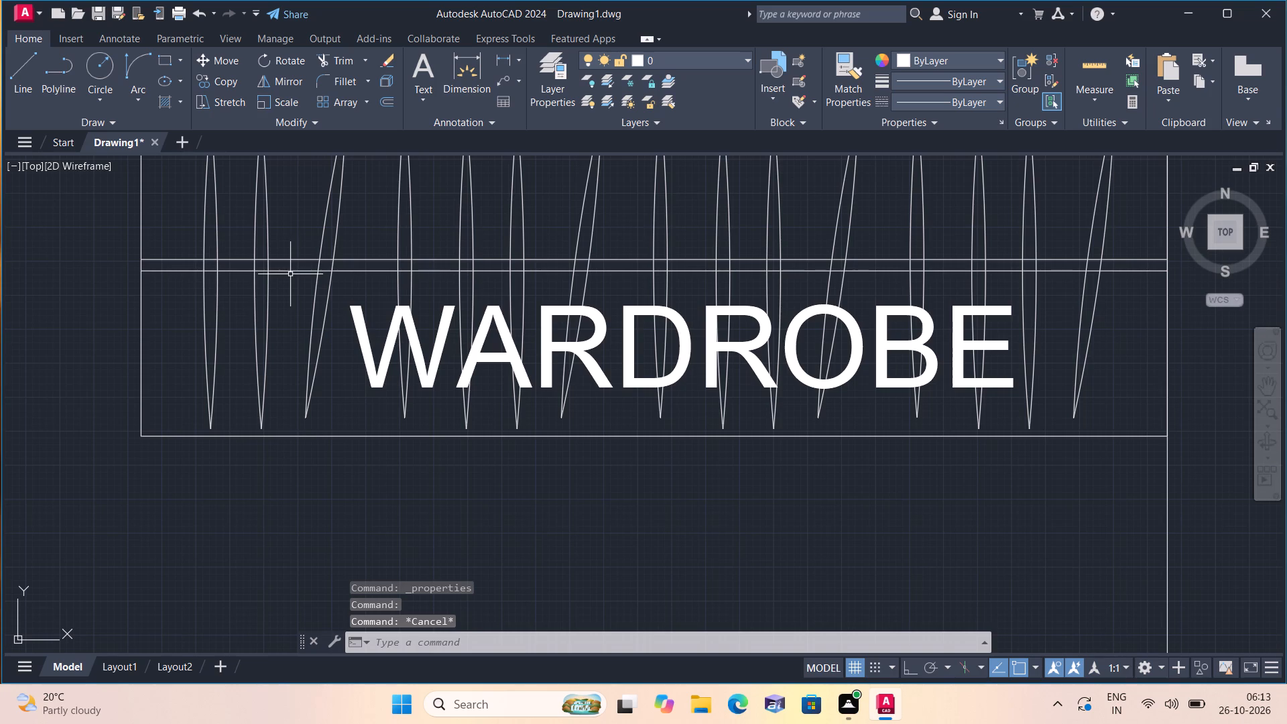
Add a two-line multiline text label BEDROOM with size 10'8"X14'8" just above the bed in the upper bedroom.
scroll(290, 274, "down", 1)
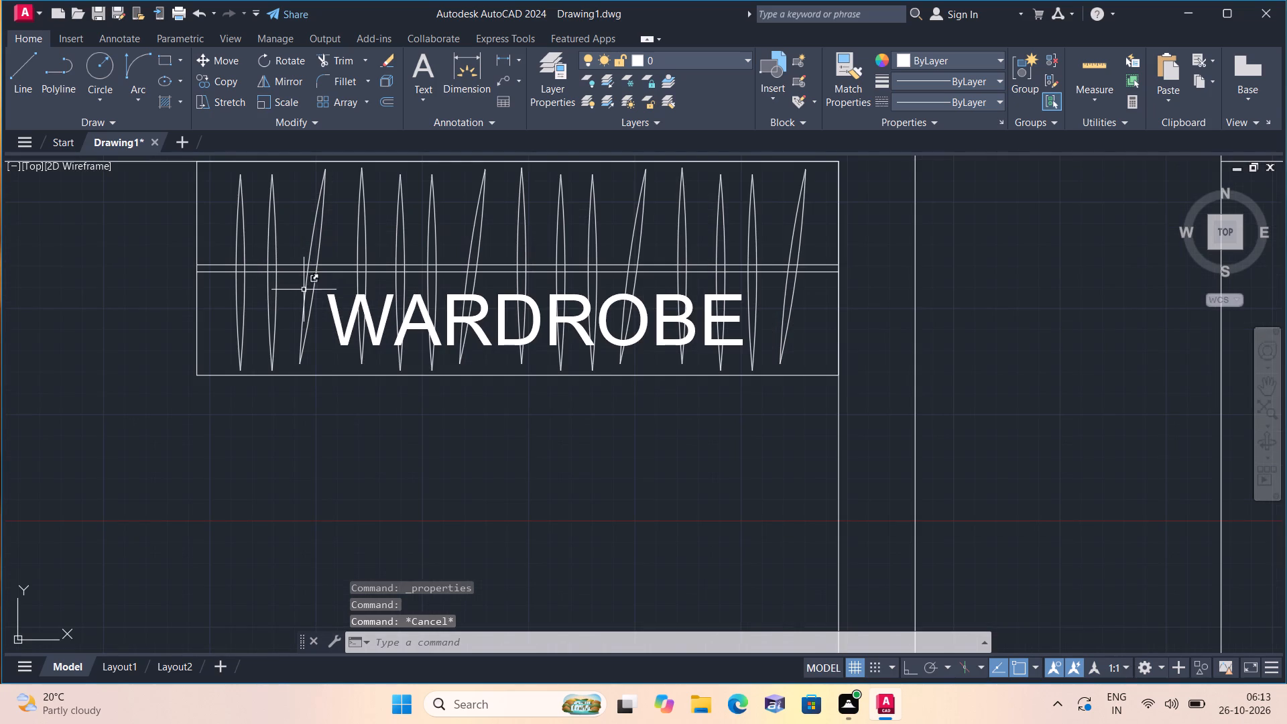
scroll(322, 326, "down", 4)
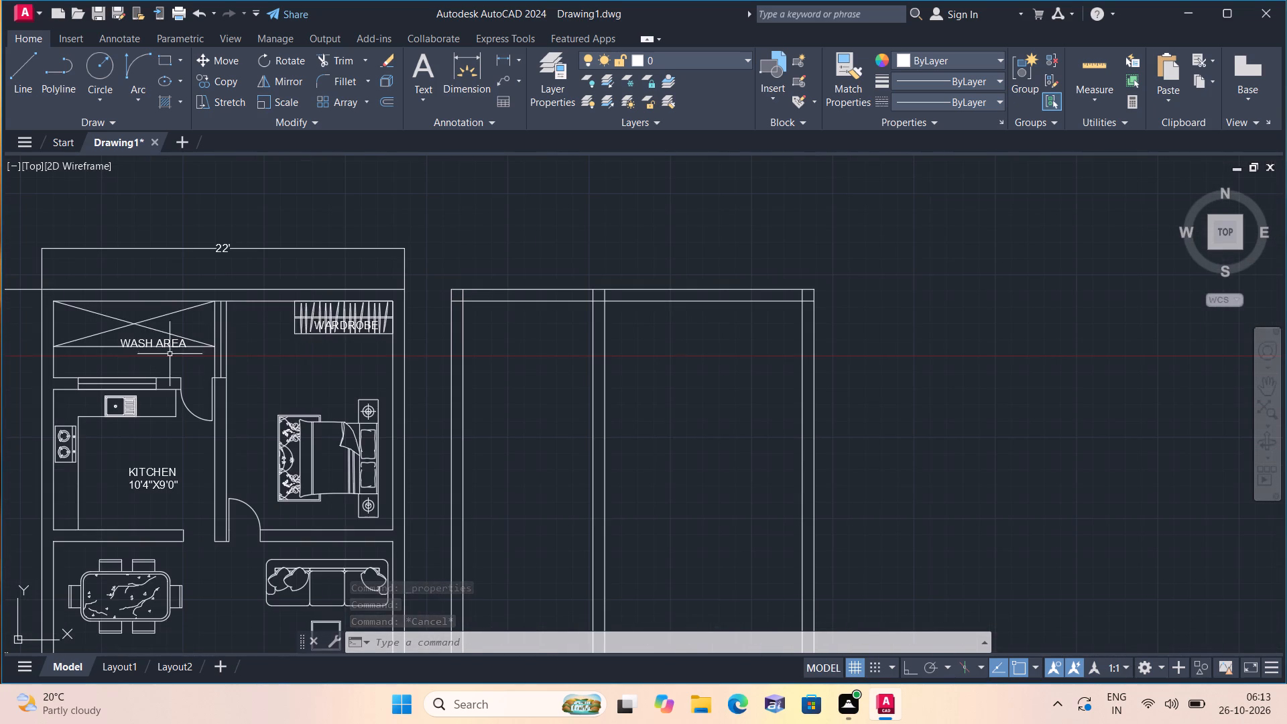
scroll(187, 376, "up", 1)
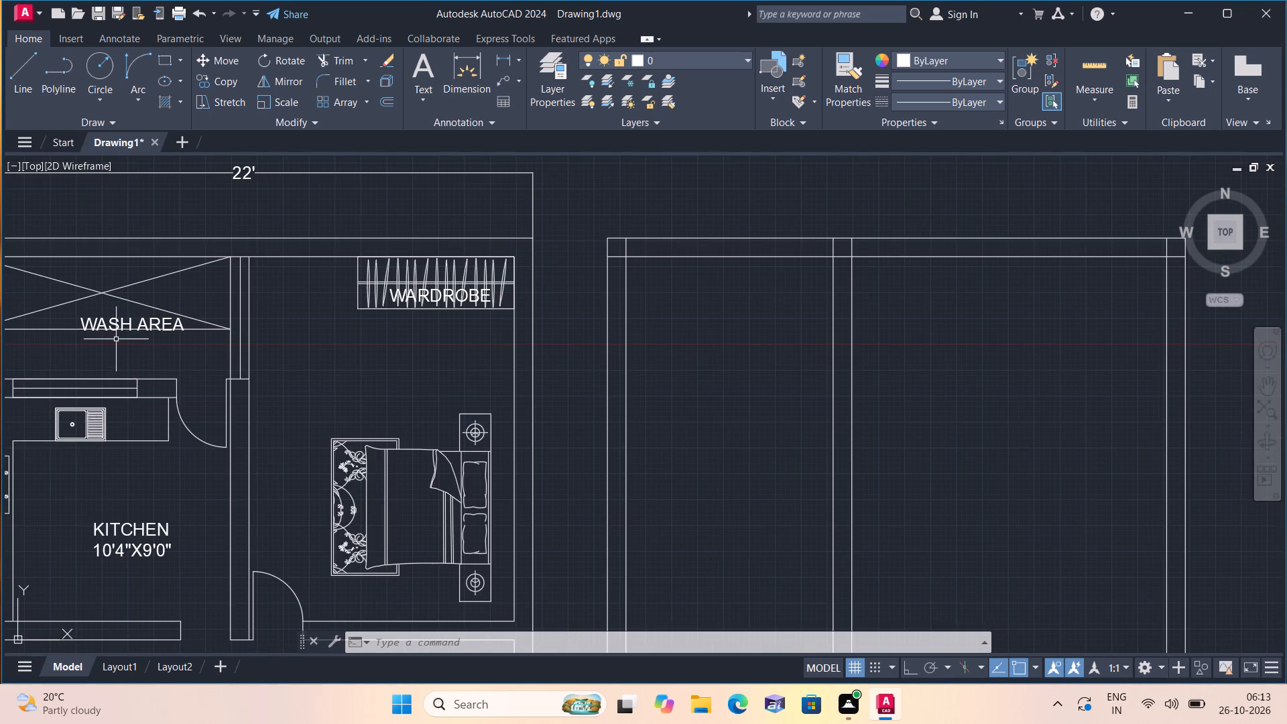
middle_click_drag(117, 336, 204, 263)
scroll(204, 263, "down", 1)
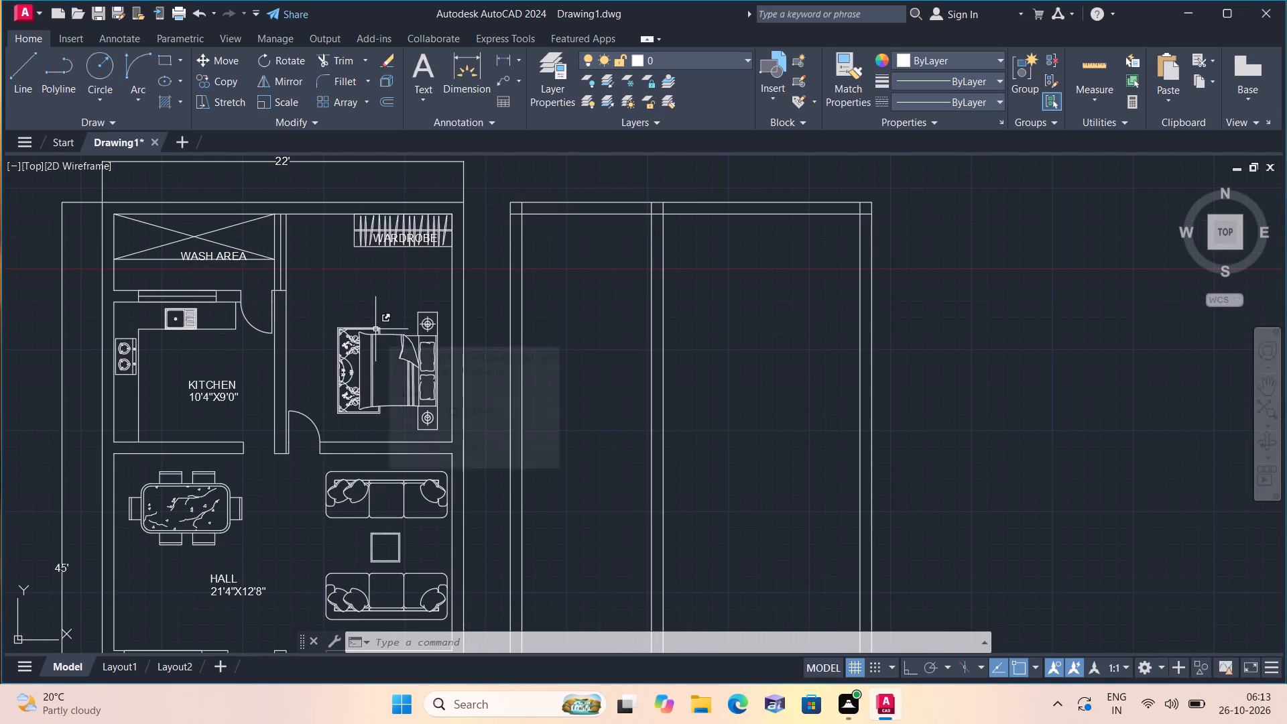
scroll(370, 318, "up", 2)
type("mt")
key("space")
triple_click(332, 280)
left_click(332, 280)
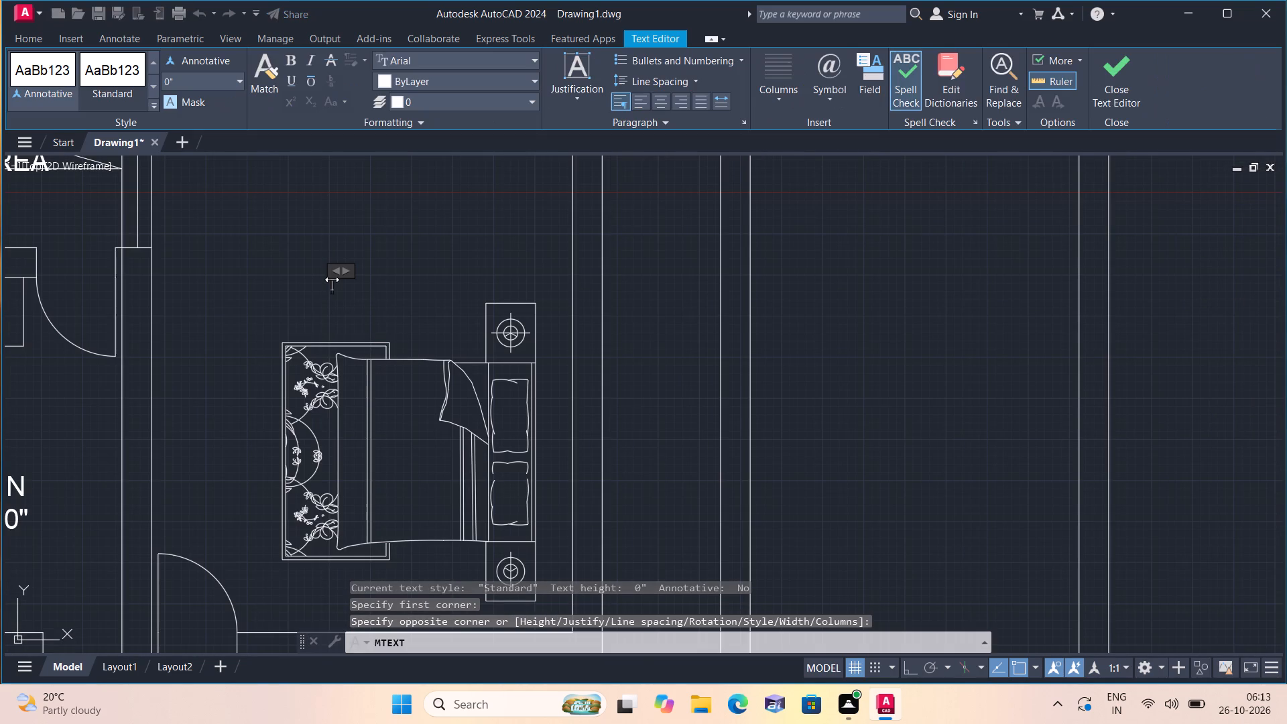
key("b")
key("BackSpace")
type("BEDROO")
key("m")
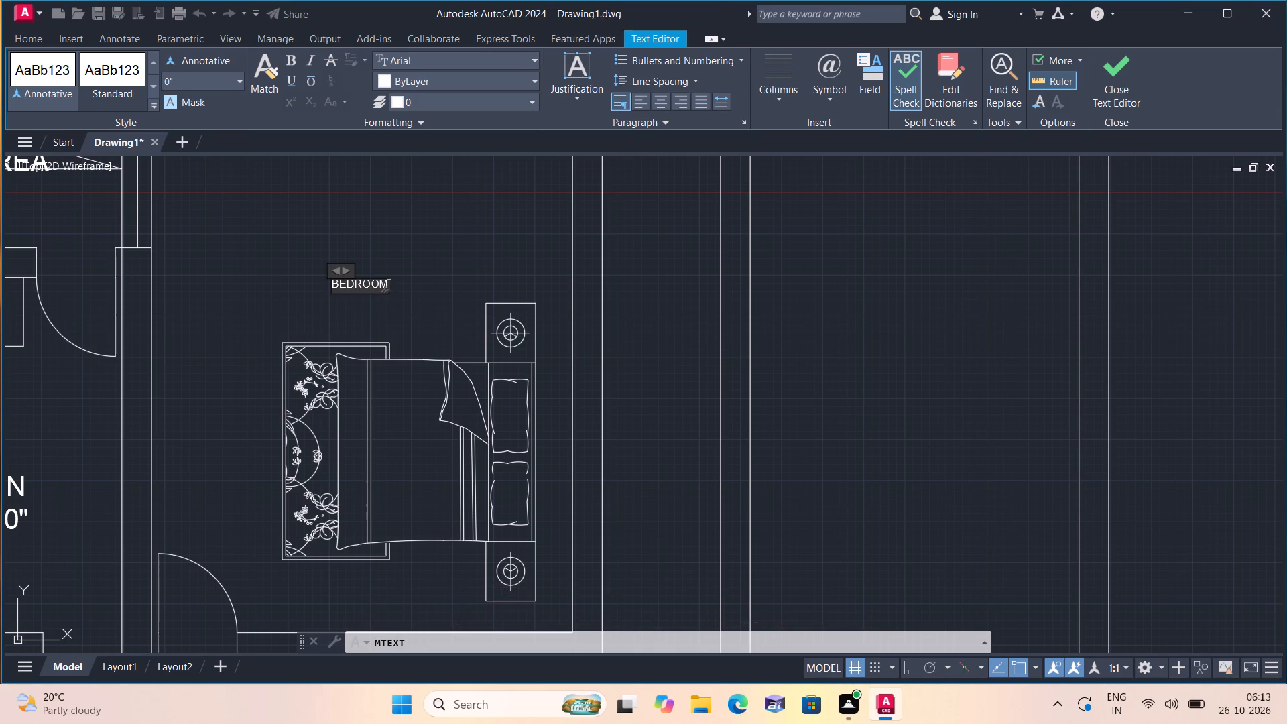
key("Return")
type("10'8\"")
key("x")
type("14'")
type("8\"")
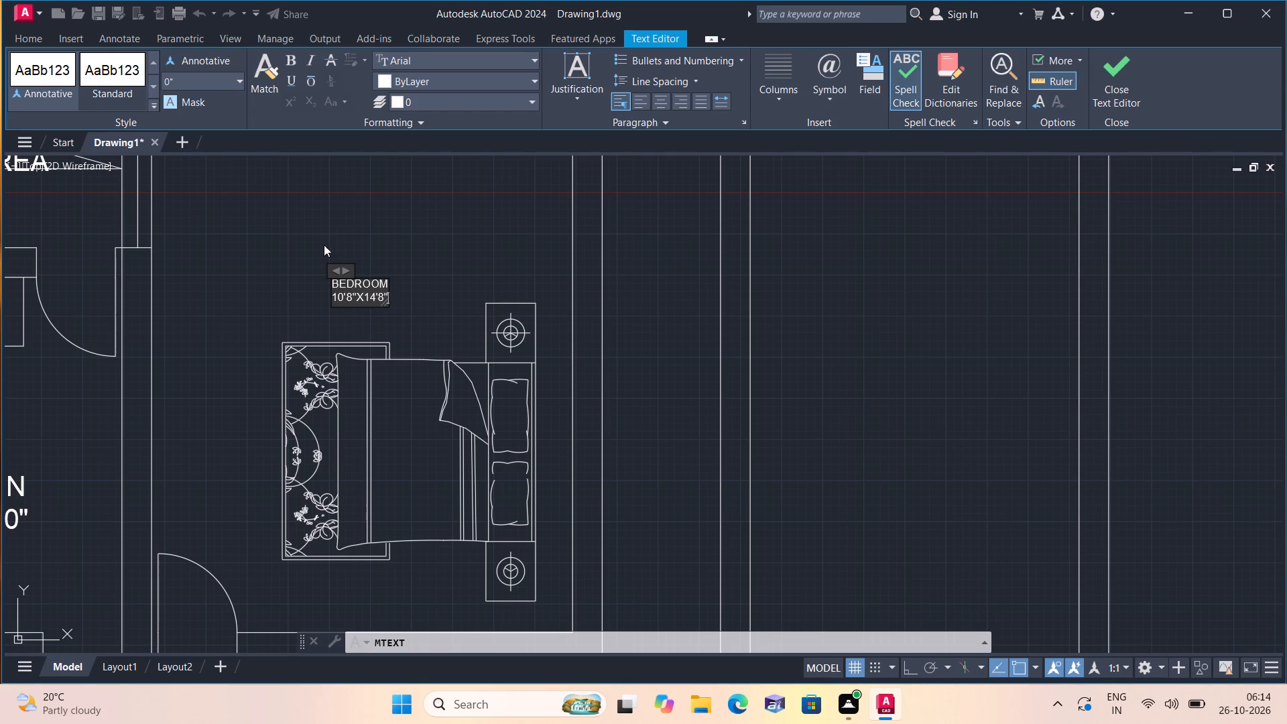
left_click(323, 241)
Set the text height of the new upper BEDROOM label to 6".
left_click(351, 293)
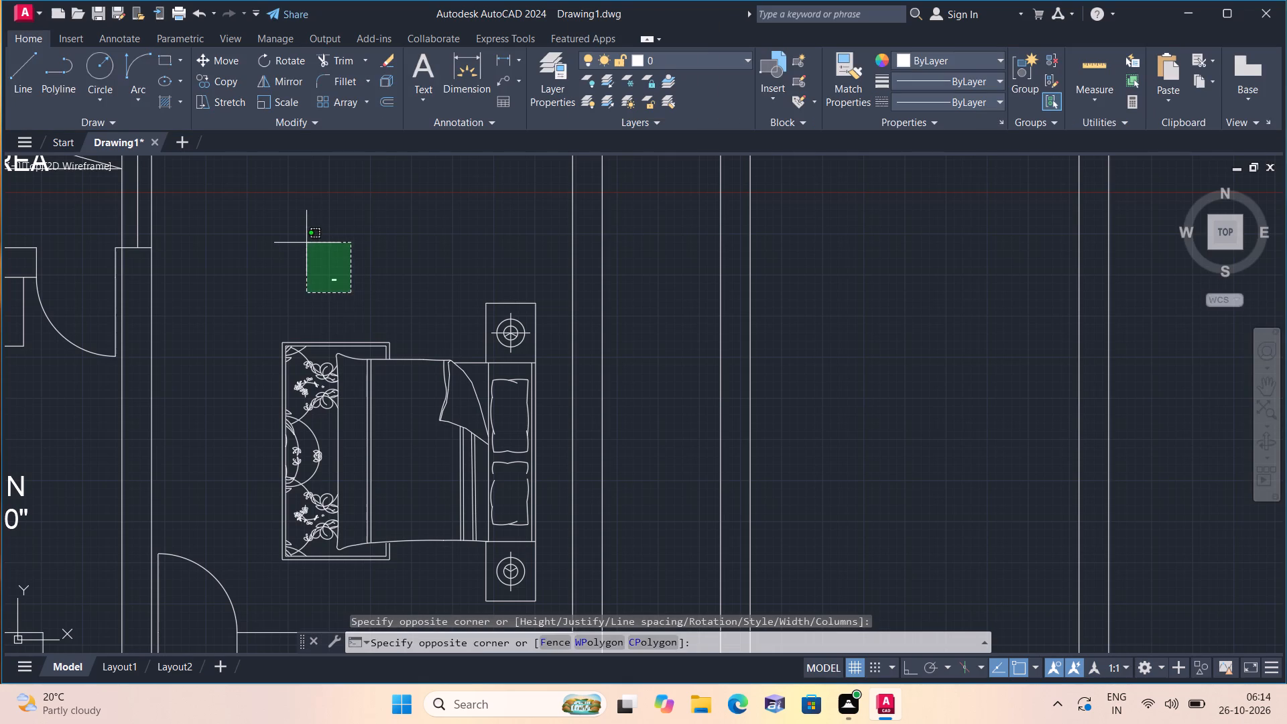
left_click(306, 242)
right_click(306, 242)
left_click(395, 651)
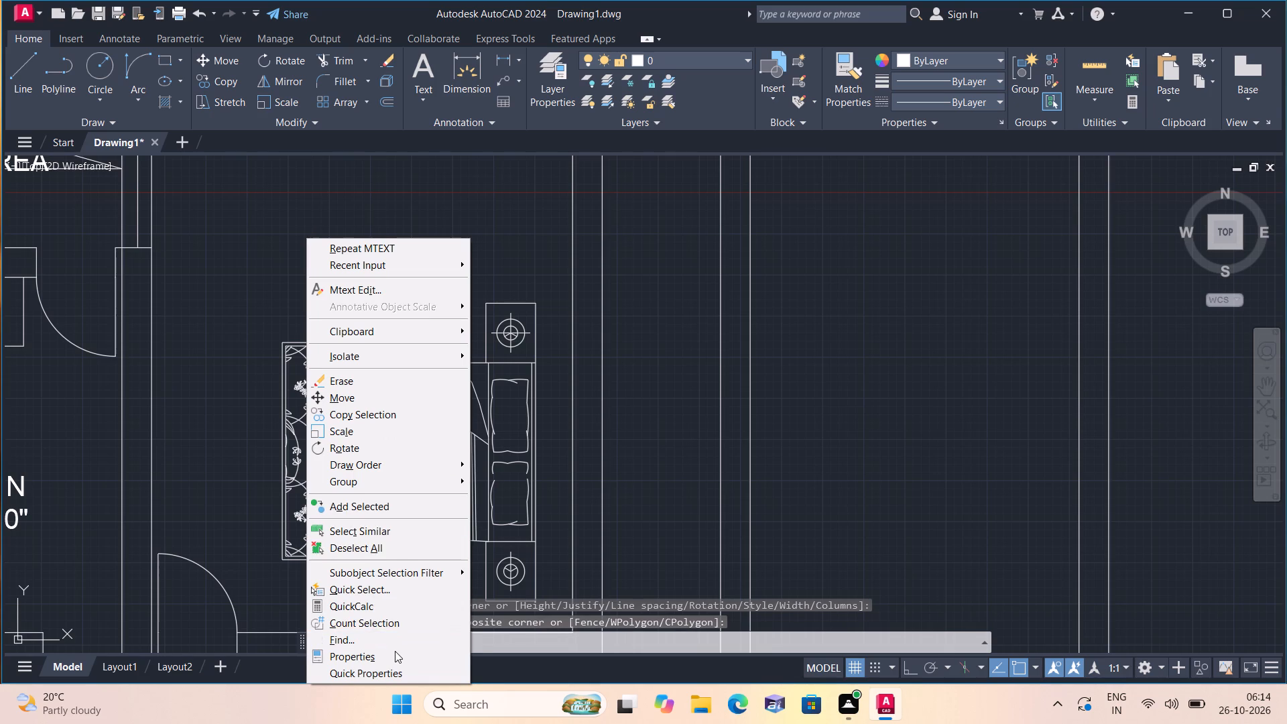
left_click(115, 389)
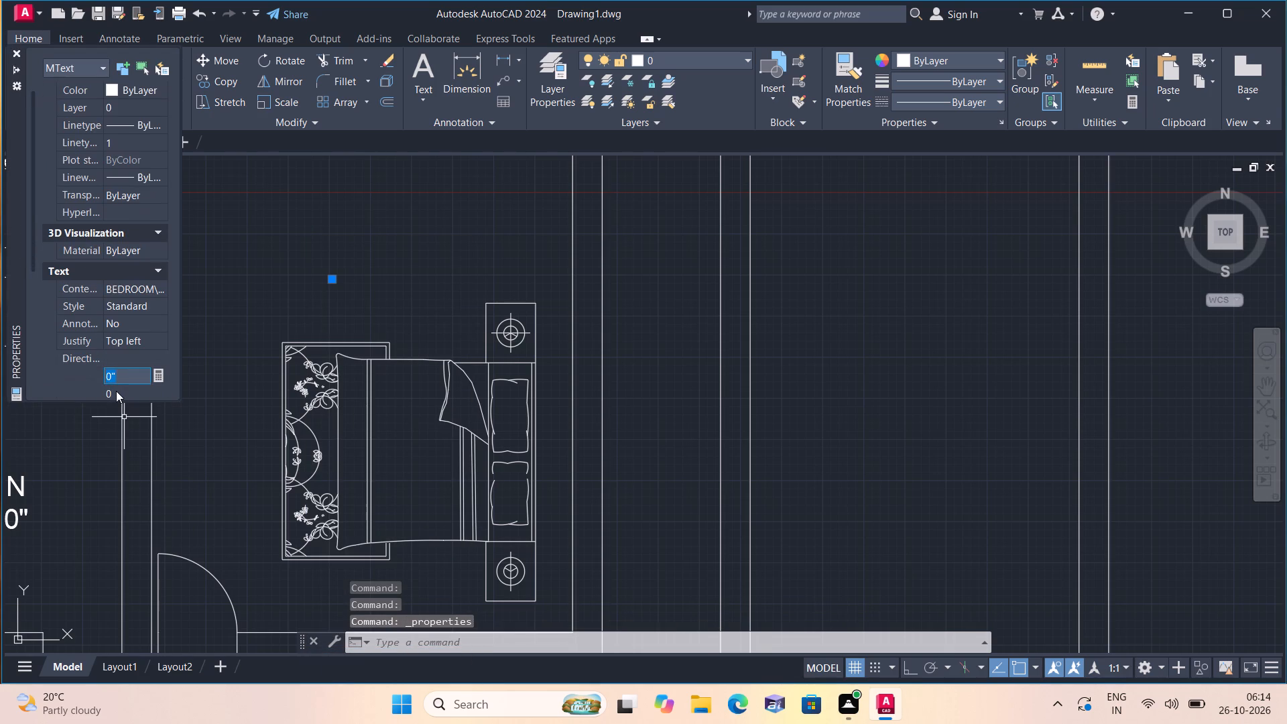
key("BackSpace")
type("6\"")
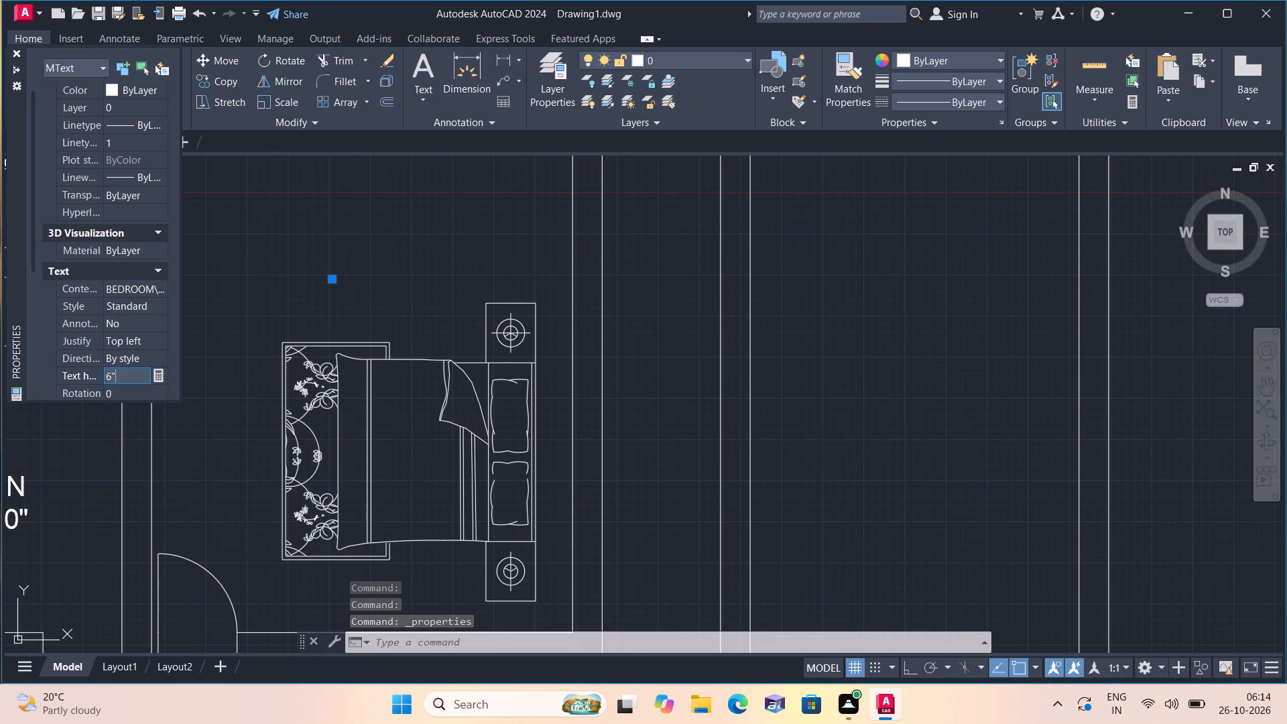
left_click(241, 288)
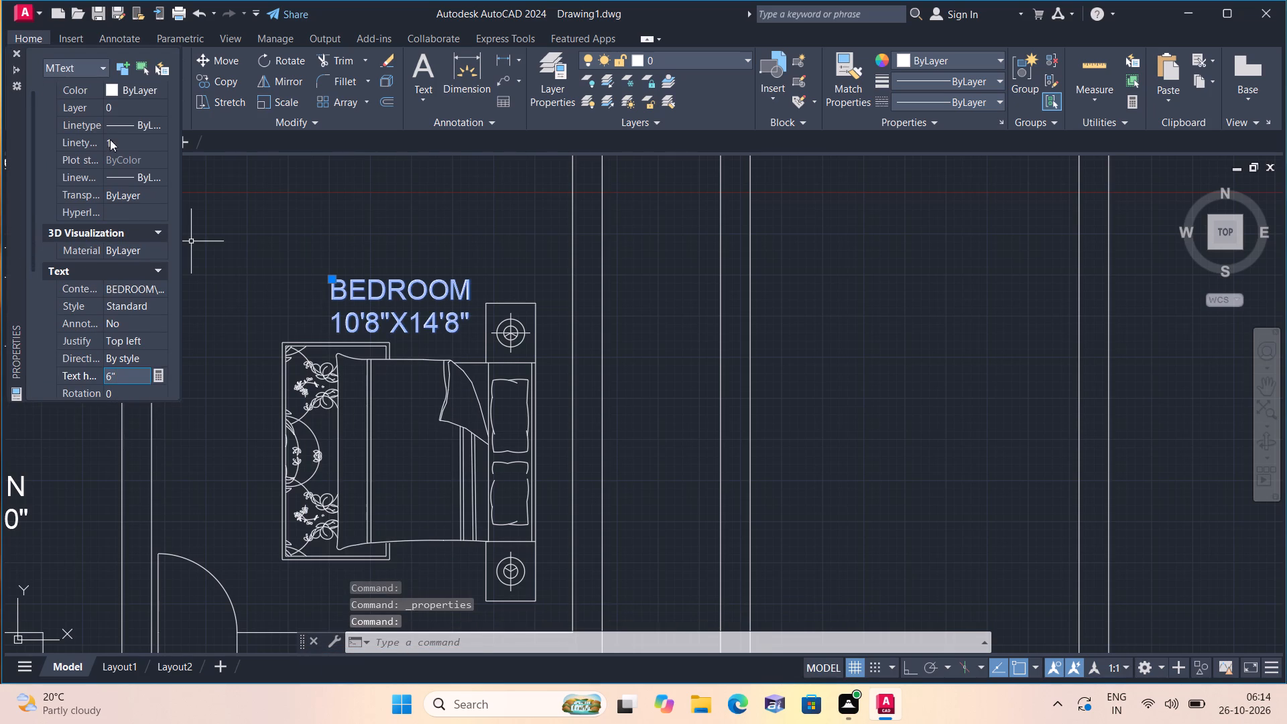
left_click(11, 50)
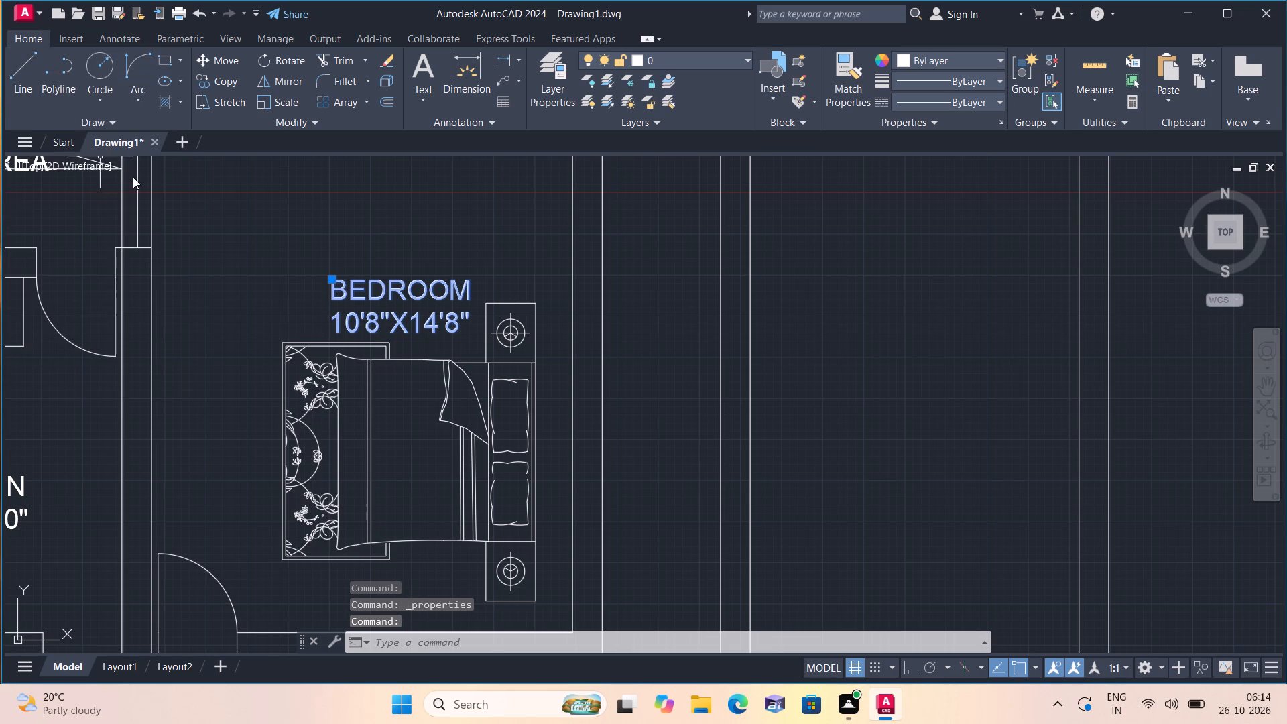
key("Escape")
Move the upper BEDROOM label up into the open space between the wardrobe and the bed.
left_click(341, 280)
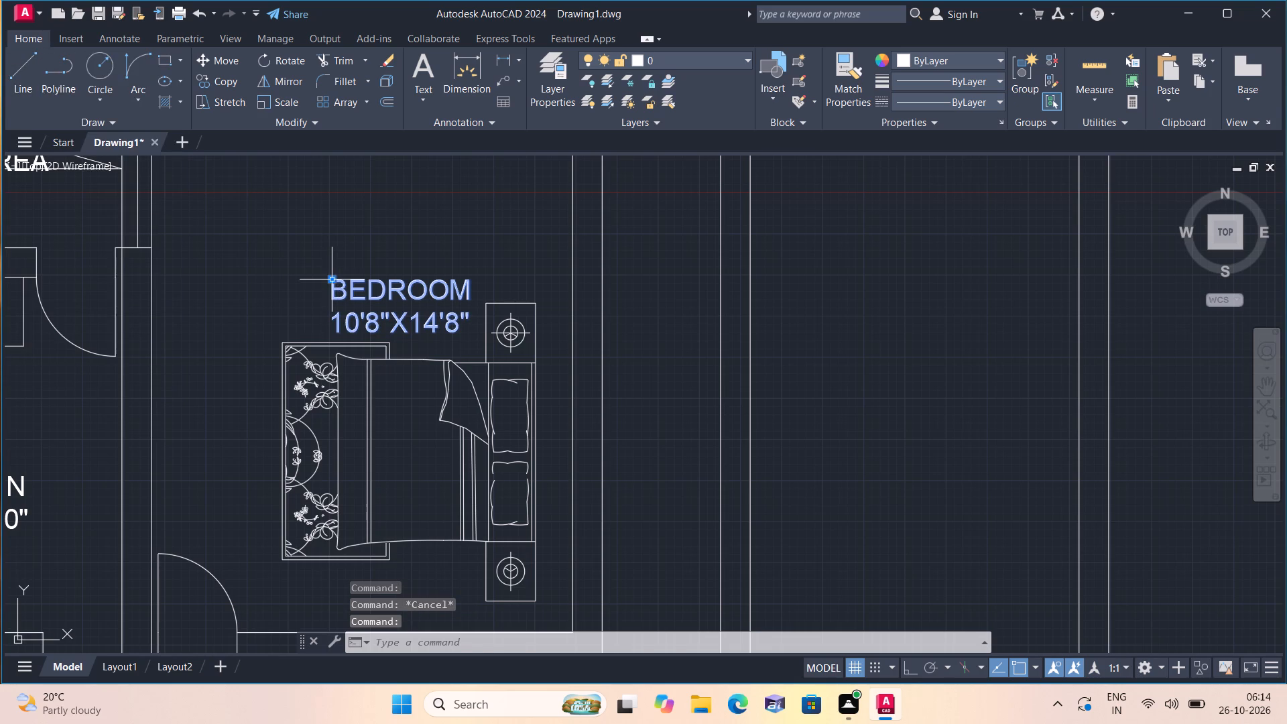
left_click(330, 278)
middle_click_drag(325, 253, 374, 436)
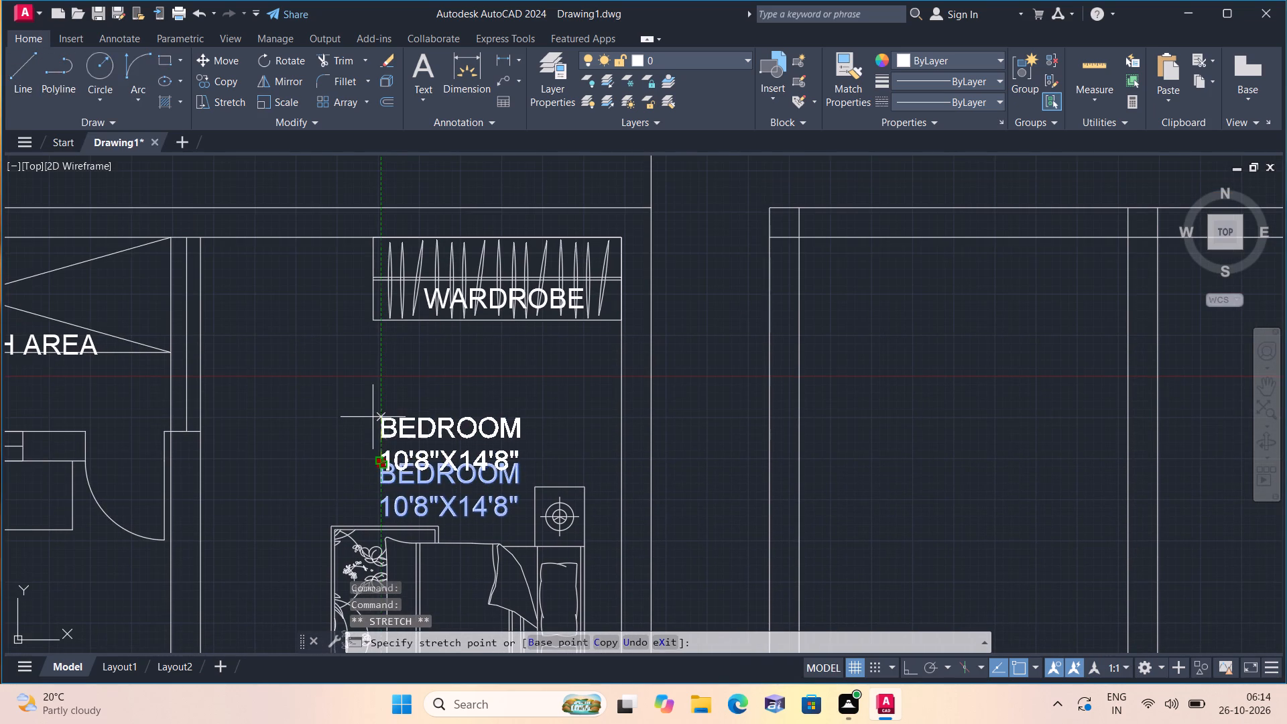
left_click(370, 418)
key("Escape")
Move the WASH AREA label off the horizontal line, up and left into the lower middle of the crossed rectangle.
scroll(397, 398, "down", 1)
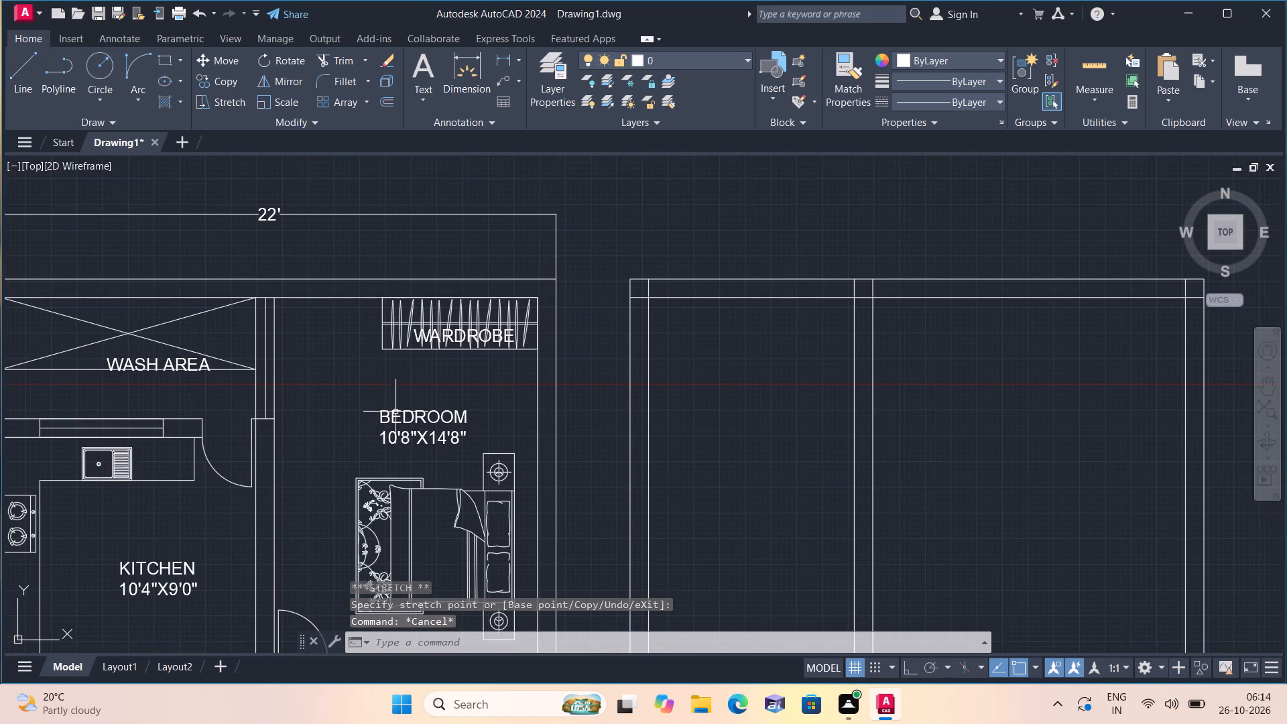
middle_click_drag(361, 424, 504, 335)
scroll(476, 333, "down", 1)
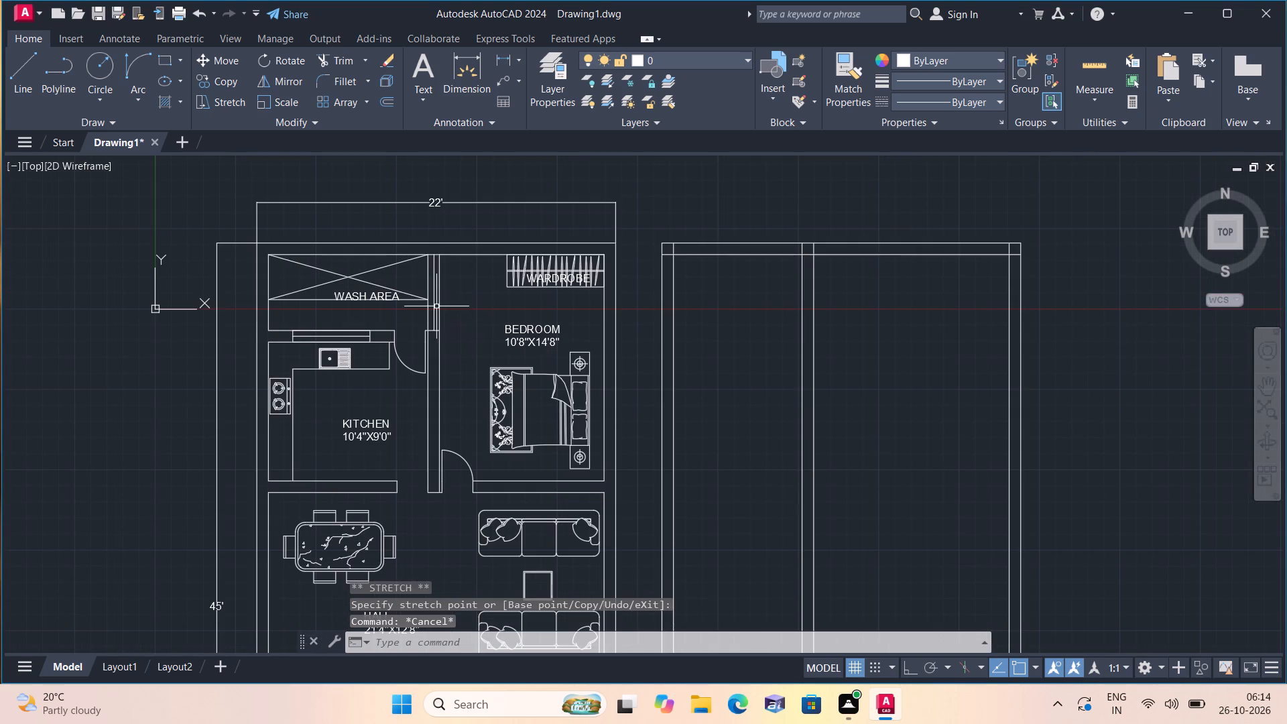
middle_click_drag(406, 408, 519, 301)
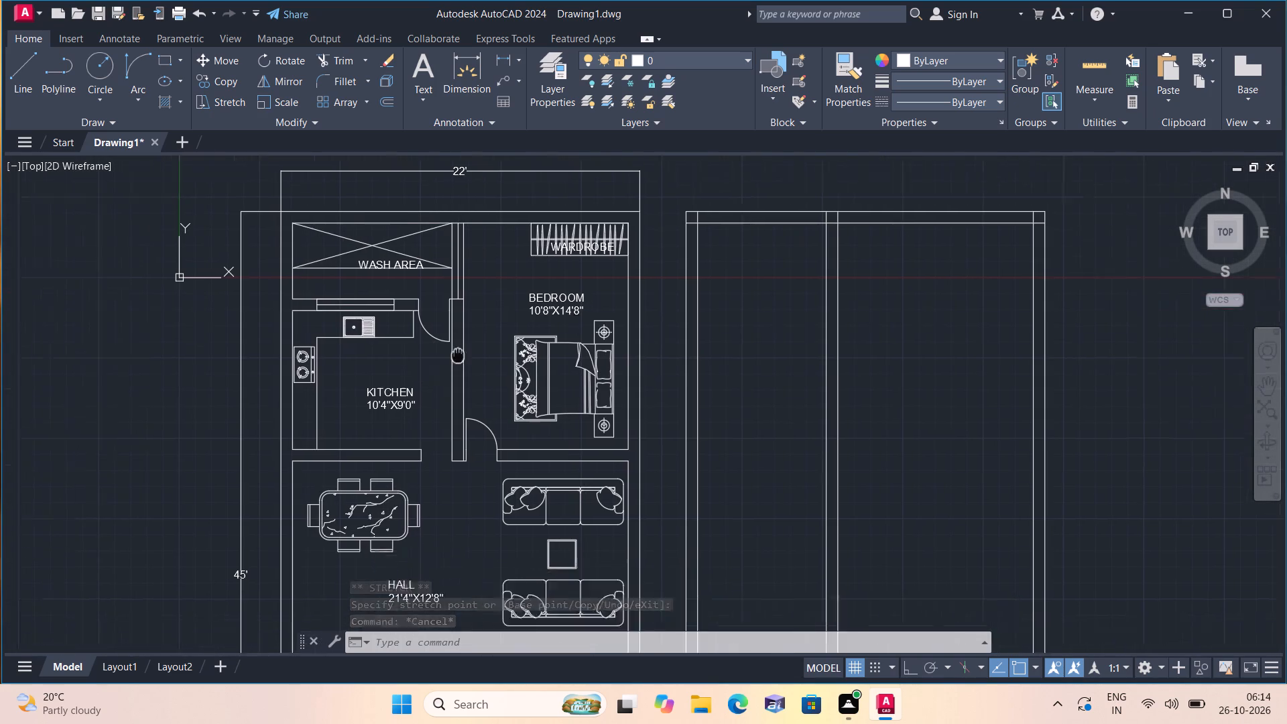
middle_click_drag(519, 301, 526, 291)
middle_click_drag(525, 292, 533, 501)
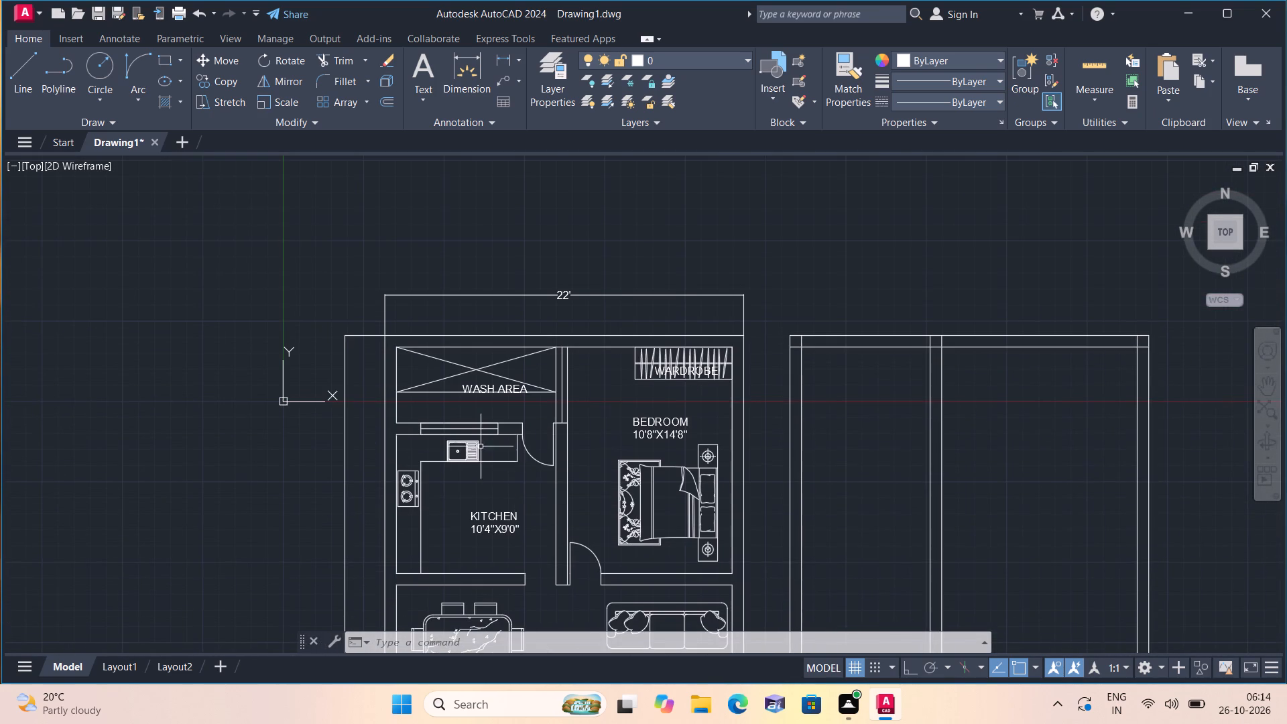
scroll(484, 404, "up", 2)
middle_click_drag(472, 410, 422, 472)
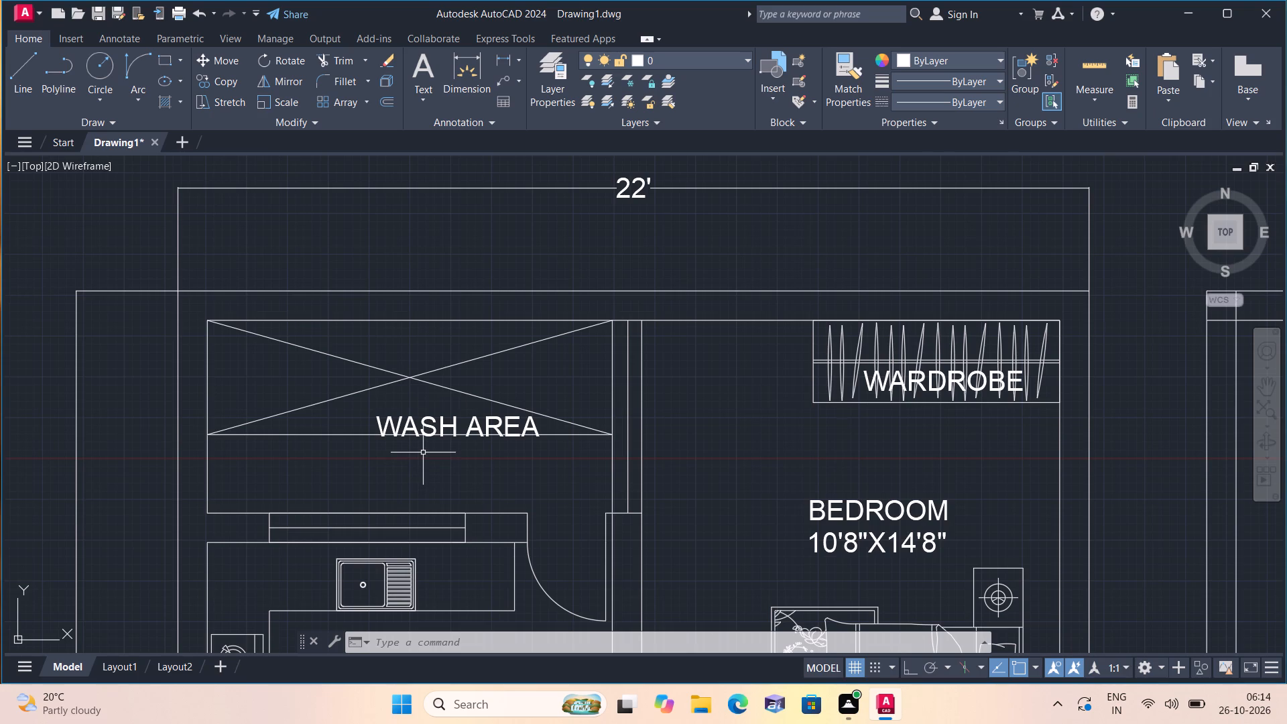
scroll(441, 441, "up", 1)
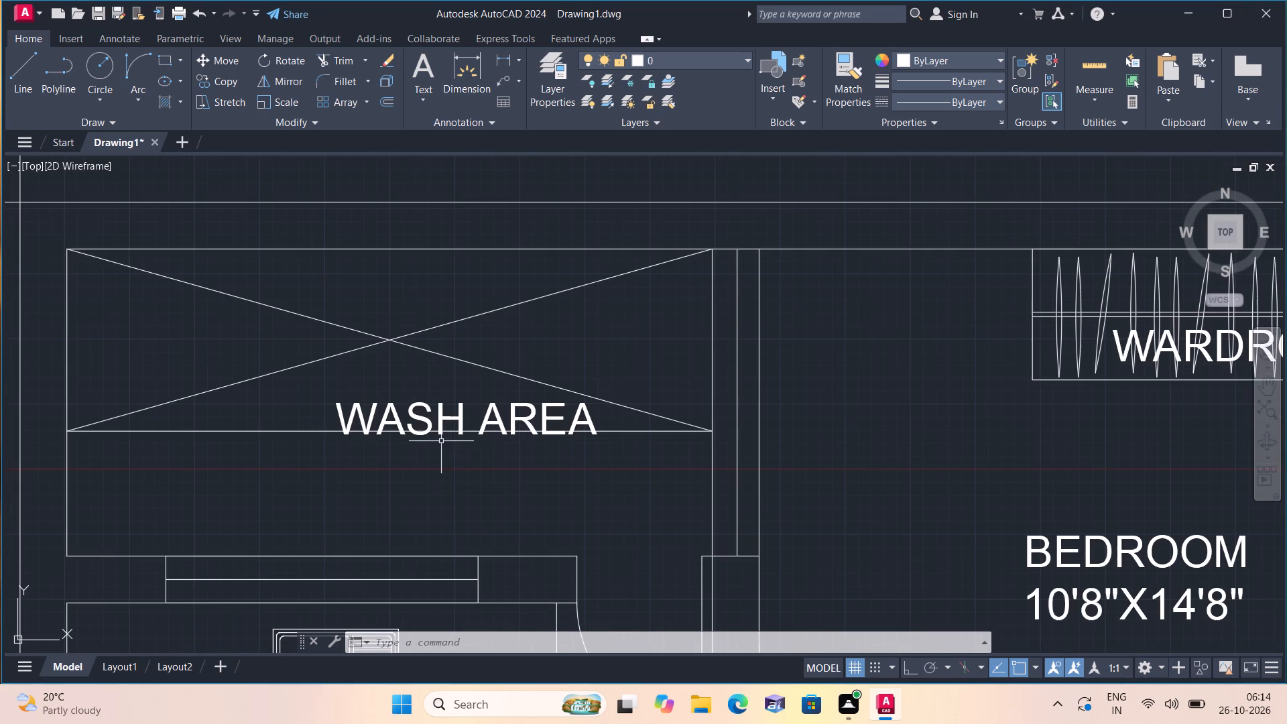
left_click(377, 406)
scroll(350, 407, "up", 2)
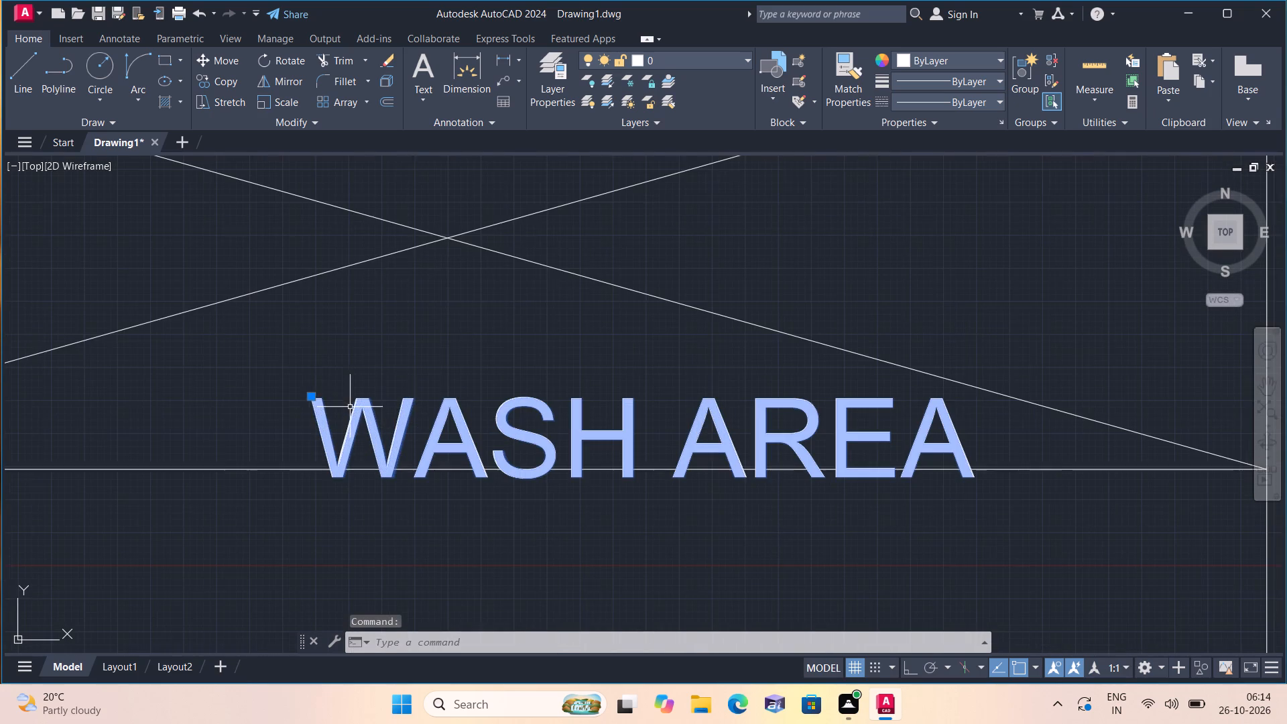
left_click(313, 394)
left_click(164, 352)
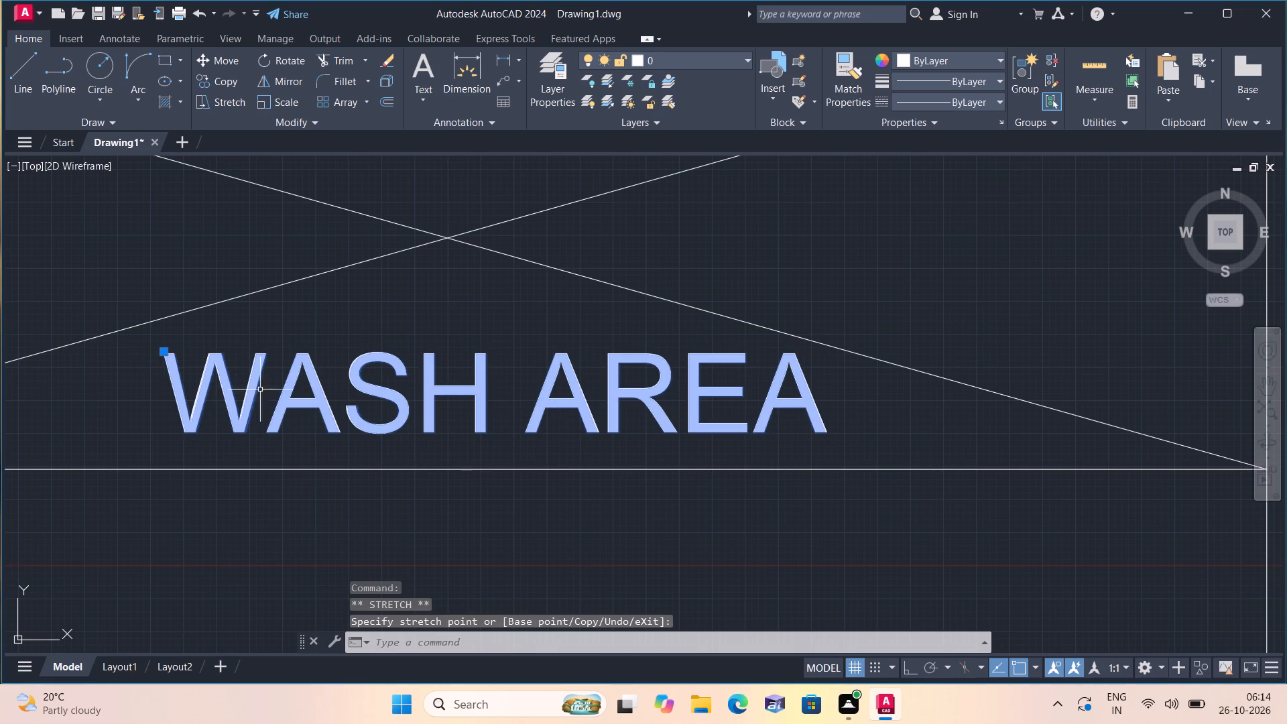
Check the label placement across the wash area, upper bedroom, kitchen and hall.
middle_click_drag(417, 432, 411, 410)
scroll(409, 393, "down", 1)
middle_click_drag(411, 410, 399, 335)
scroll(402, 341, "down", 1)
middle_click_drag(716, 324, 430, 385)
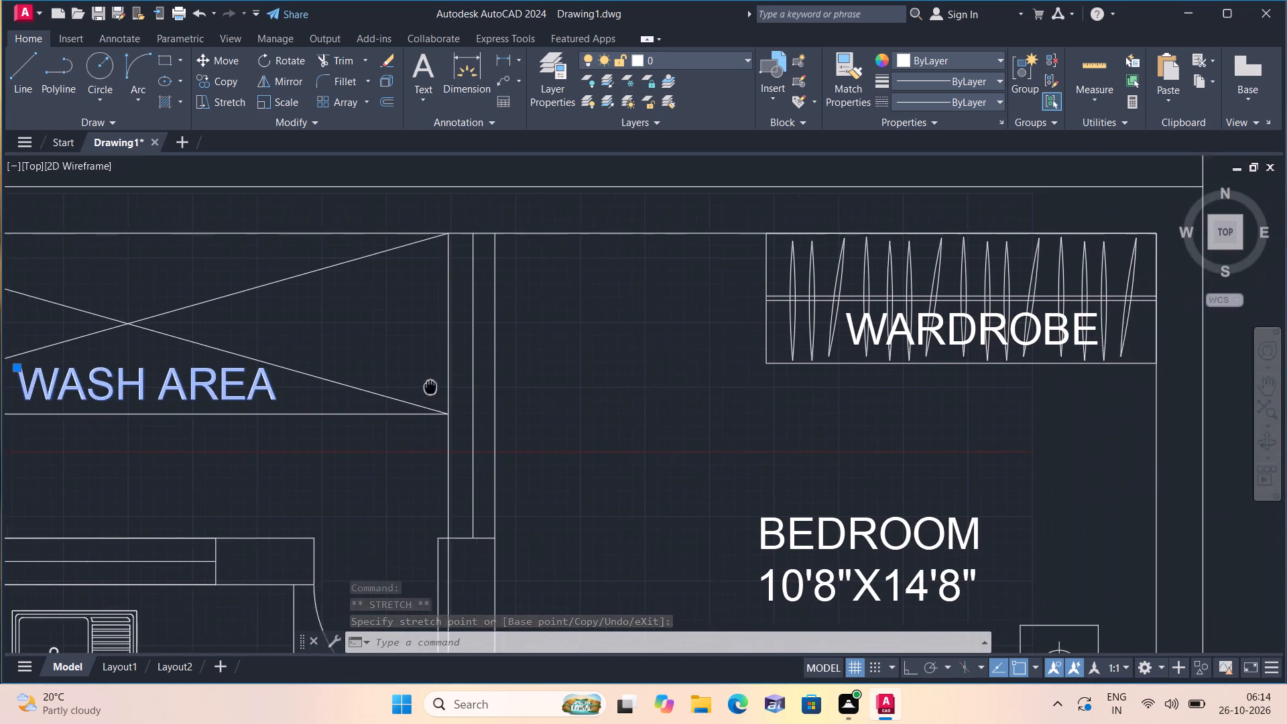
middle_click_drag(430, 385, 382, 391)
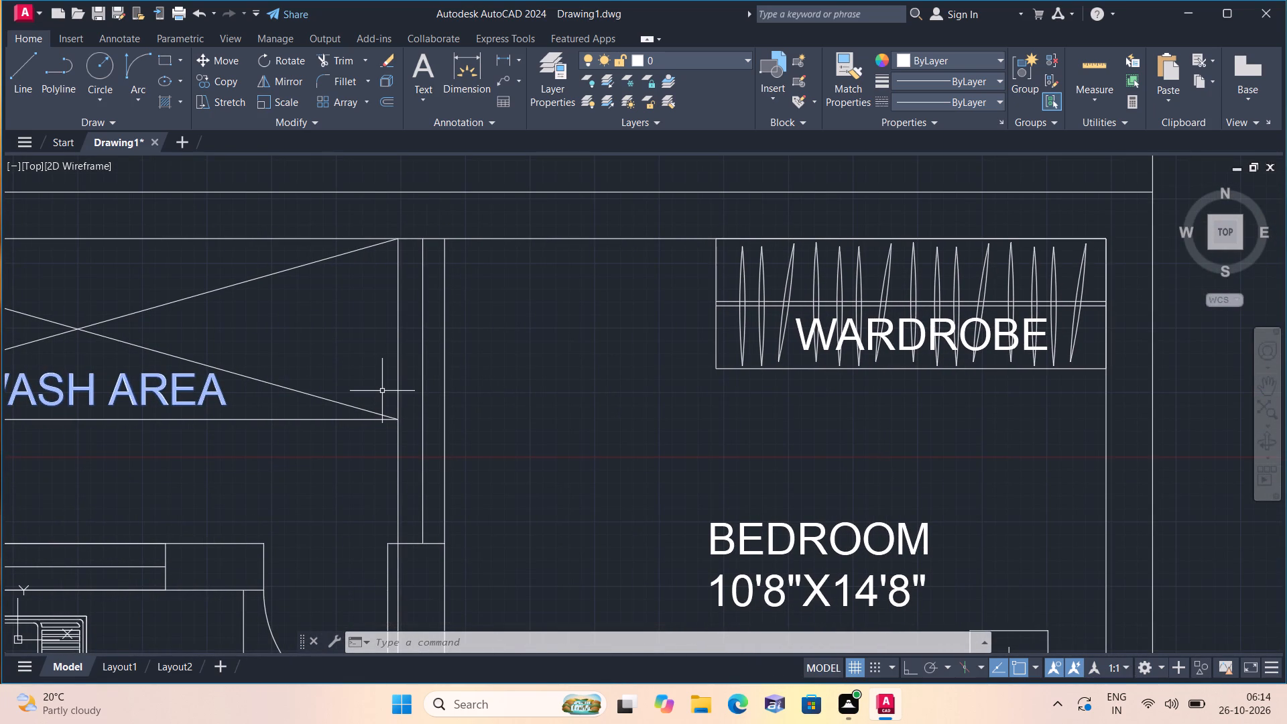
scroll(602, 478, "down", 1)
middle_click_drag(601, 477, 554, 373)
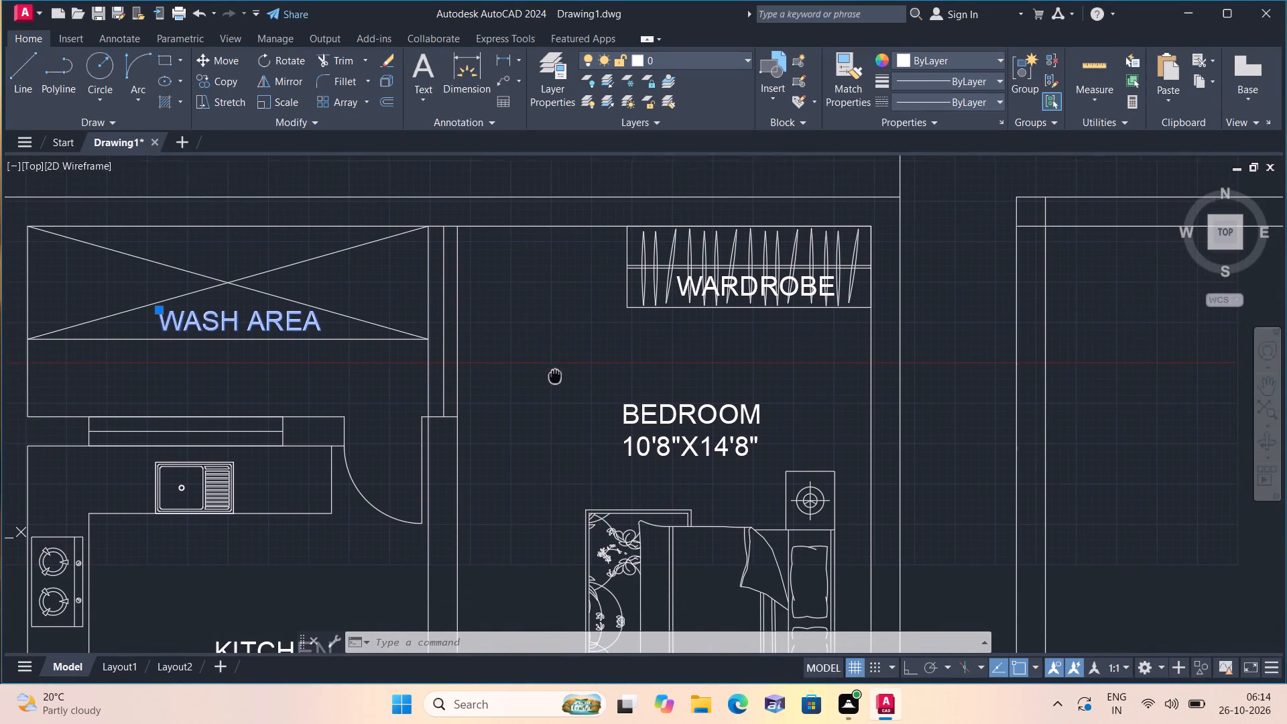
middle_click_drag(554, 373, 554, 373)
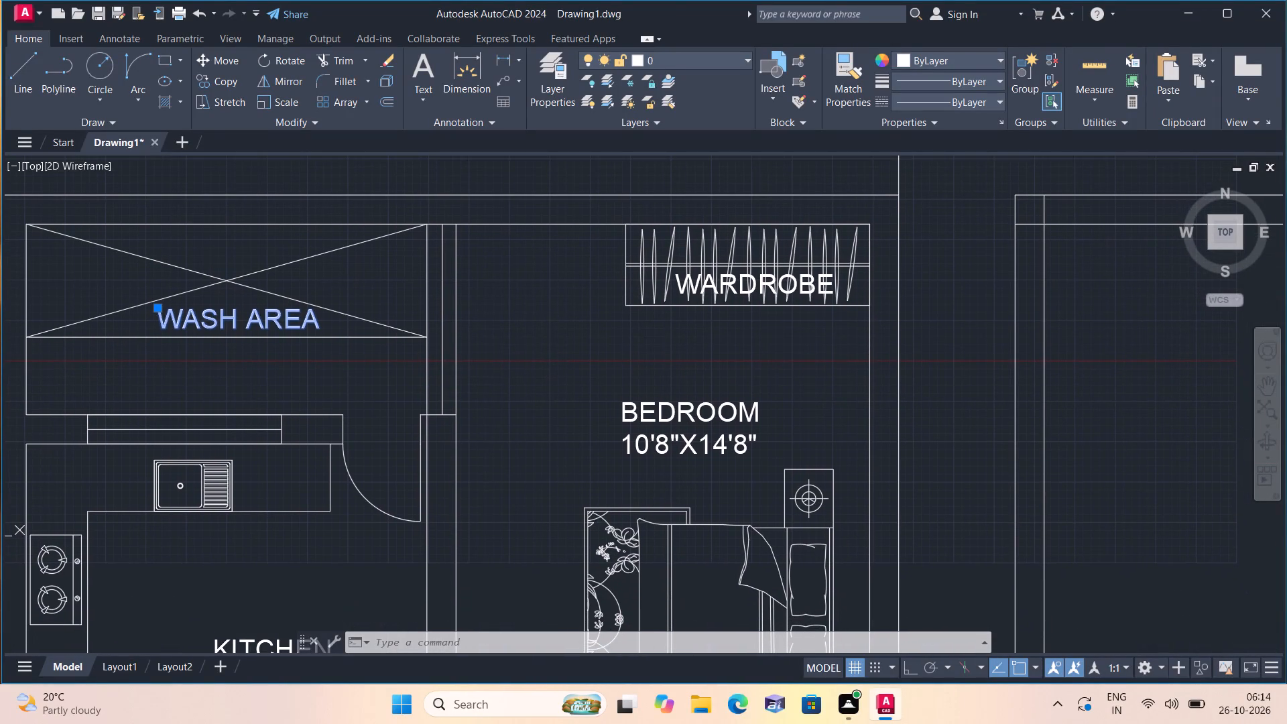
middle_click_drag(575, 423, 614, 321)
scroll(605, 345, "down", 1)
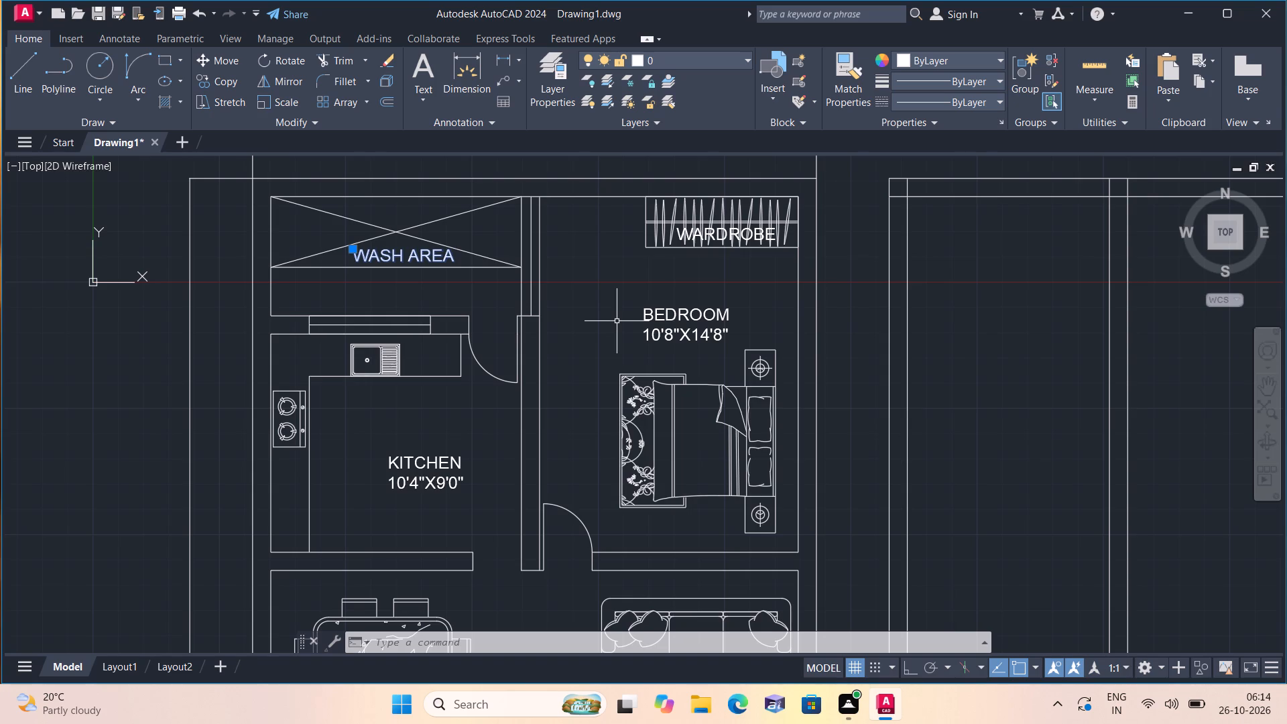
middle_click_drag(604, 473, 572, 282)
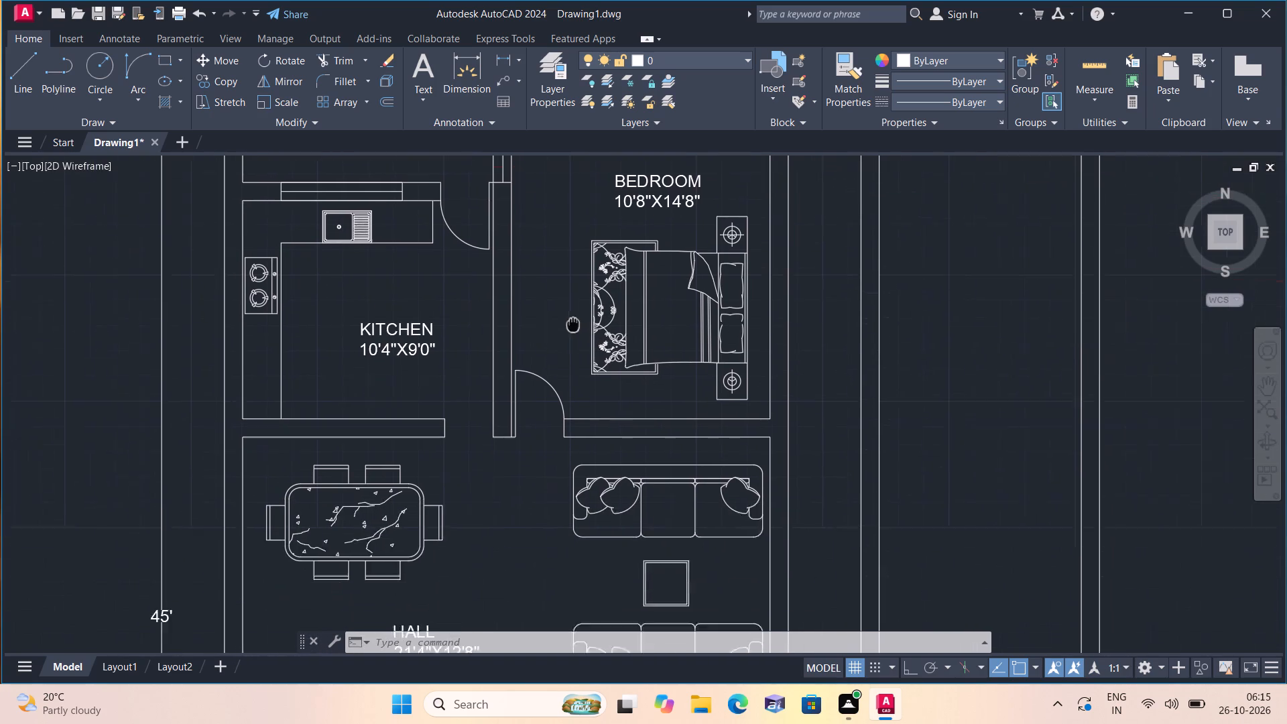
middle_click_drag(572, 282, 573, 252)
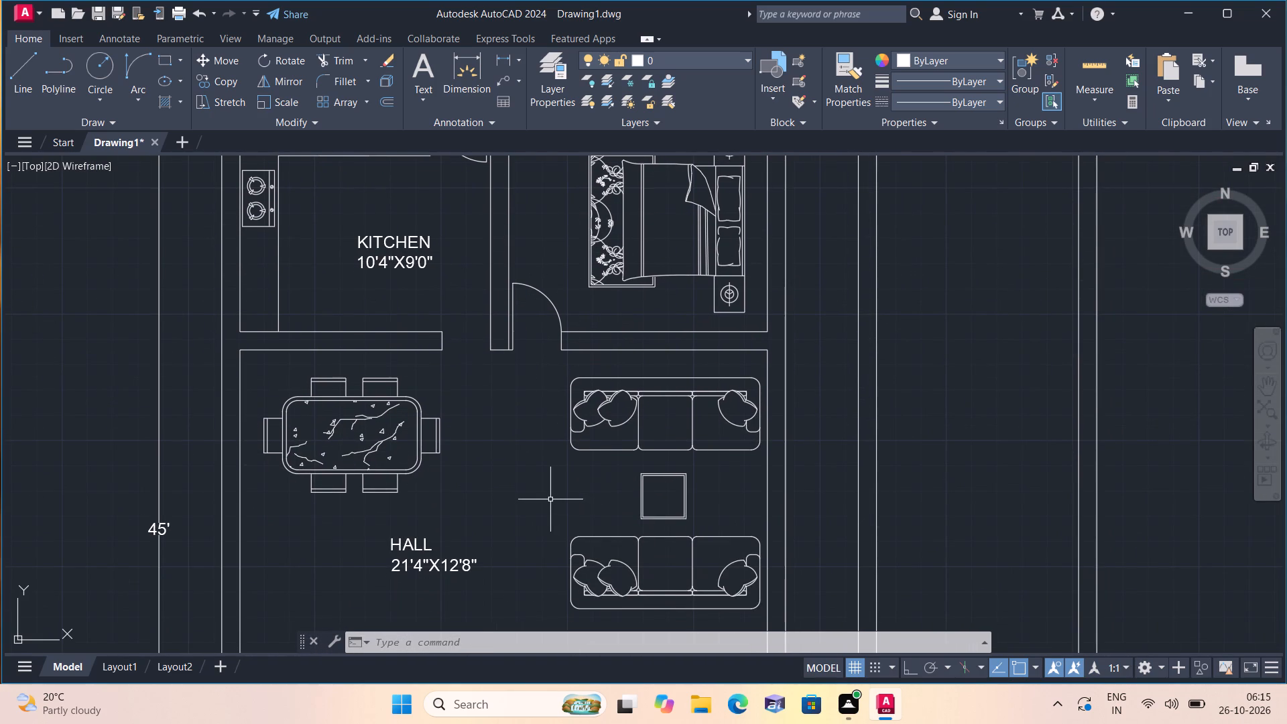
middle_click_drag(558, 500, 557, 498)
Move the PARKING label up and left, off the wall lines and into the open space beside the car.
middle_click_drag(557, 498, 534, 349)
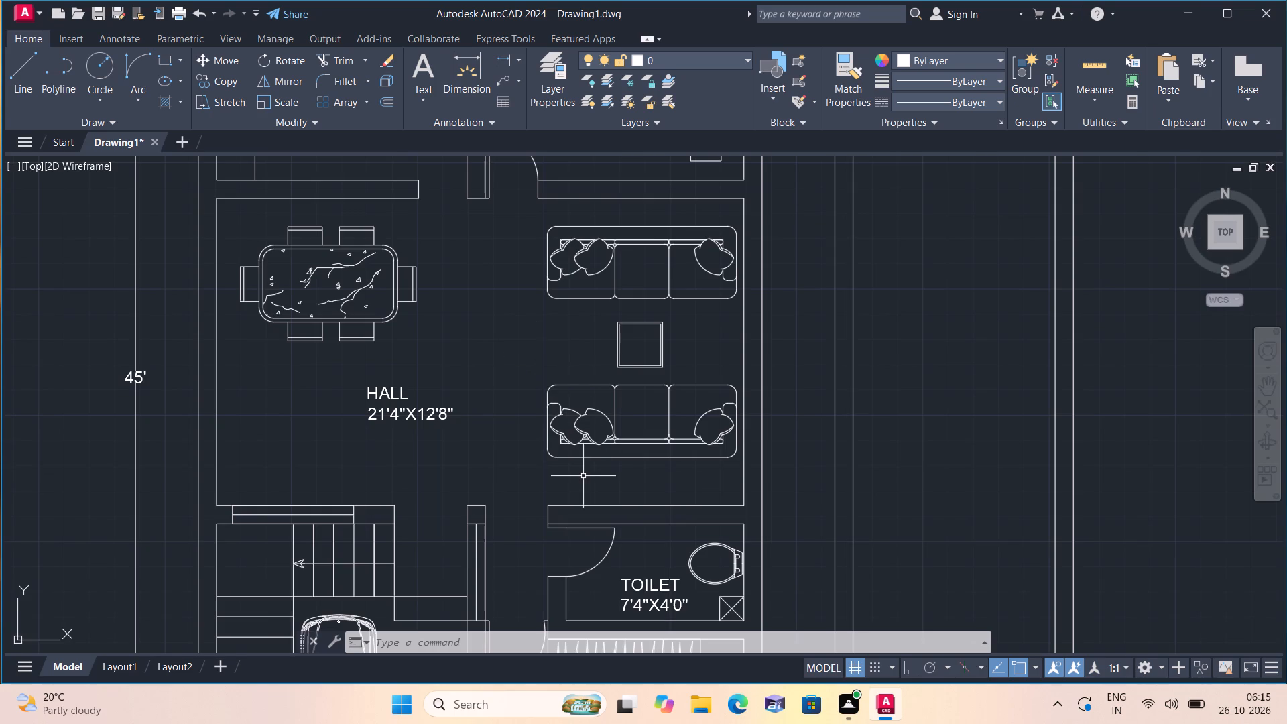
middle_click_drag(585, 475, 554, 305)
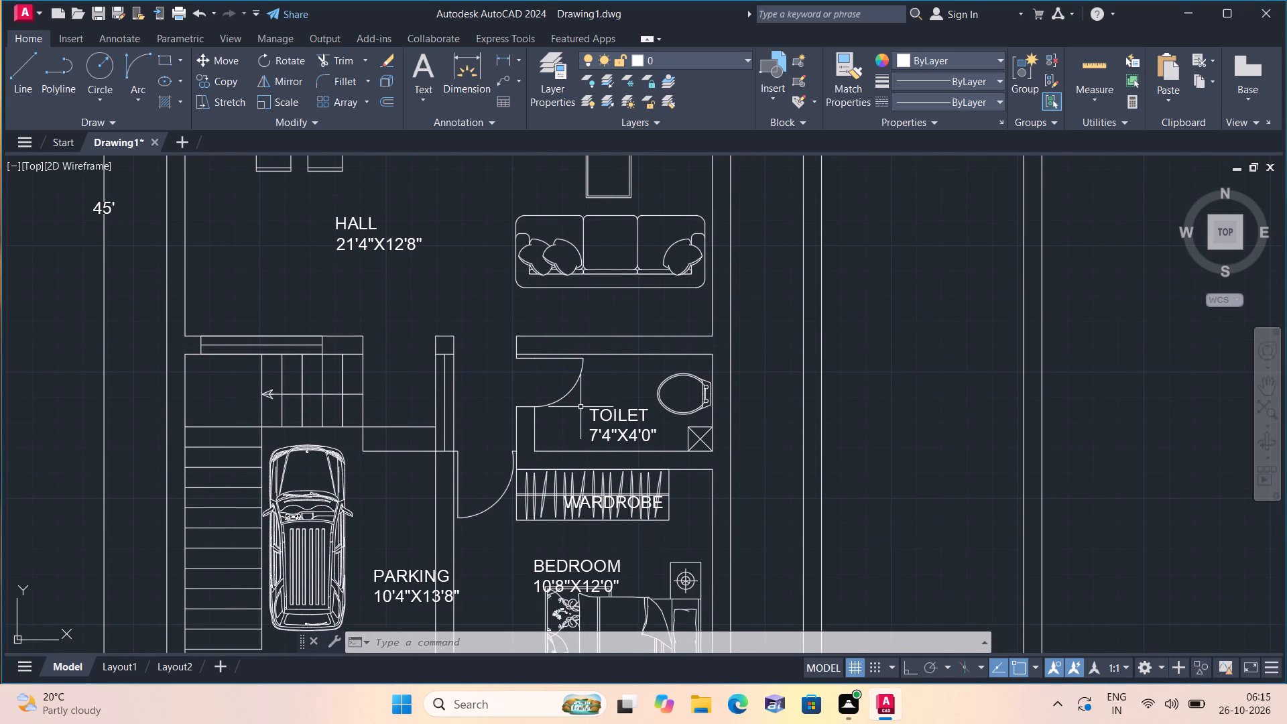
middle_click_drag(580, 407, 590, 320)
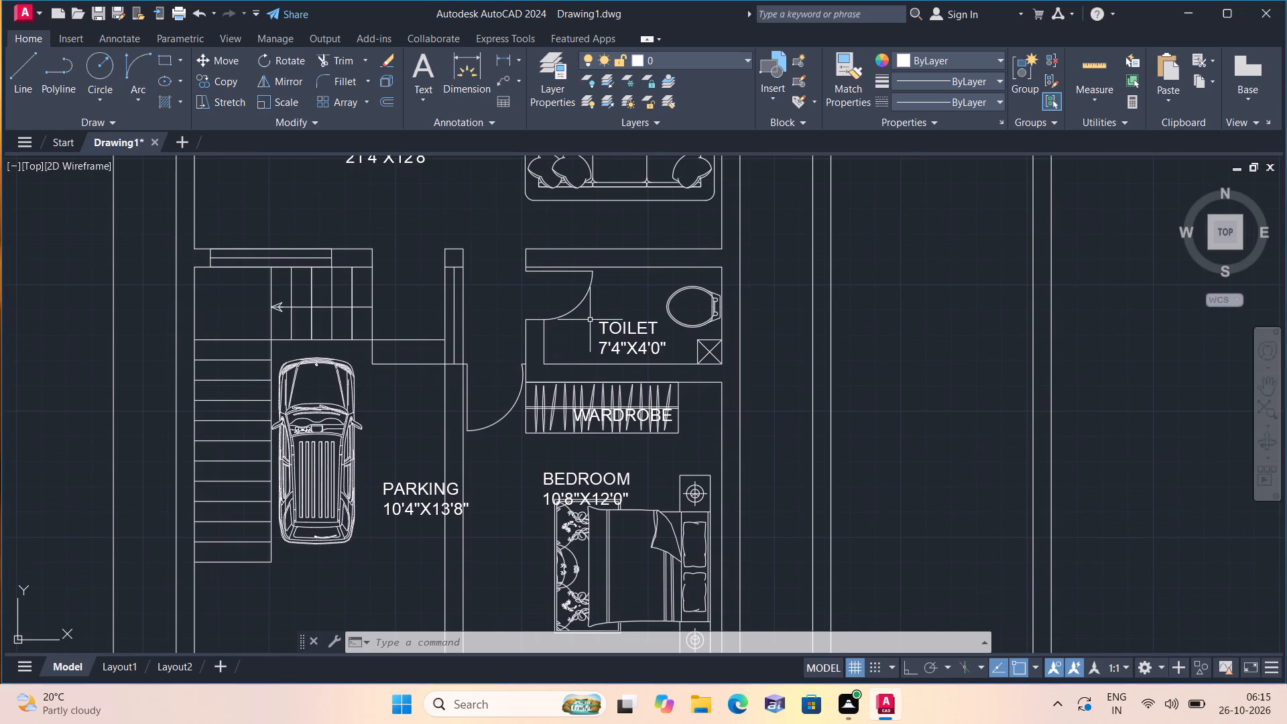
scroll(478, 474, "up", 1)
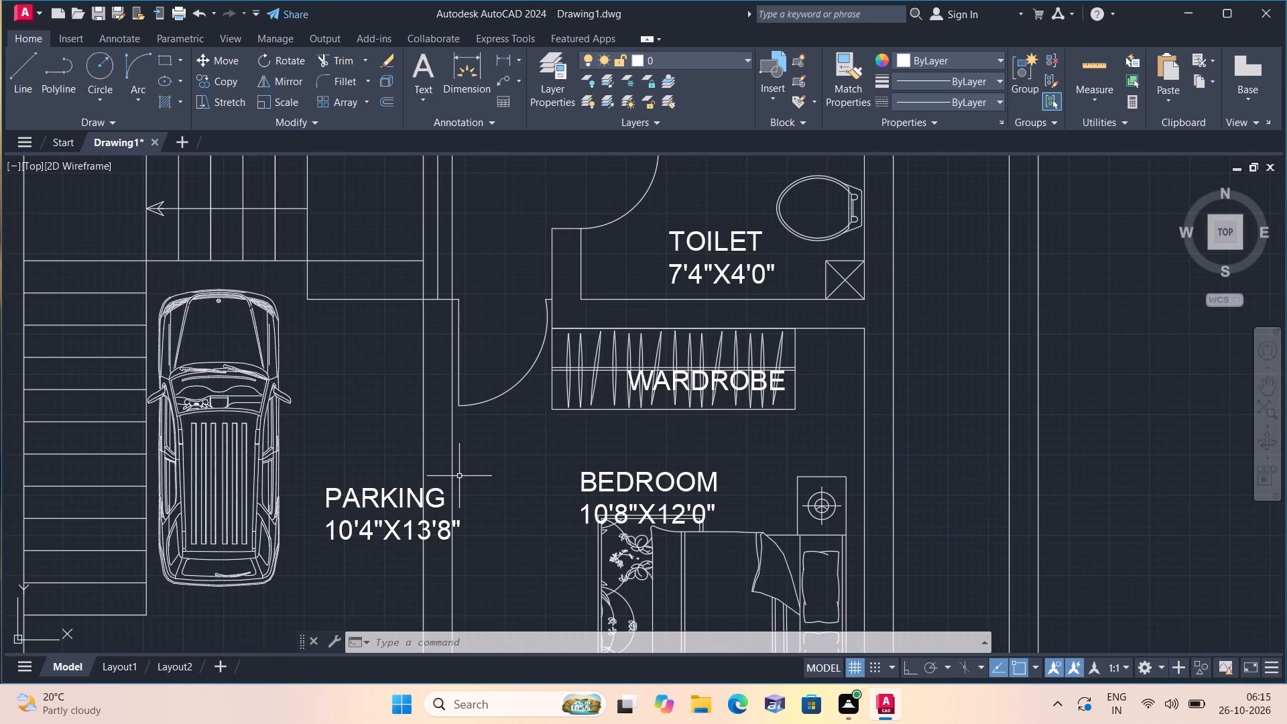
middle_click_drag(459, 469, 507, 379)
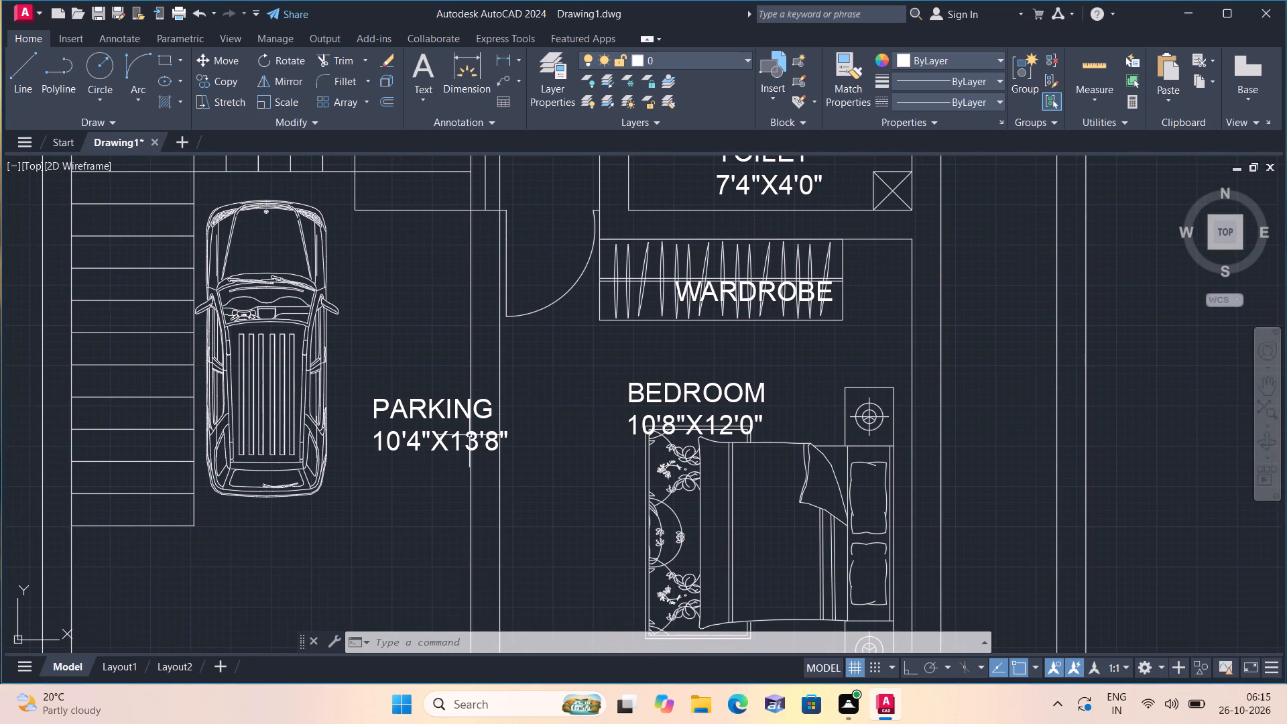
scroll(418, 418, "up", 1)
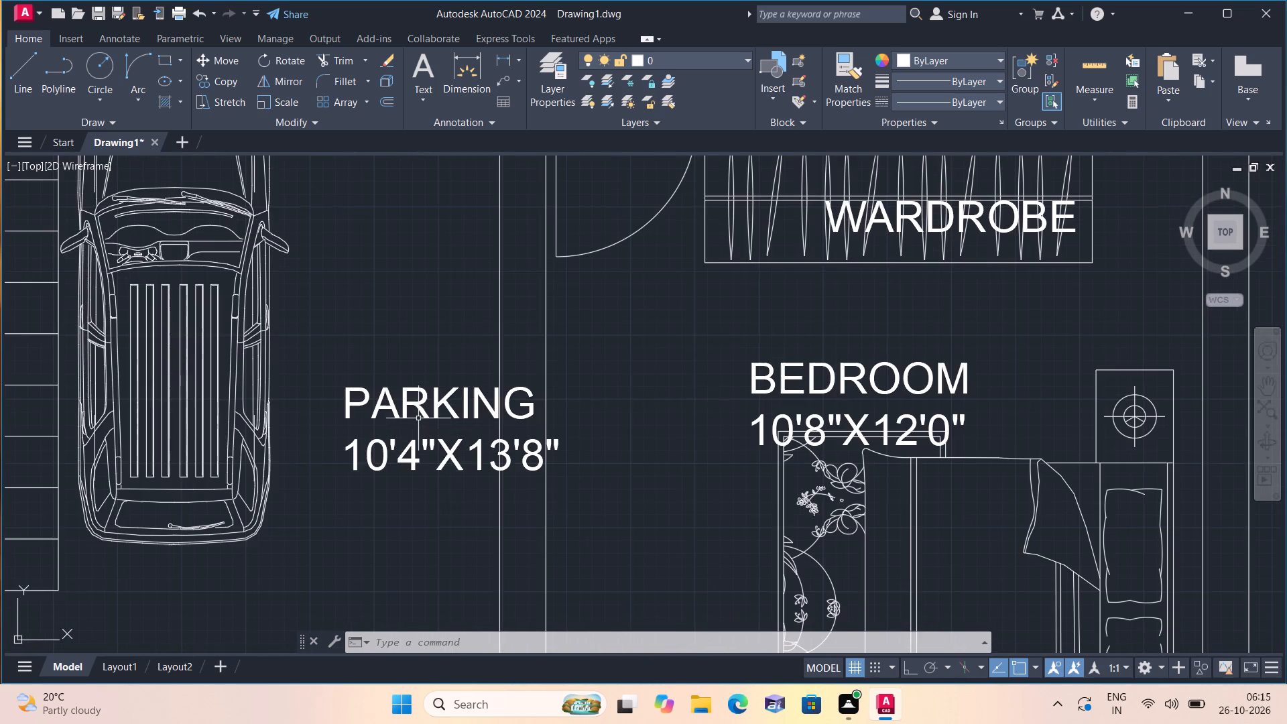
left_click(415, 404)
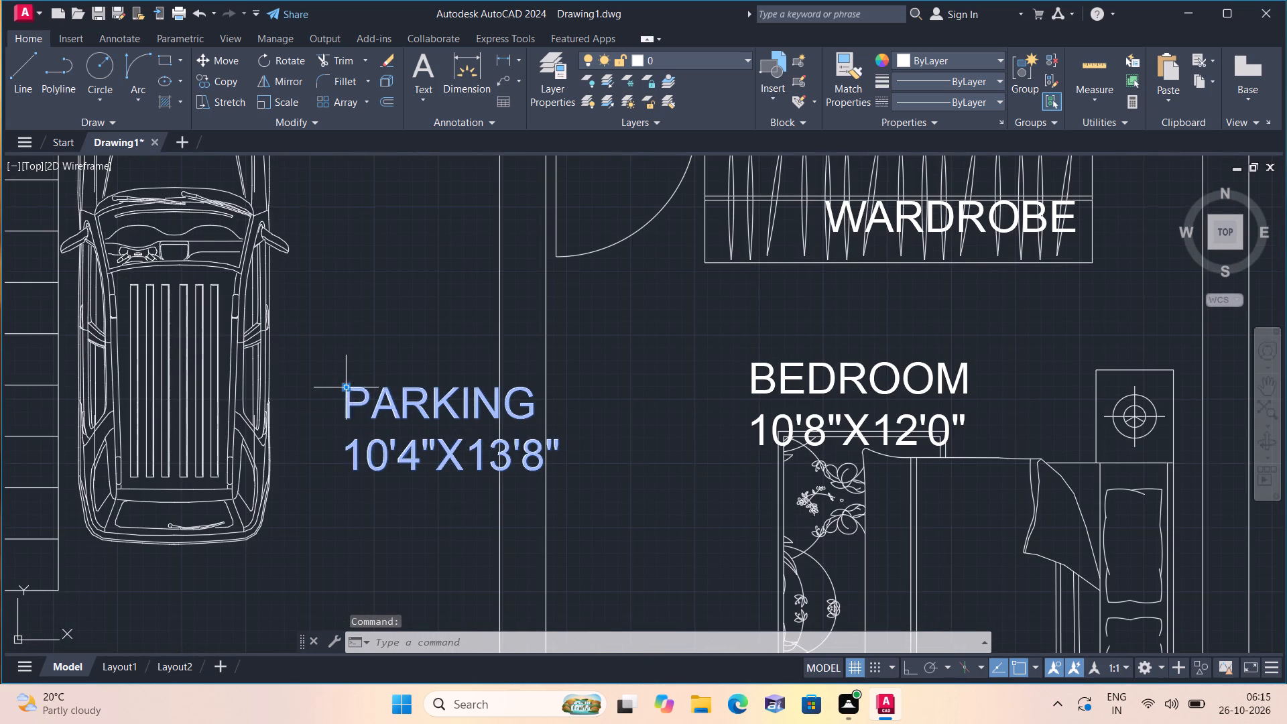
left_click(345, 390)
left_click(291, 311)
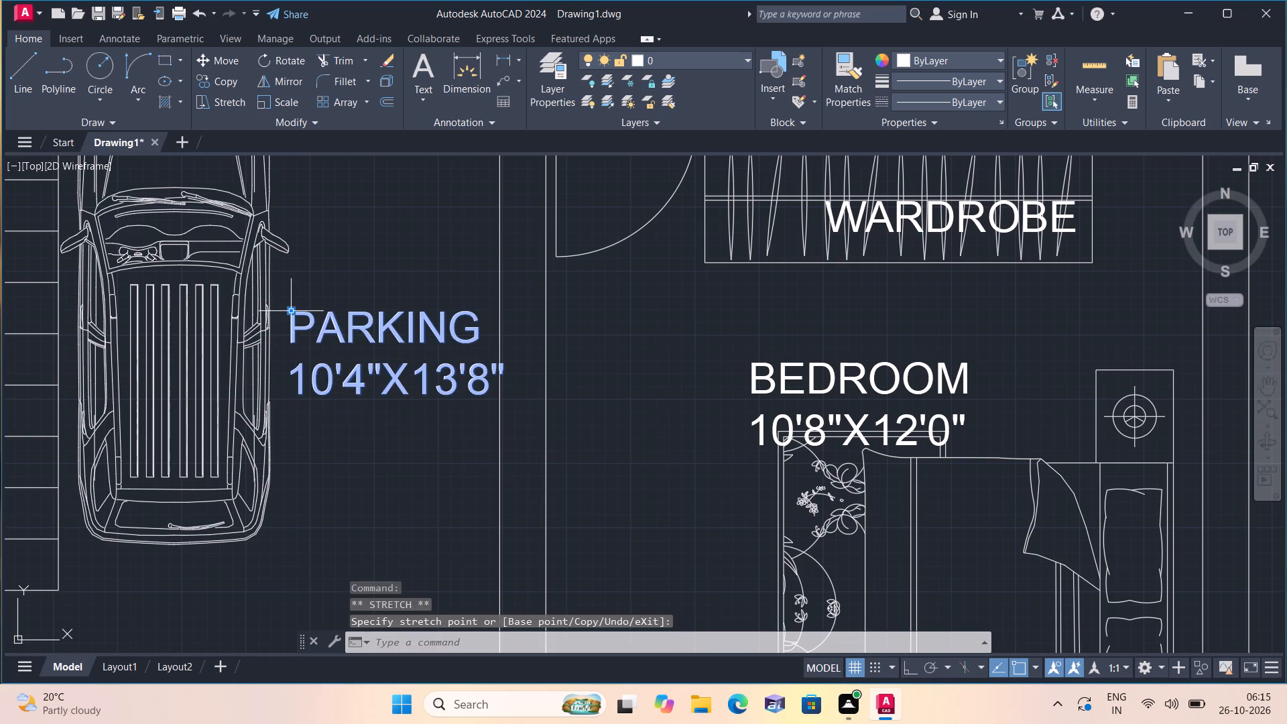
Move the lower BEDROOM label up, clear of the bed, into the open space below the wardrobe.
scroll(471, 395, "down", 1)
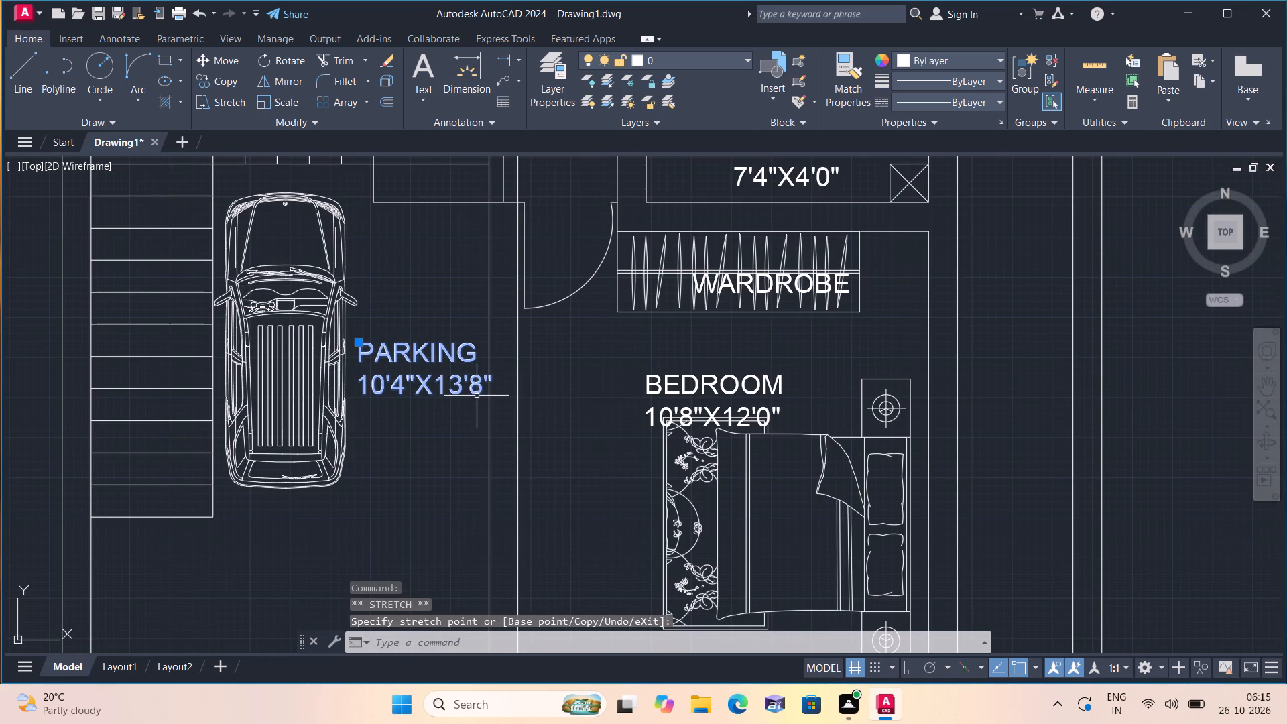
left_click(651, 394)
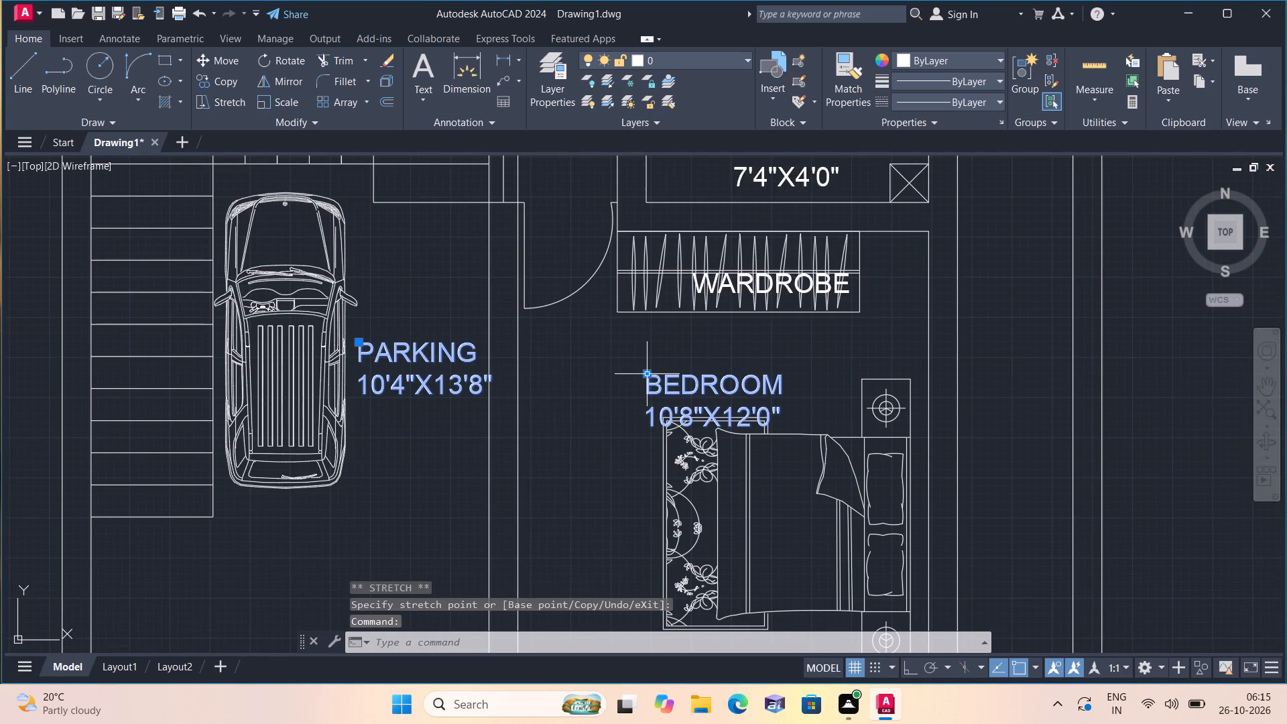
left_click(648, 374)
left_click(643, 341)
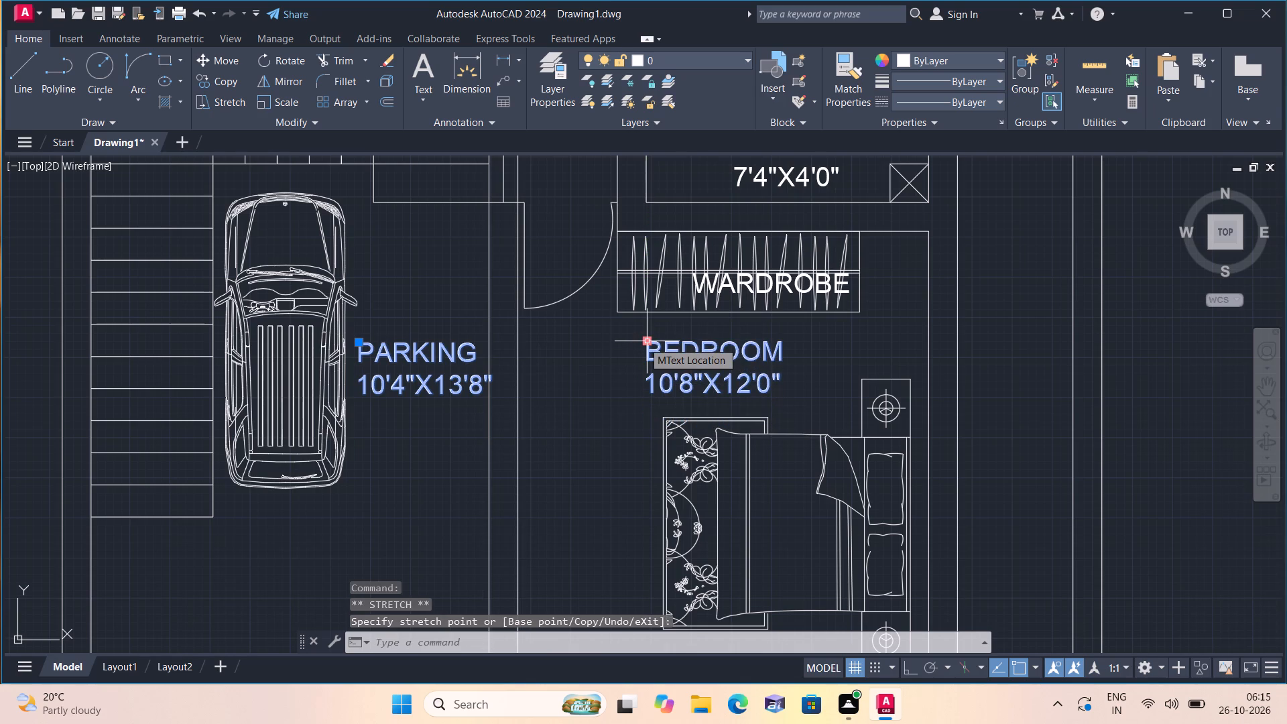
key("Escape")
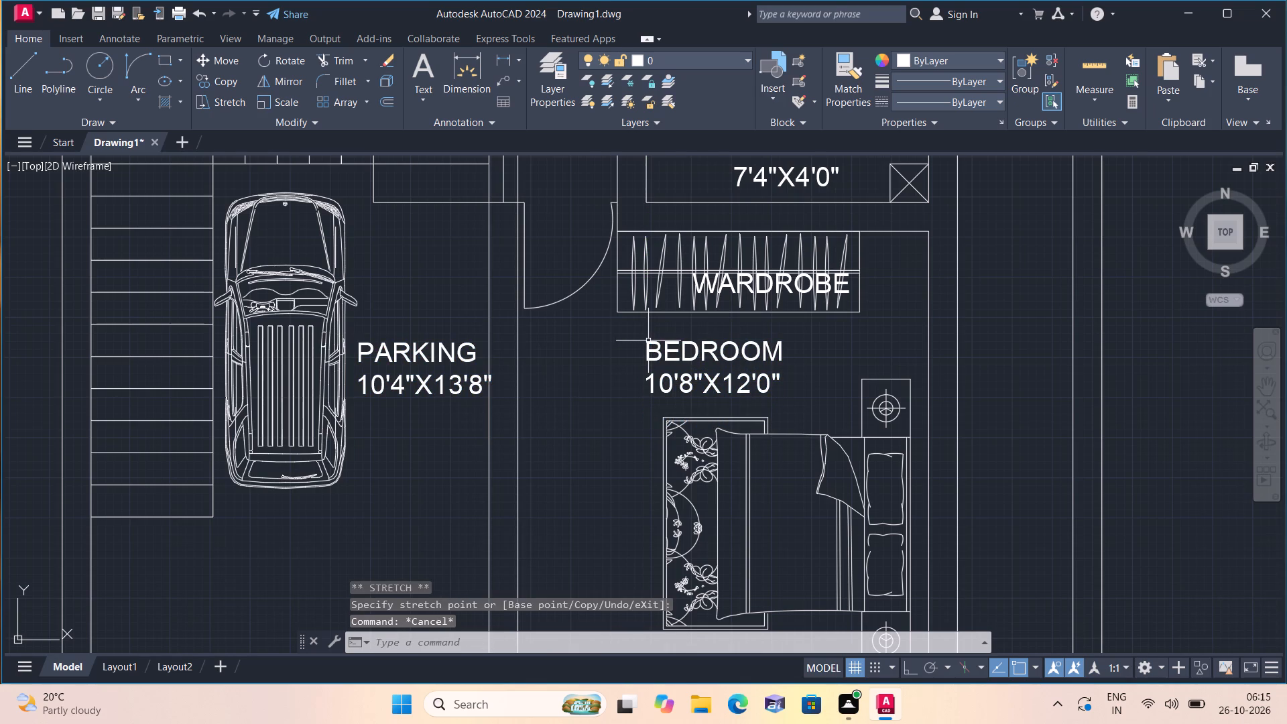
Review the label placement across the whole furnished plan and look over the empty wall outline beside it.
scroll(652, 353, "down", 2)
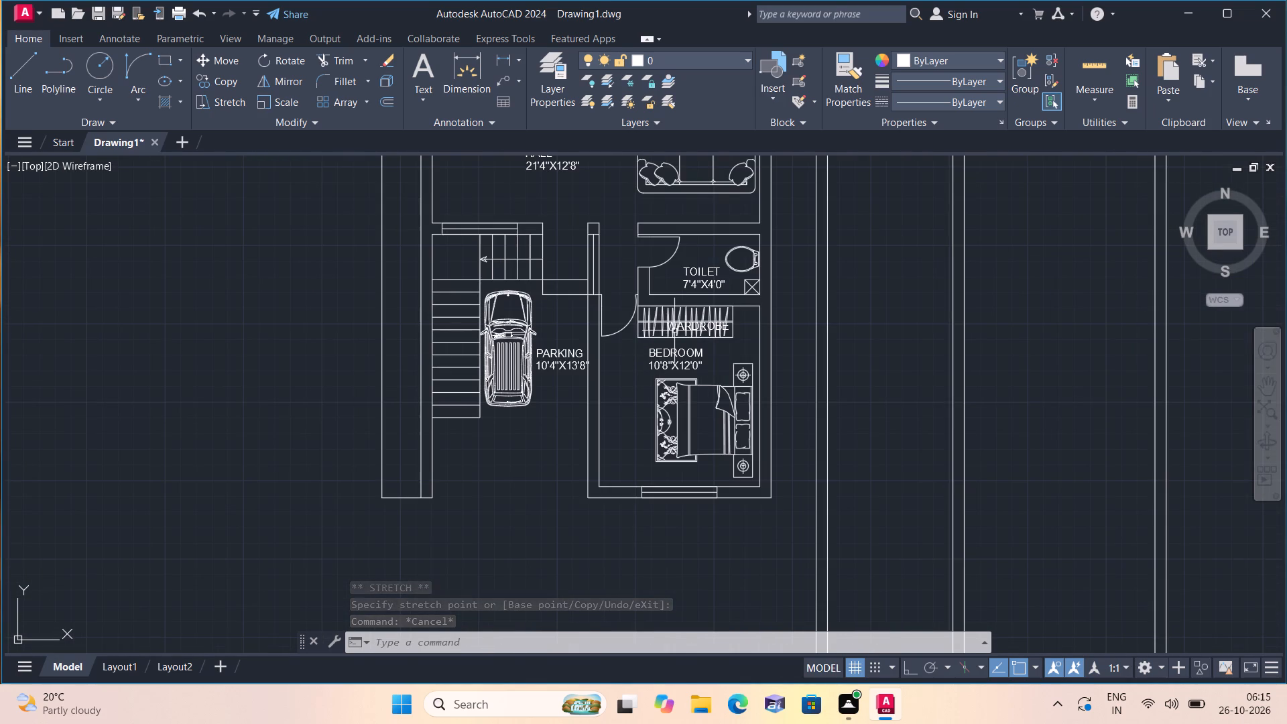
middle_click_drag(675, 306, 635, 366)
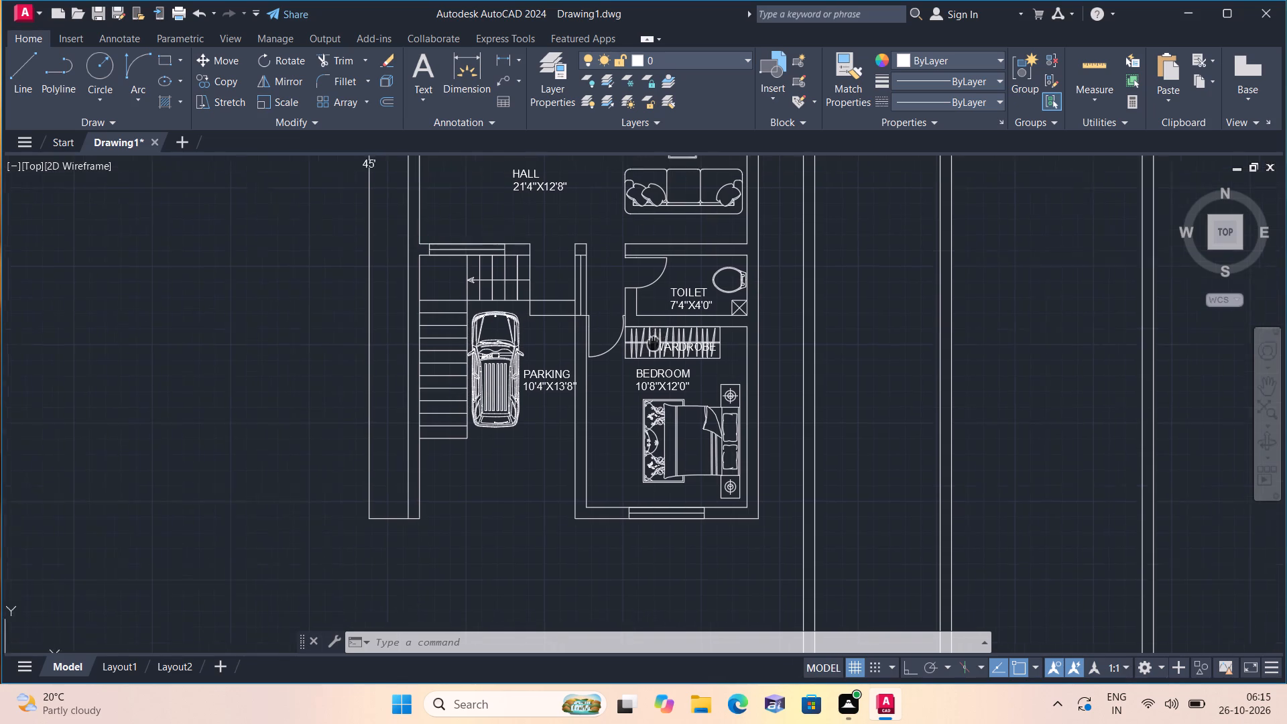
middle_click_drag(635, 366, 568, 495)
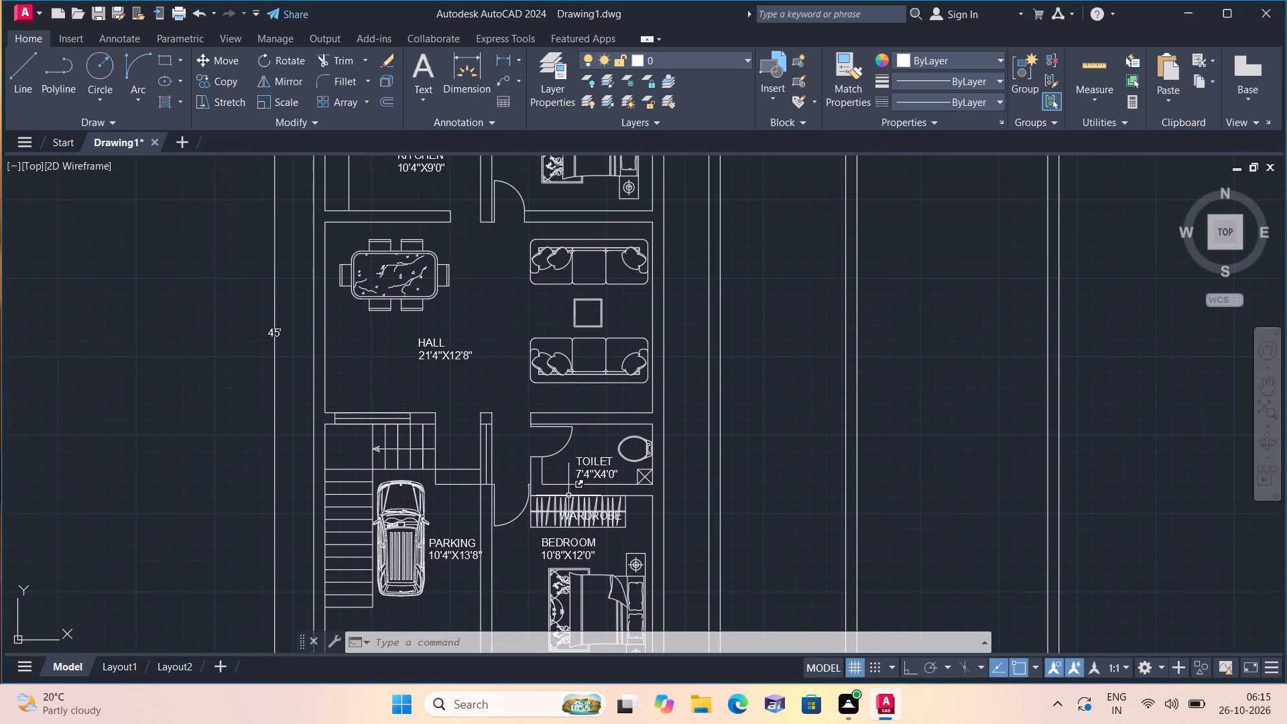
middle_click_drag(593, 390, 593, 392)
middle_click_drag(593, 392, 563, 466)
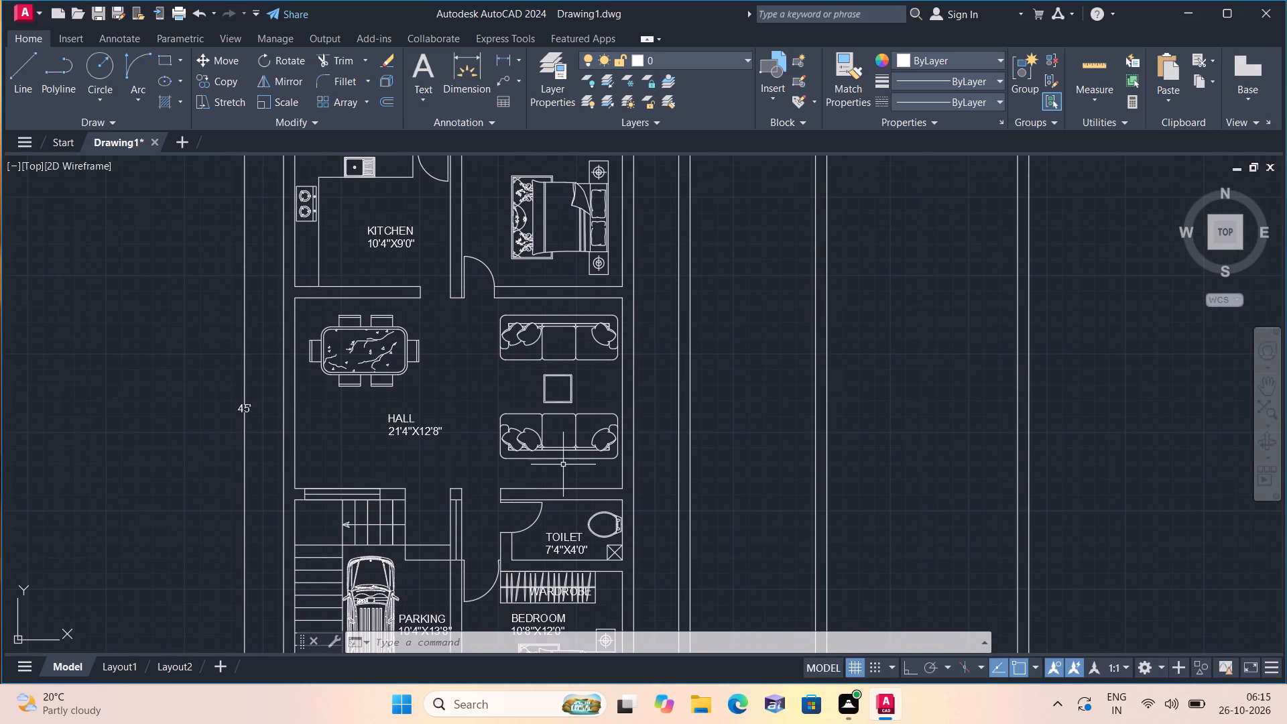
middle_click_drag(570, 355, 495, 393)
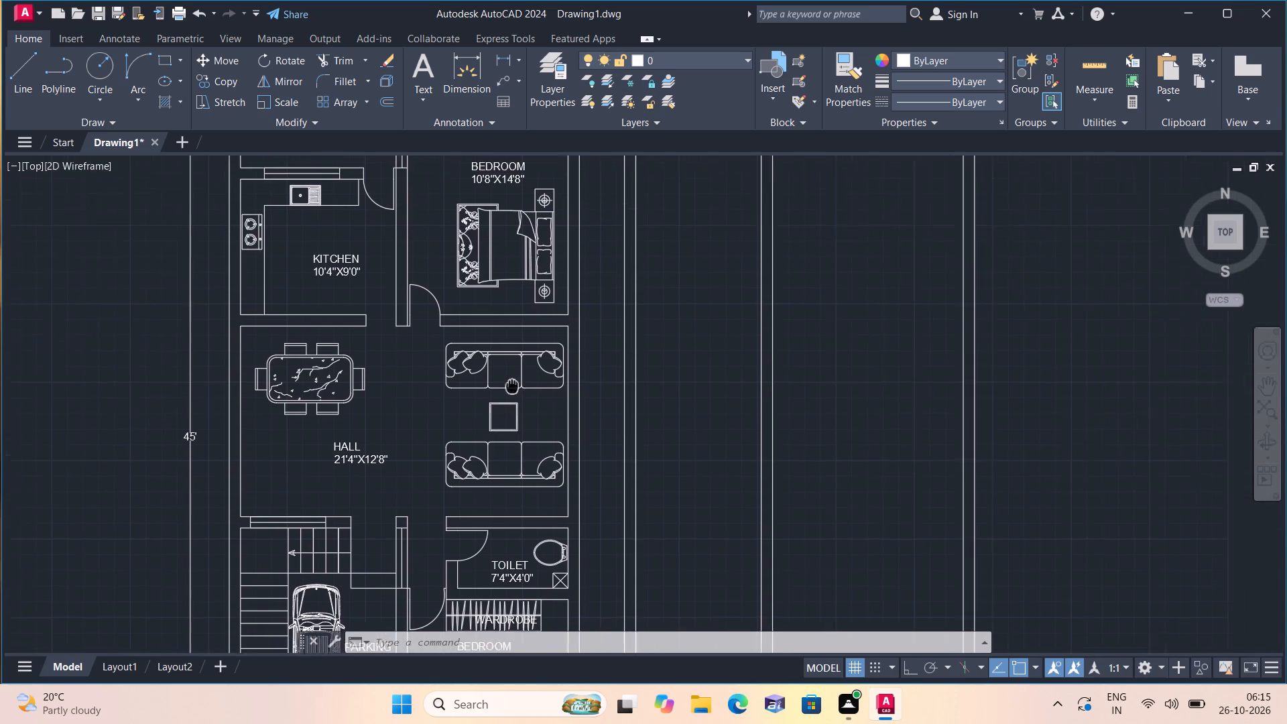
middle_click_drag(495, 393, 469, 424)
scroll(469, 424, "down", 1)
middle_click_drag(568, 384, 566, 384)
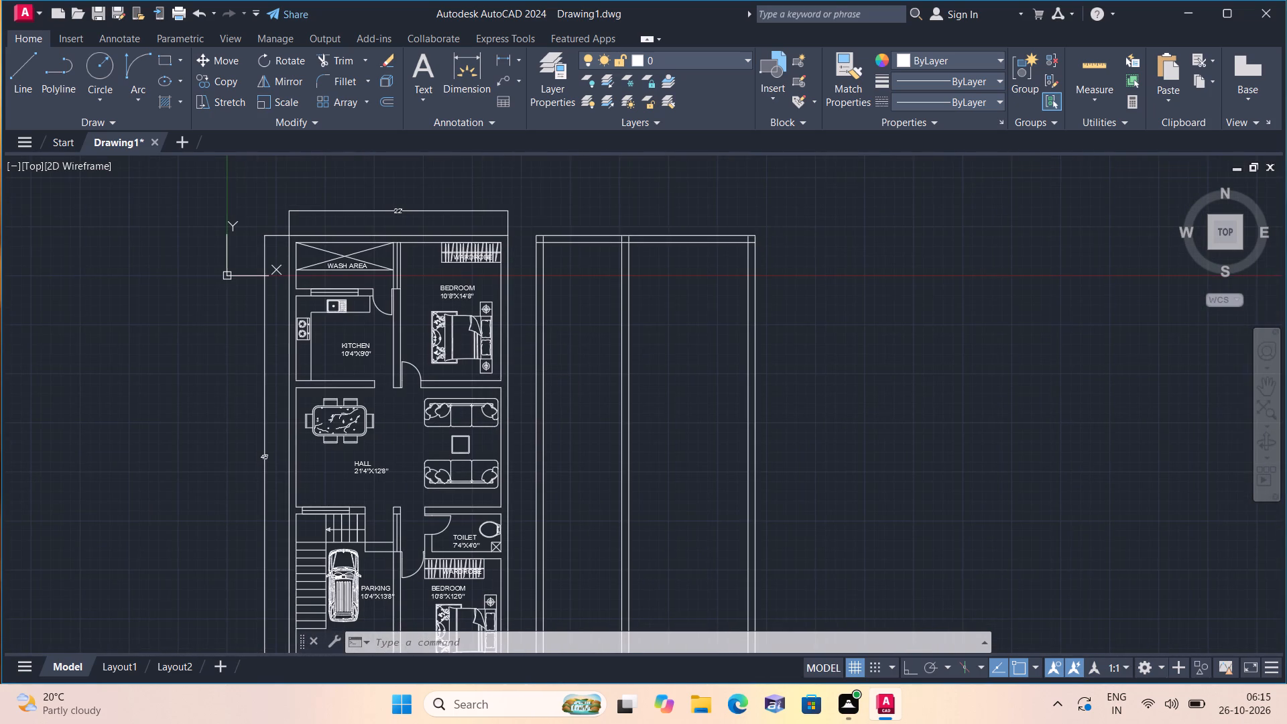
middle_click_drag(566, 384, 433, 402)
scroll(489, 395, "down", 1)
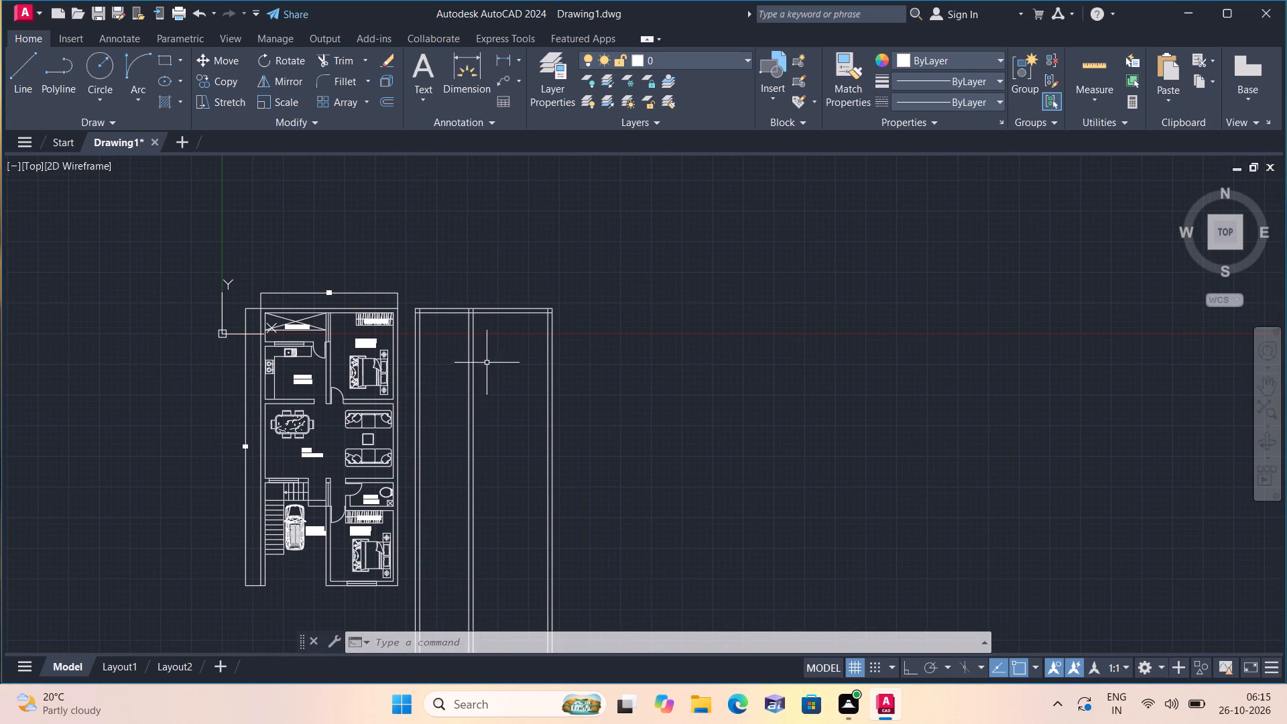
In the empty outline beside the furnished plan, offset the inner line of the top wall 10'8" downward.
scroll(503, 329, "up", 2)
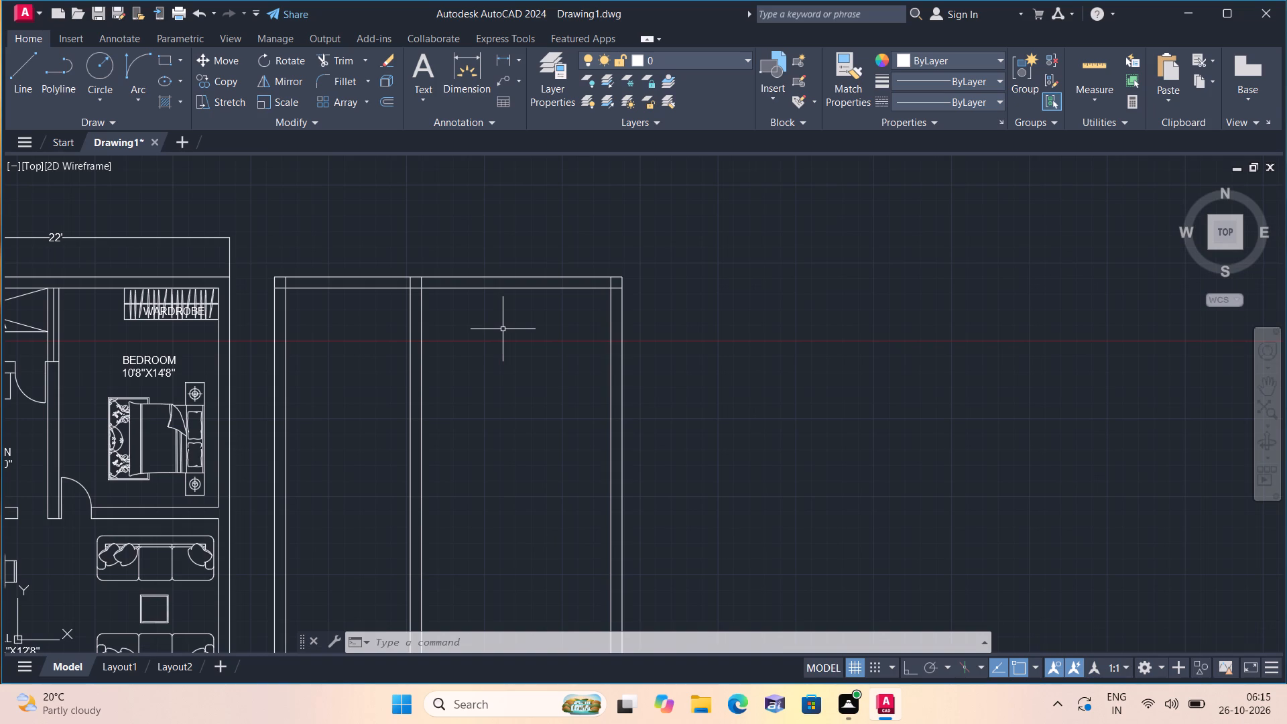
type("off")
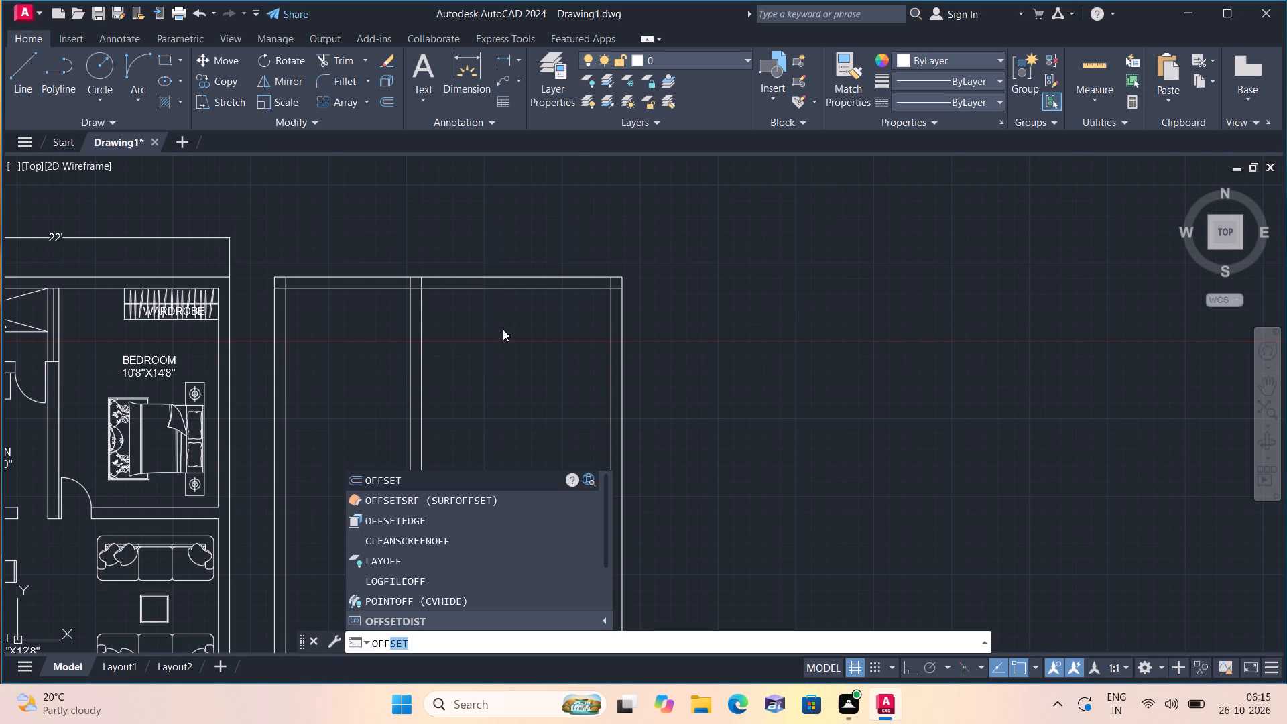
key("space")
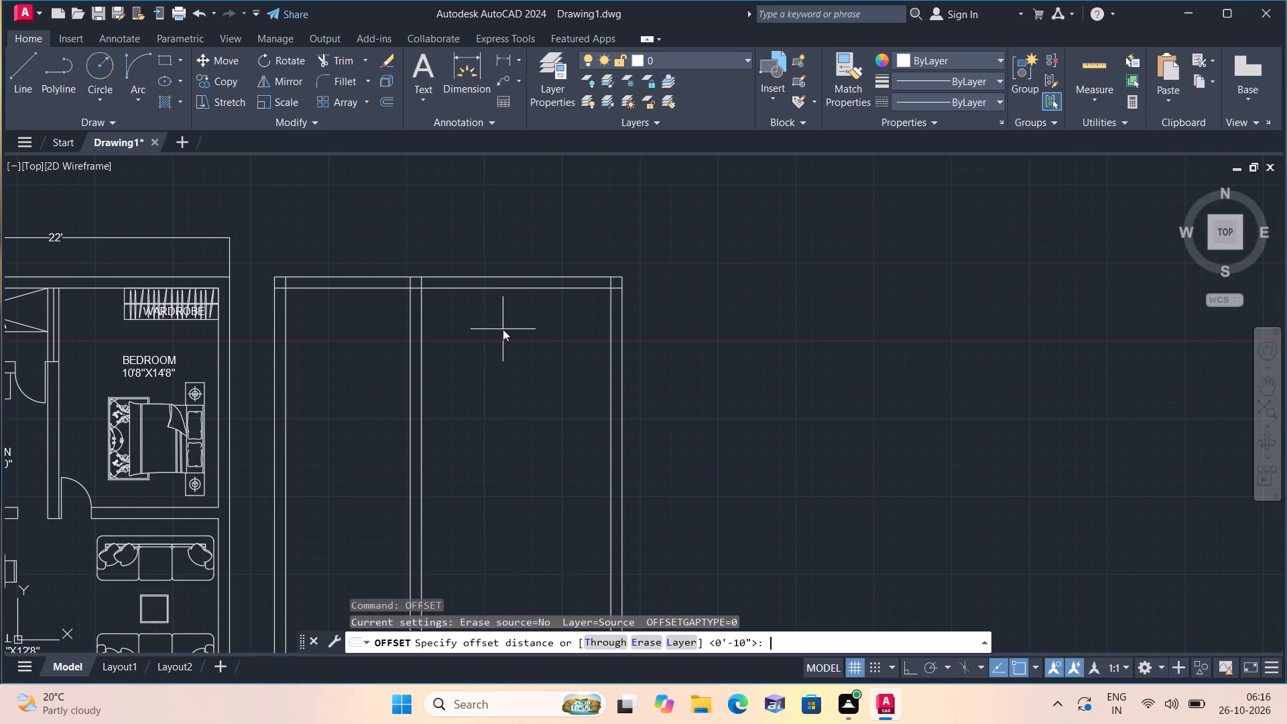
type("10'8\"")
key("space")
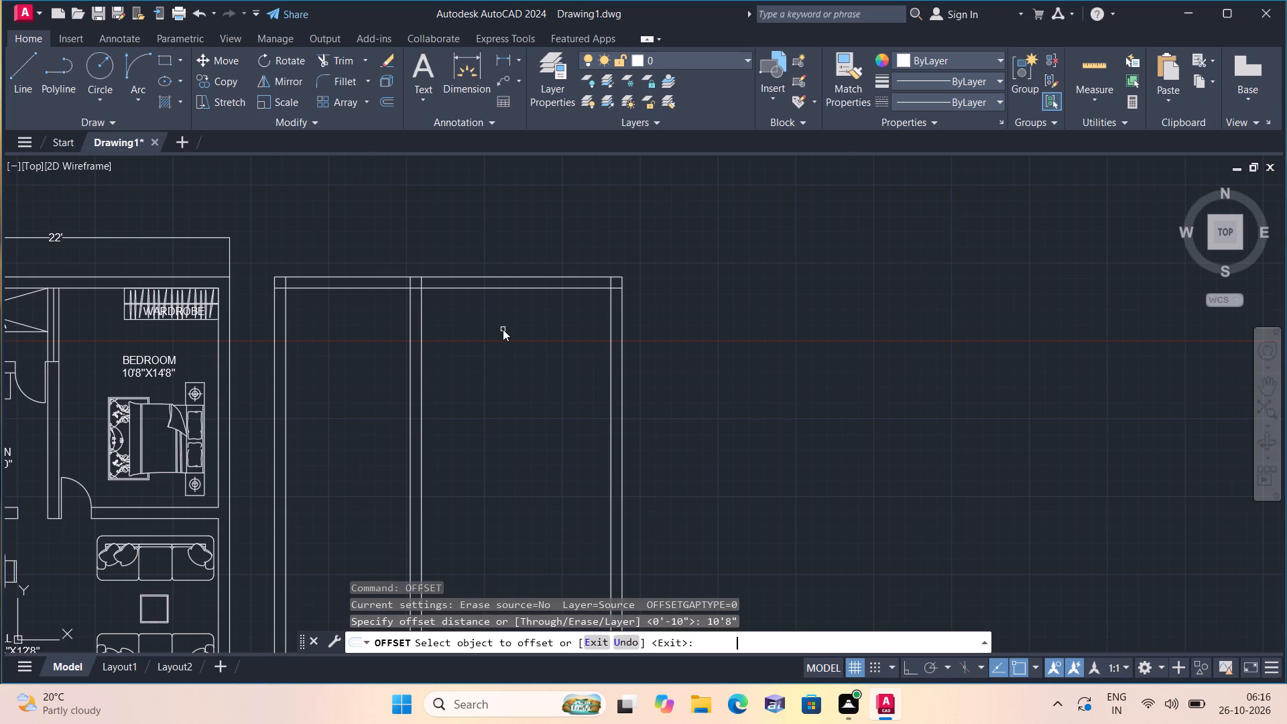
left_click(505, 288)
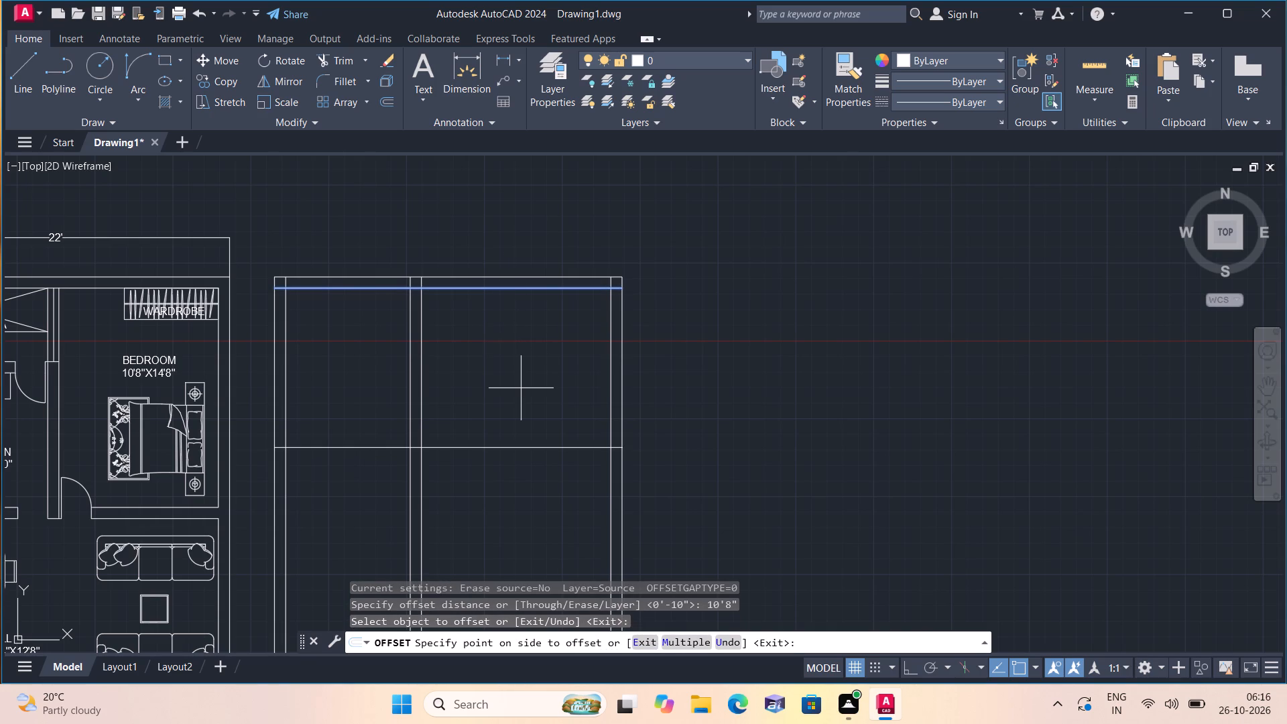
left_click(521, 388)
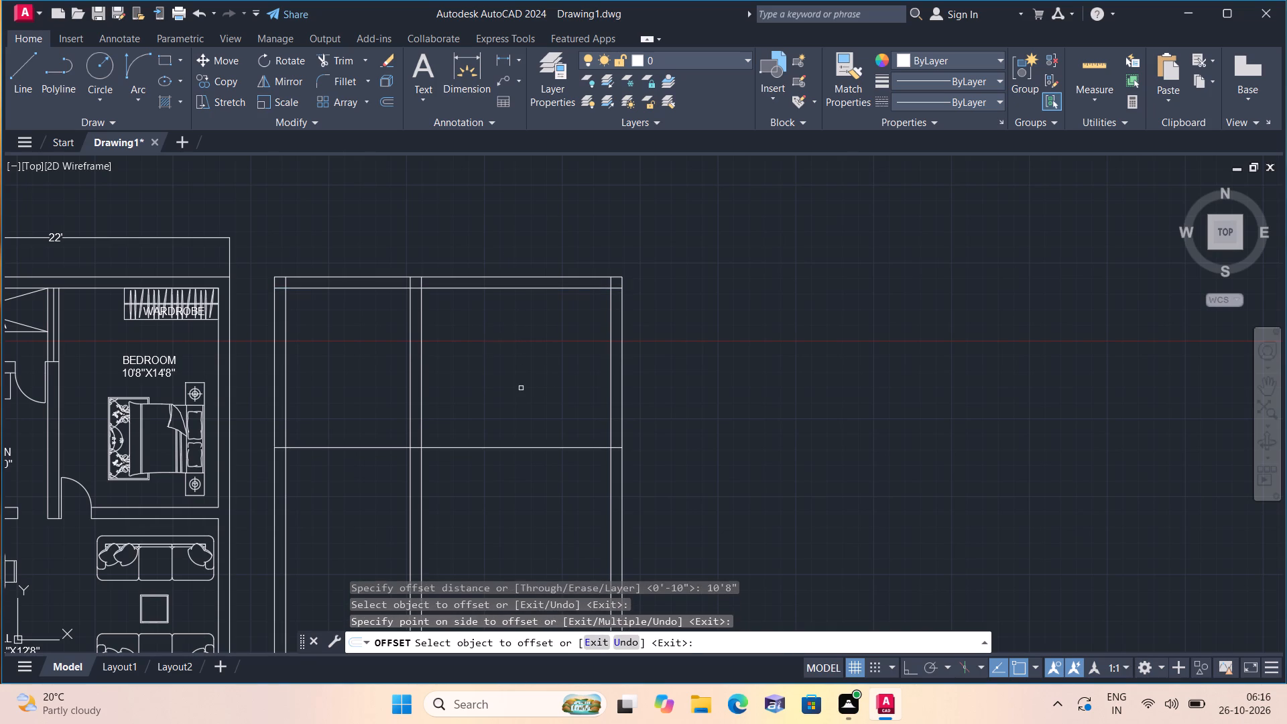
key("space")
Offset the new horizontal line 9" downward to give the cross wall its thickness.
key("space")
type("9\"")
key("space")
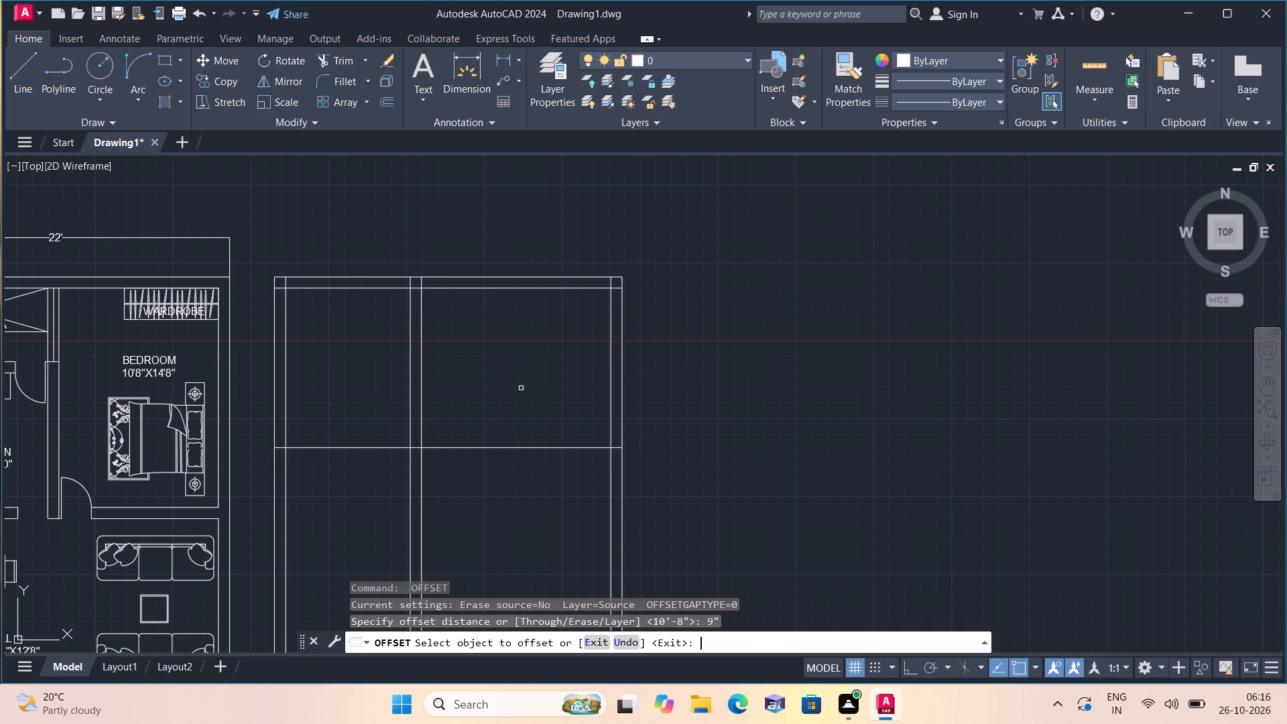
left_click(530, 448)
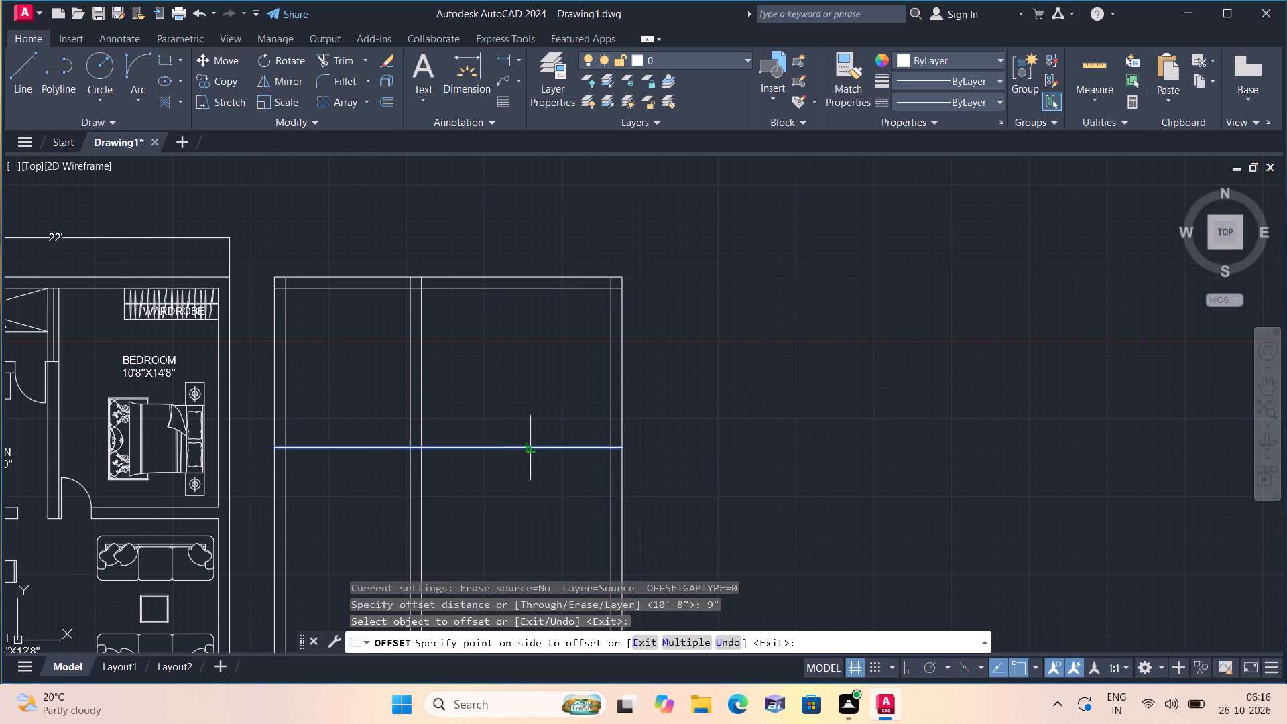
left_click(542, 504)
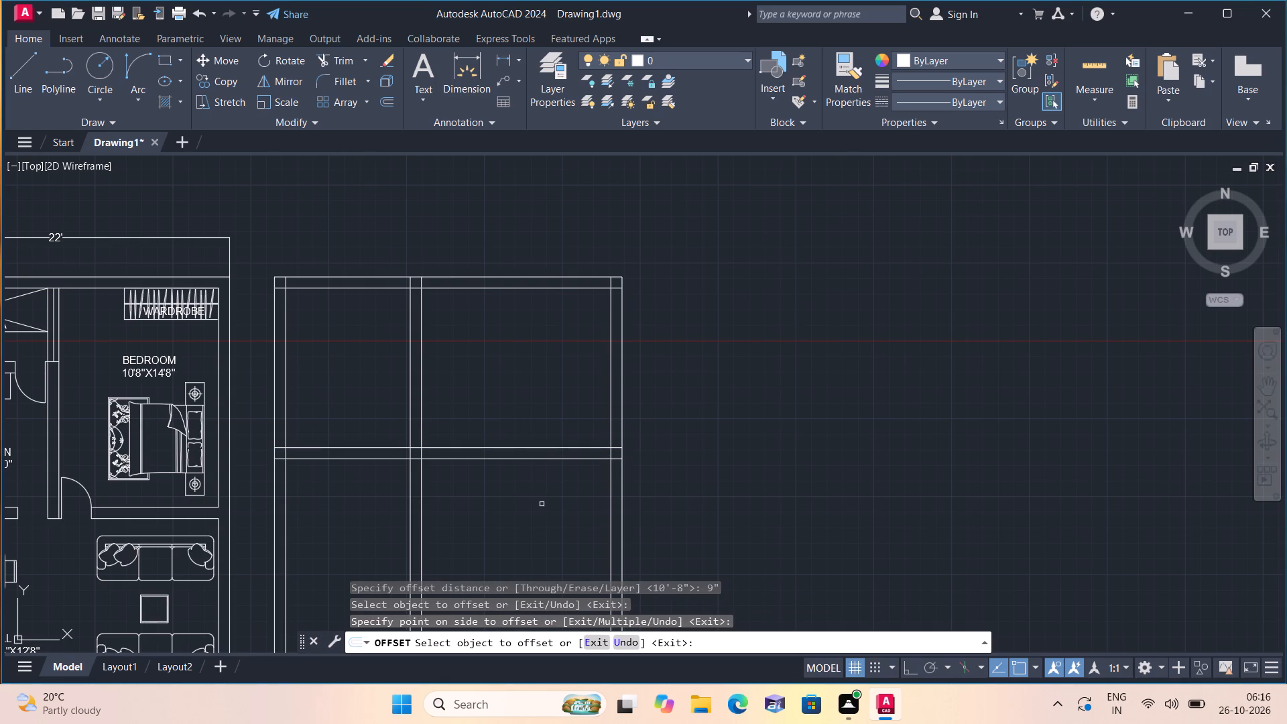
key("space")
Offset the lower line of the cross wall 4' downward to mark the depth of the next space.
key("space")
type("4'")
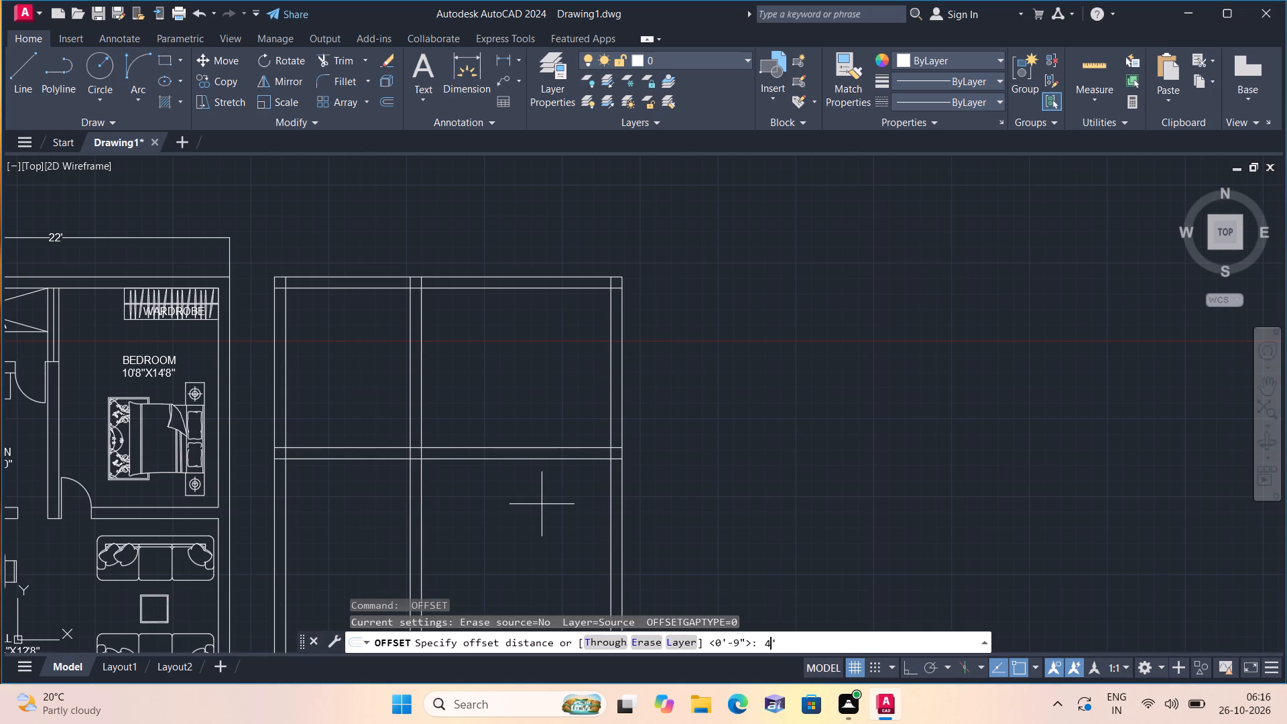
key("space")
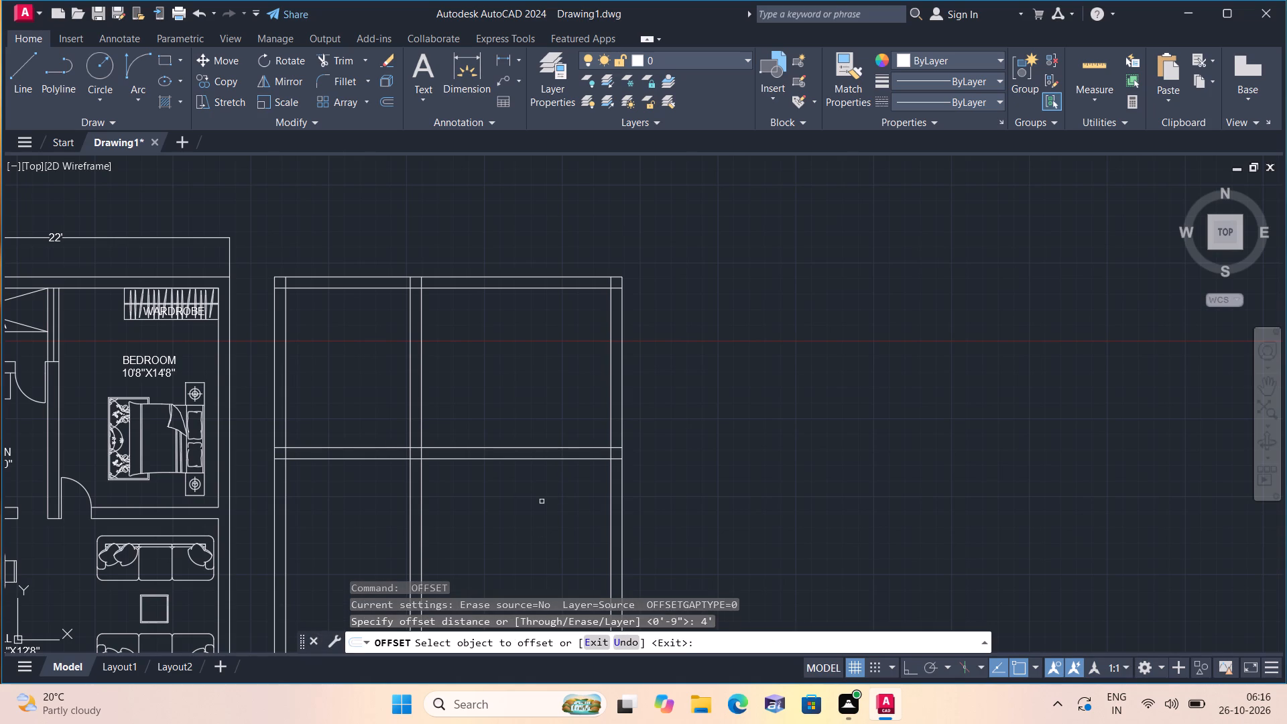
left_click(568, 457)
left_click(570, 500)
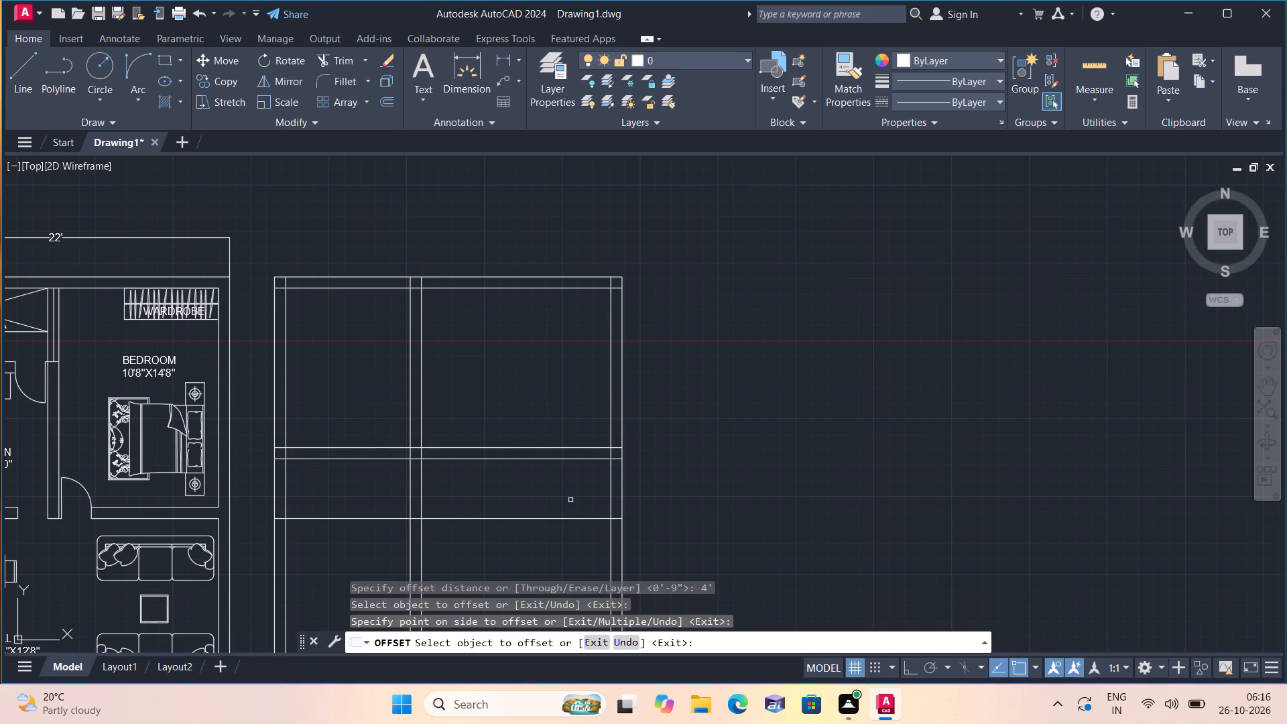
middle_click_drag(566, 495, 554, 299)
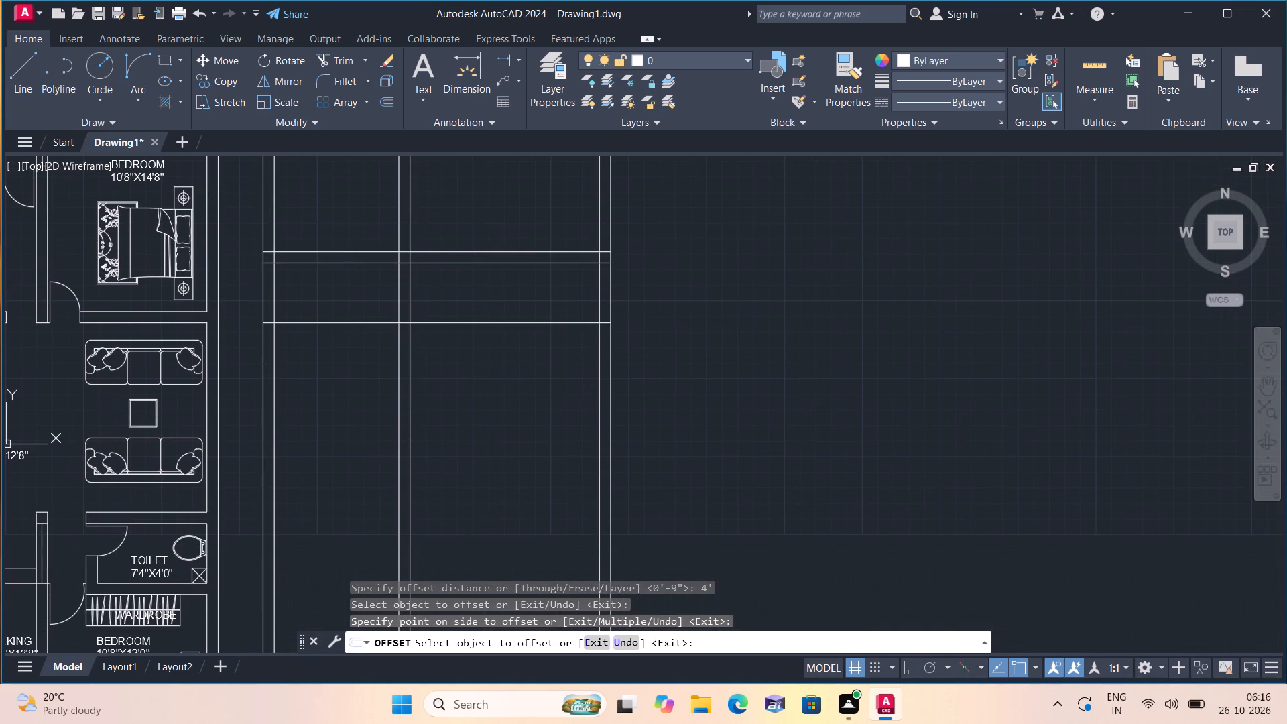
key("space")
Offset the line marking the 4' space 9" downward to give the lower cross wall its thickness.
key("space")
type("9\"")
key("space")
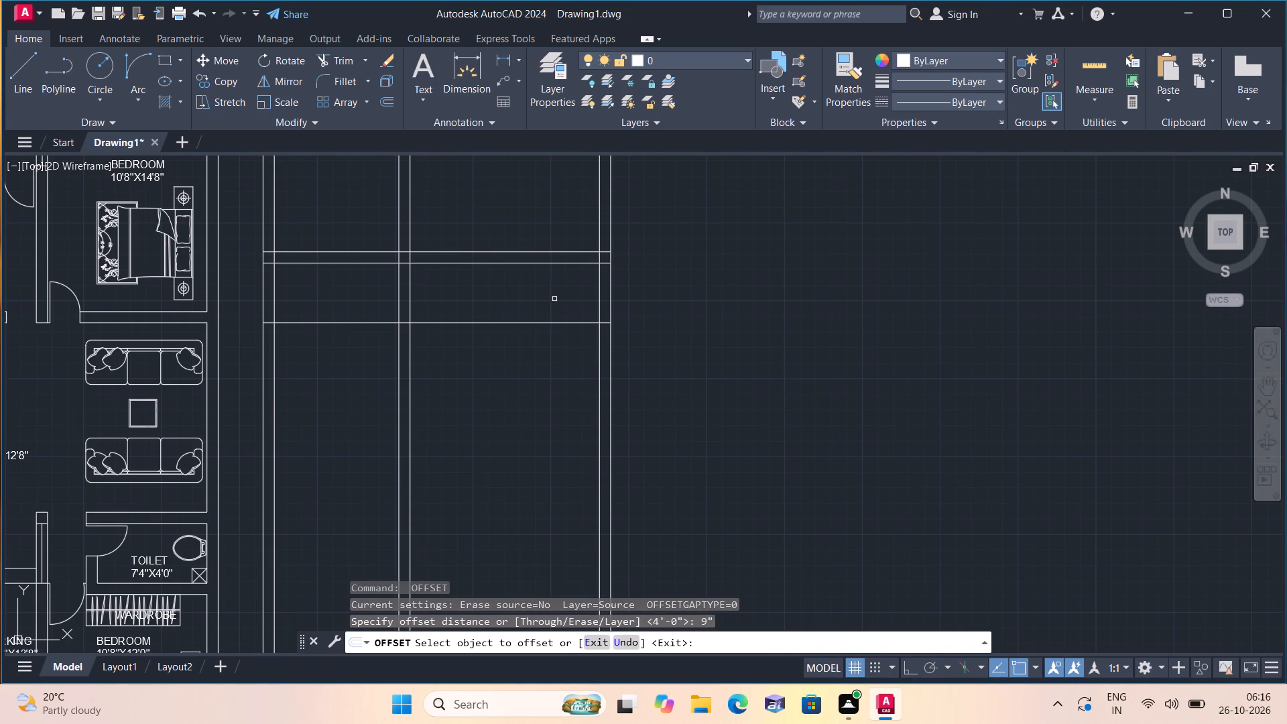
left_click(587, 320)
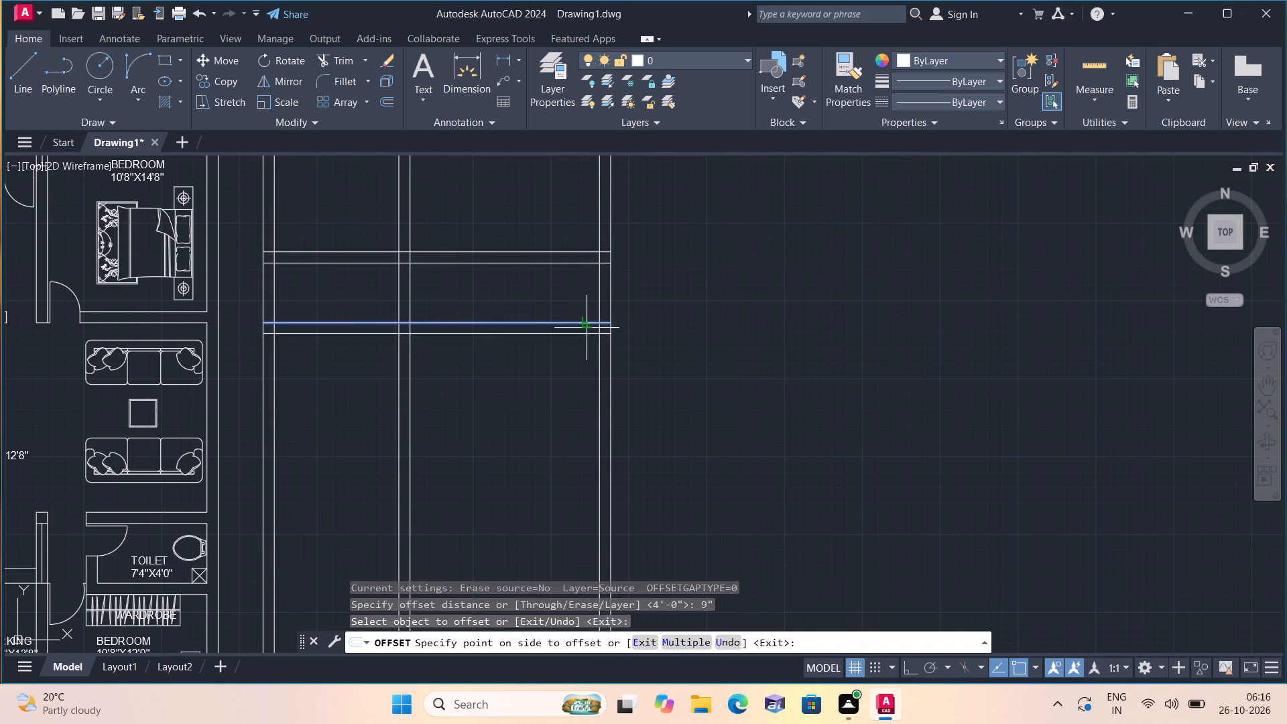
left_click(559, 410)
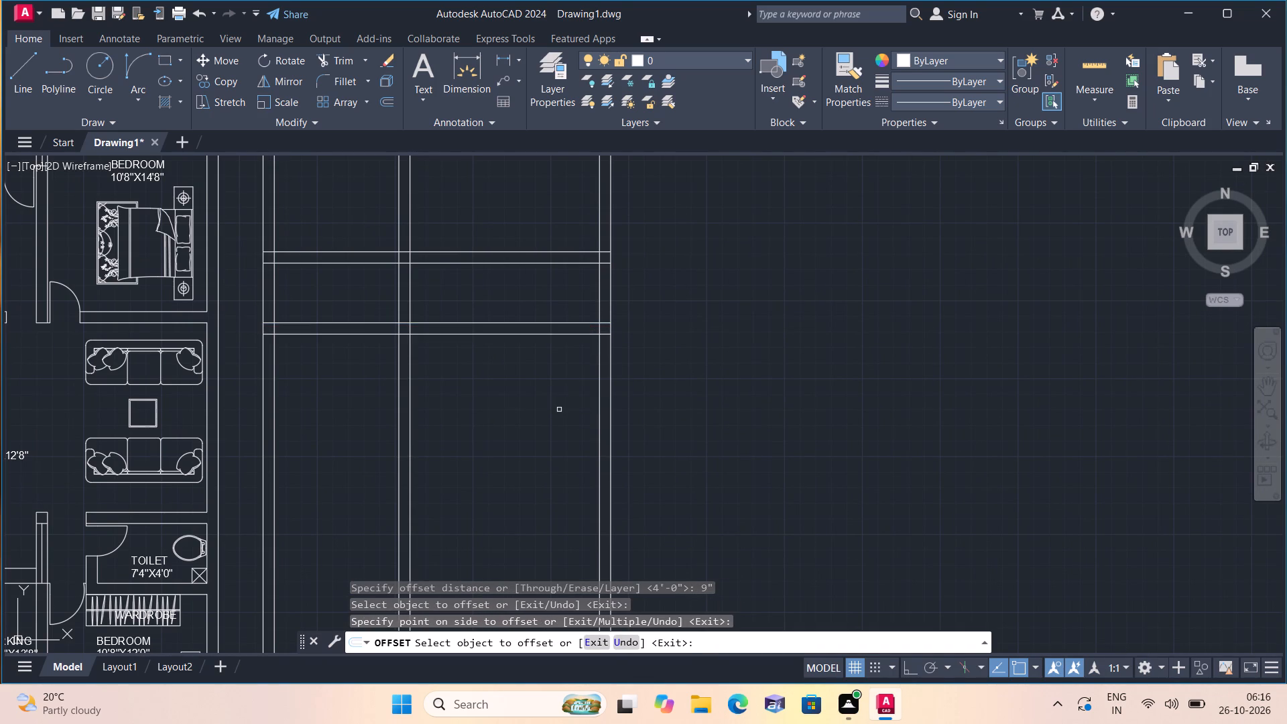
key("space")
Trim the upper cross wall's two lines from the outer left wall through the vertical partition, keeping only the part in the right-hand room.
type("trim")
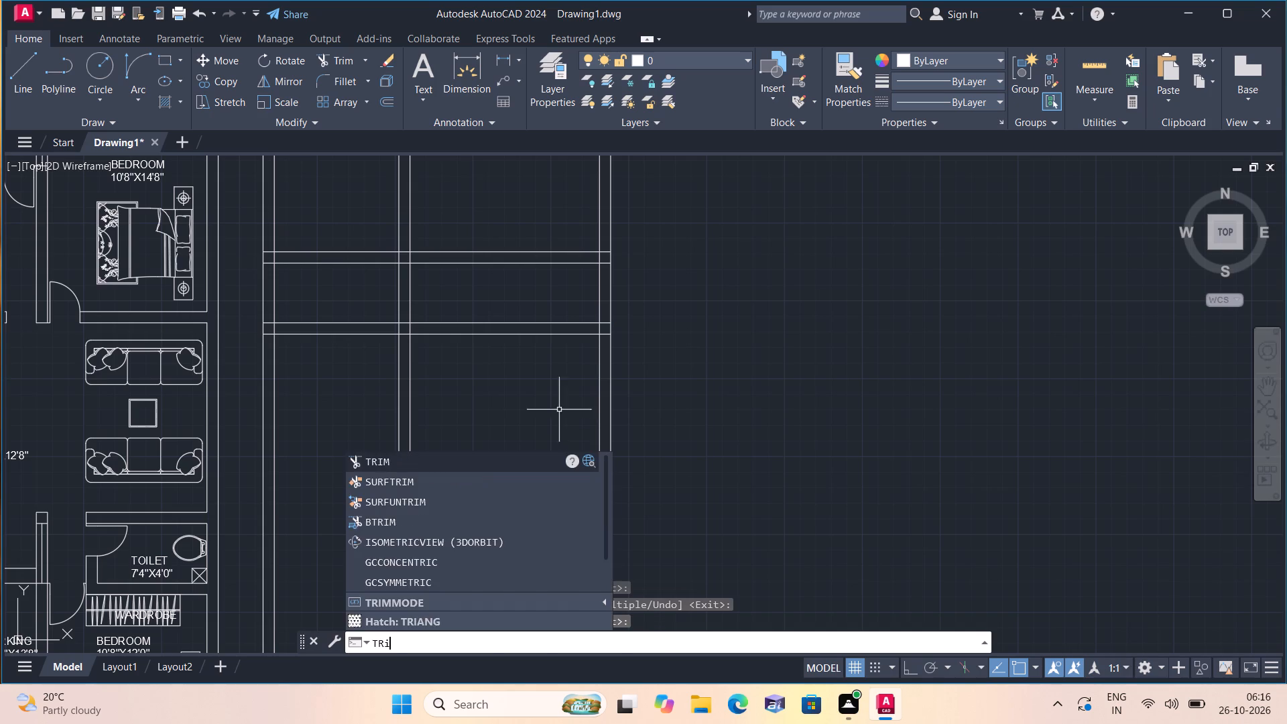
key("space")
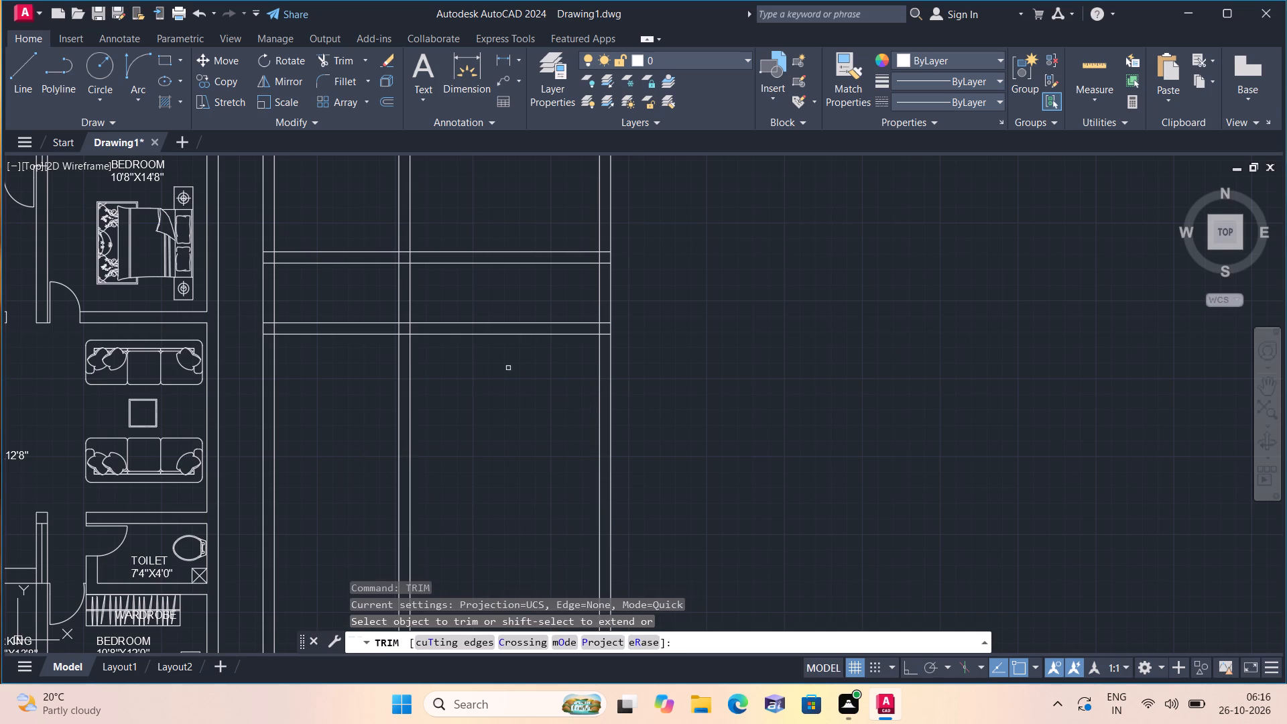
left_click_drag(322, 235, 335, 278)
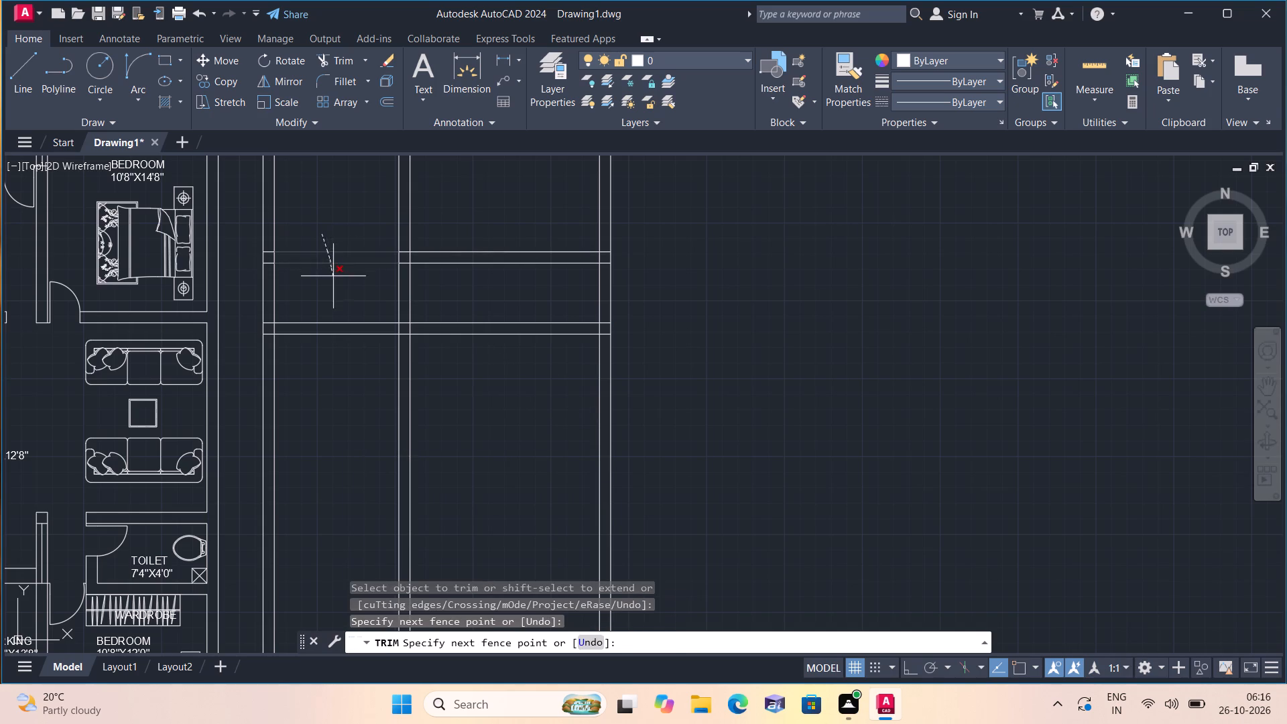
scroll(284, 259, "up", 3)
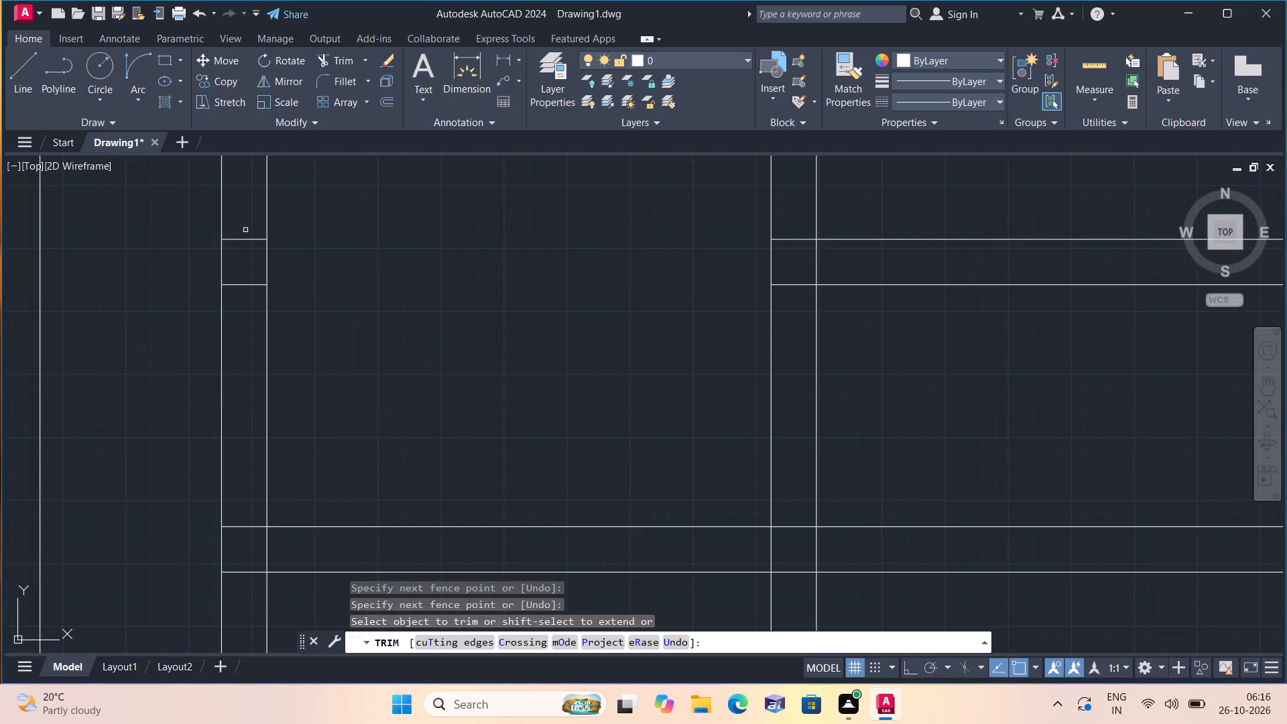
left_click_drag(245, 228, 240, 300)
scroll(309, 286, "down", 1)
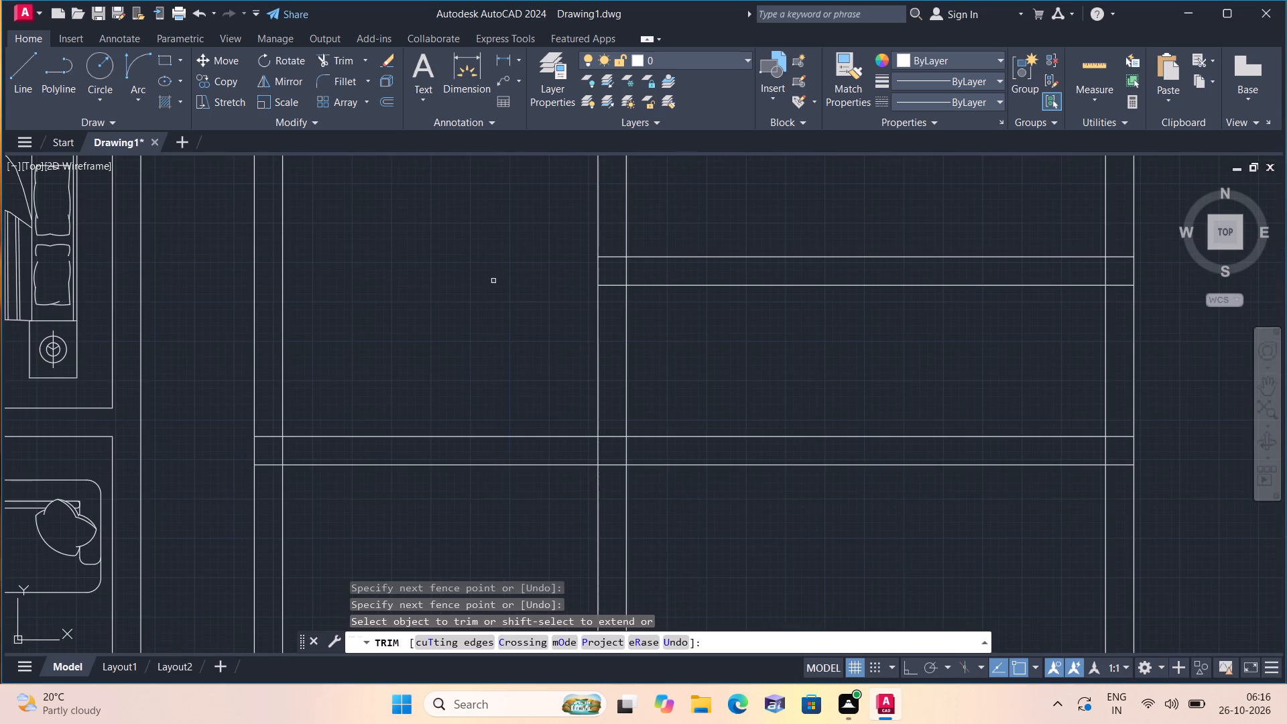
left_click_drag(607, 252, 611, 294)
Trim the overlapping lines at the outline's top-left corner and where the vertical partition crosses the top wall.
scroll(610, 292, "down", 1)
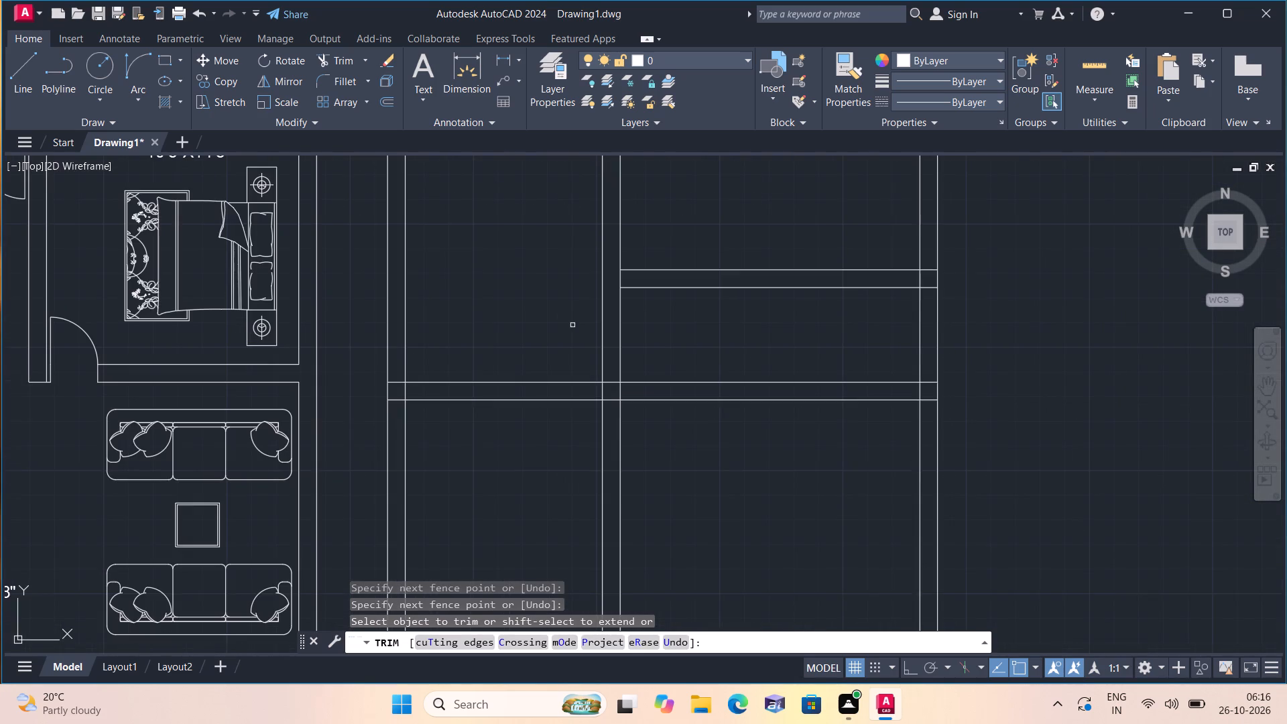
scroll(536, 286, "down", 1)
middle_click_drag(536, 286, 499, 485)
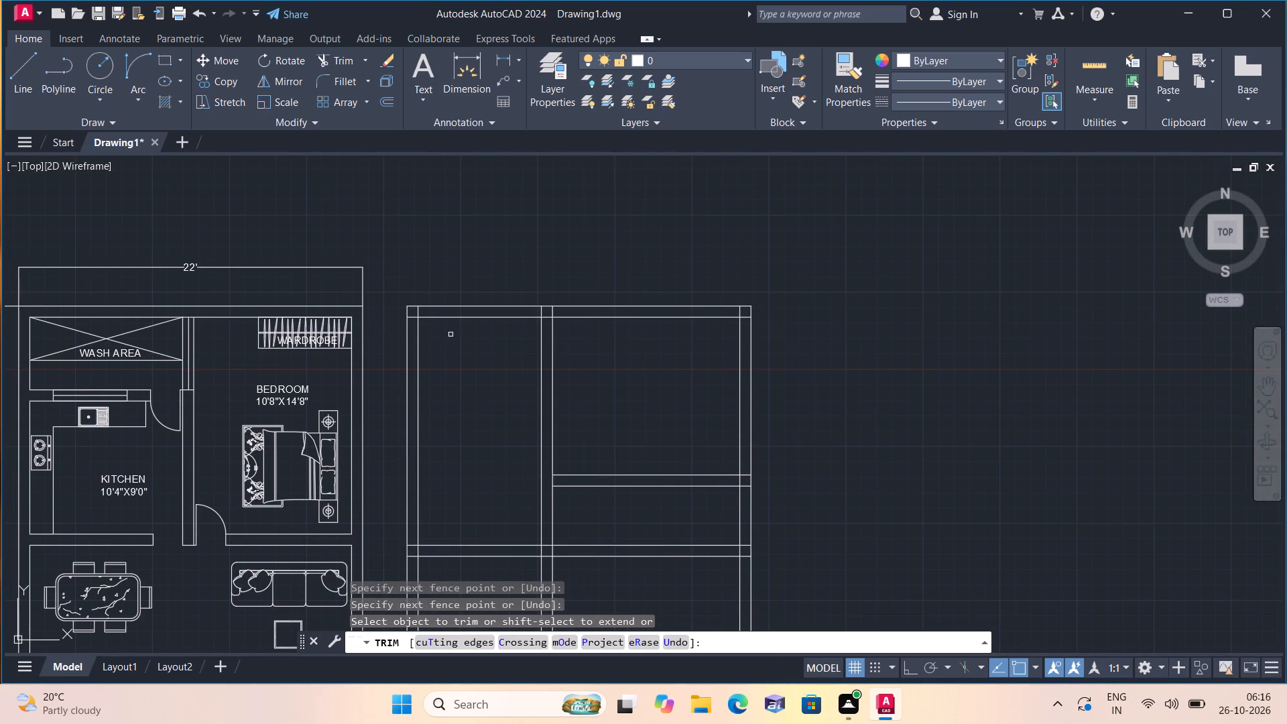
scroll(422, 311, "up", 4)
left_click_drag(381, 353, 380, 347)
left_click(418, 304)
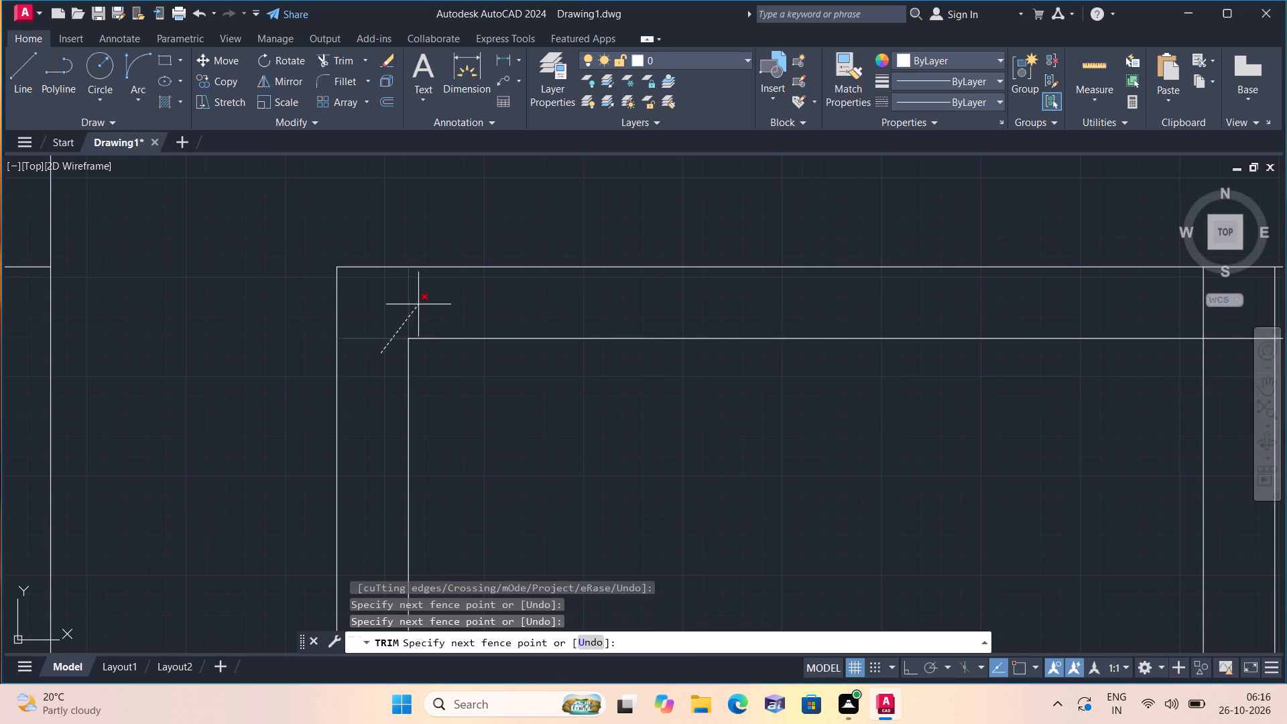
scroll(418, 304, "down", 2)
scroll(685, 305, "up", 1)
left_click(685, 304)
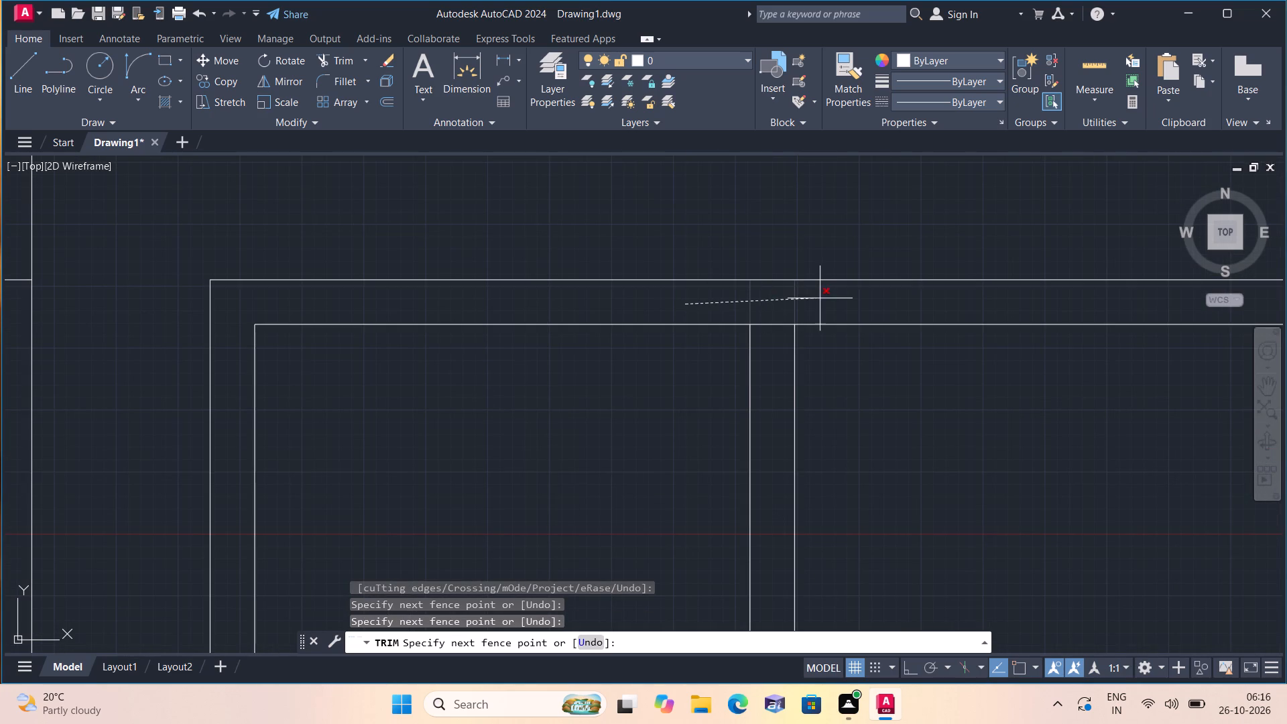
left_click(820, 298)
Trim the overlapping inner wall lines at the outline's top-right corner.
scroll(820, 298, "down", 2)
middle_click_drag(902, 370, 598, 396)
scroll(898, 369, "down", 1)
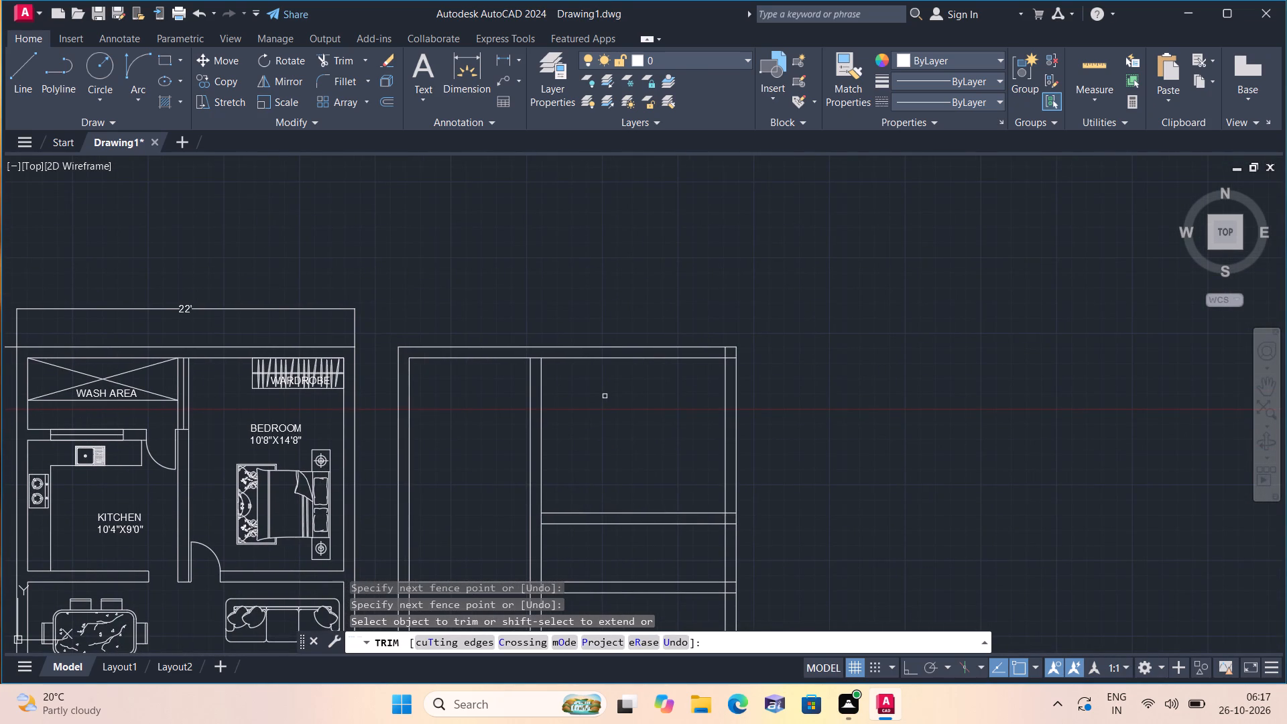
scroll(686, 363, "up", 3)
scroll(849, 350, "up", 2)
left_click(849, 350)
left_click(786, 271)
Trim the junction of the lower cross wall and left outer wall, removing the cross-wall ends and the inner wall line between them.
scroll(786, 271, "down", 3)
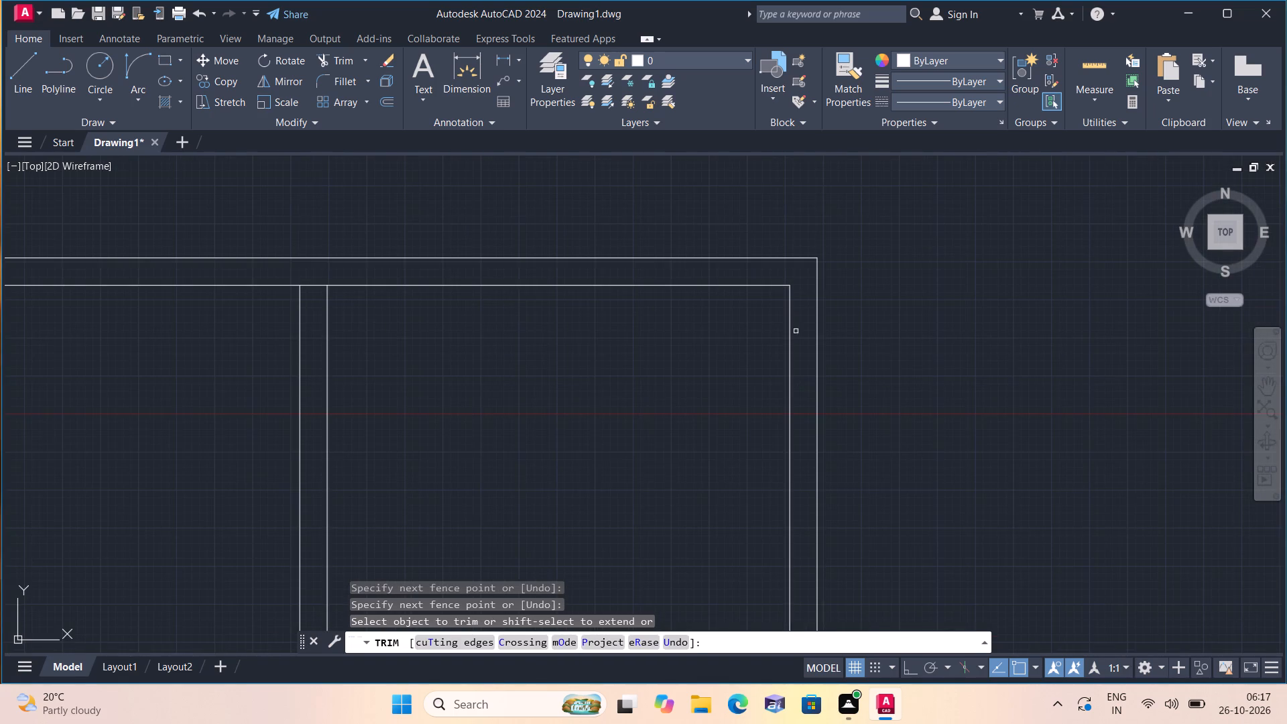
scroll(711, 432, "down", 1)
middle_click_drag(708, 430, 681, 308)
scroll(690, 369, "down", 1)
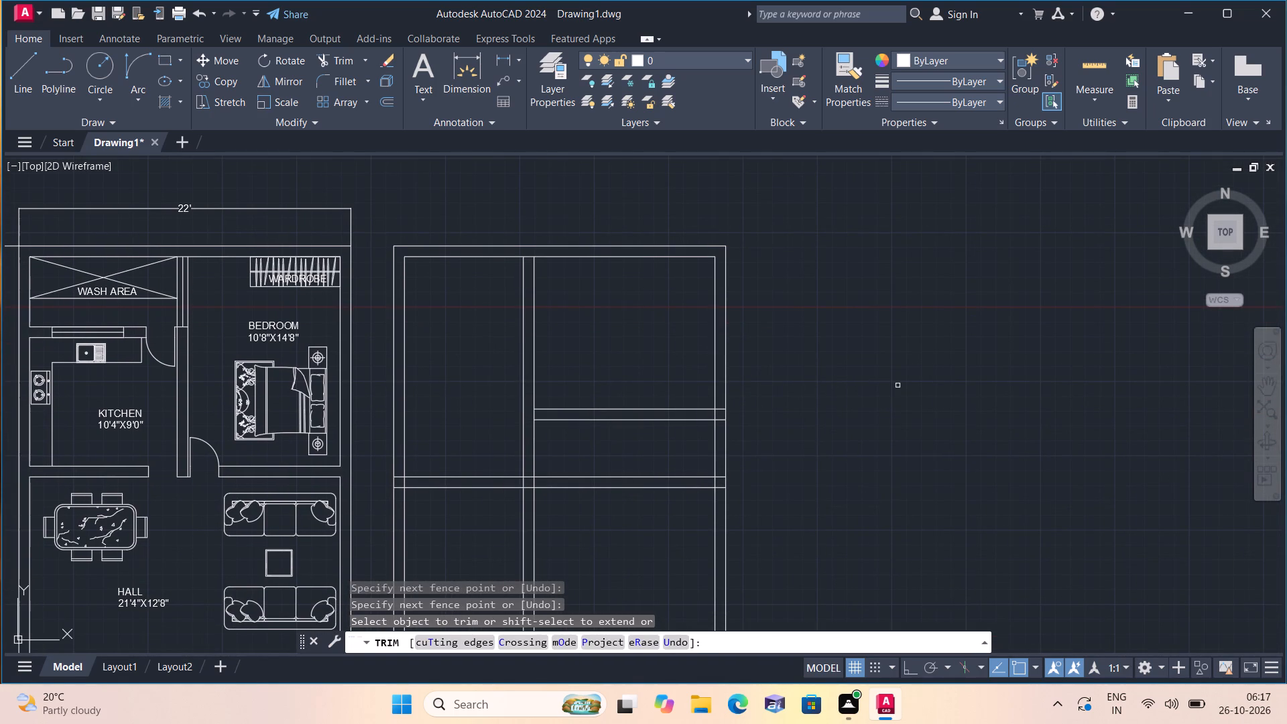
middle_click_drag(896, 382, 861, 271)
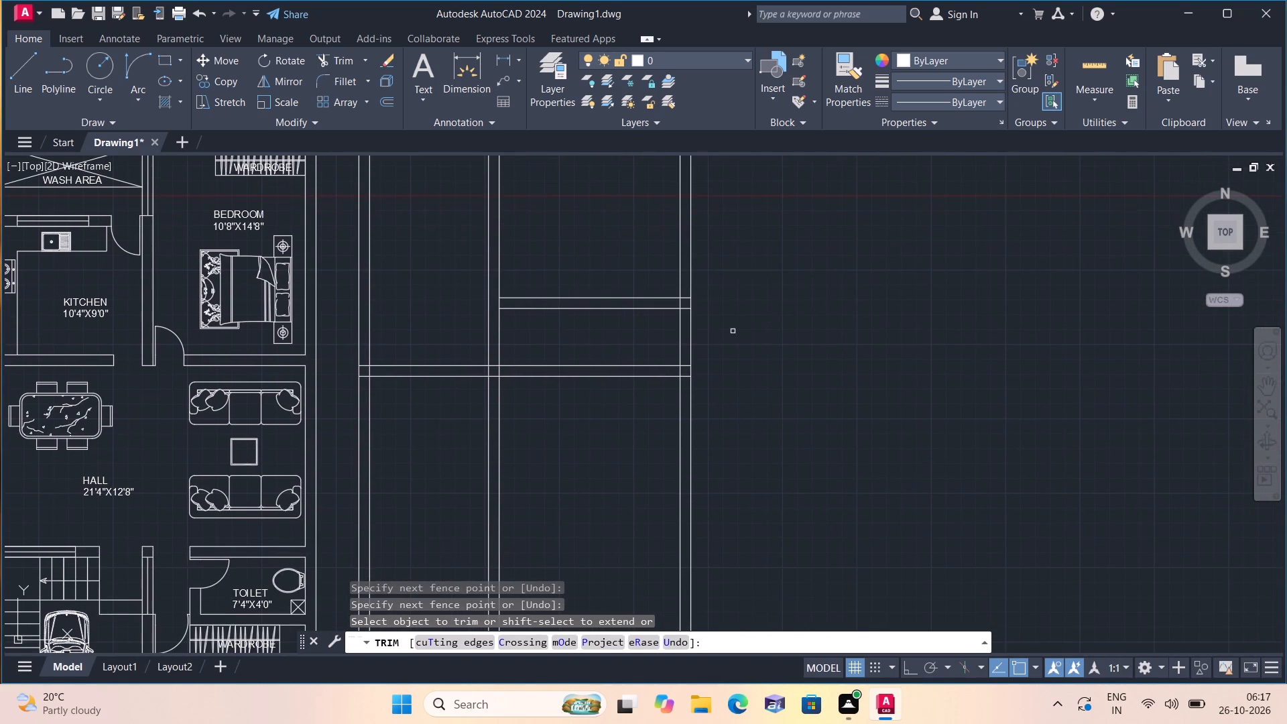
scroll(379, 396, "up", 2)
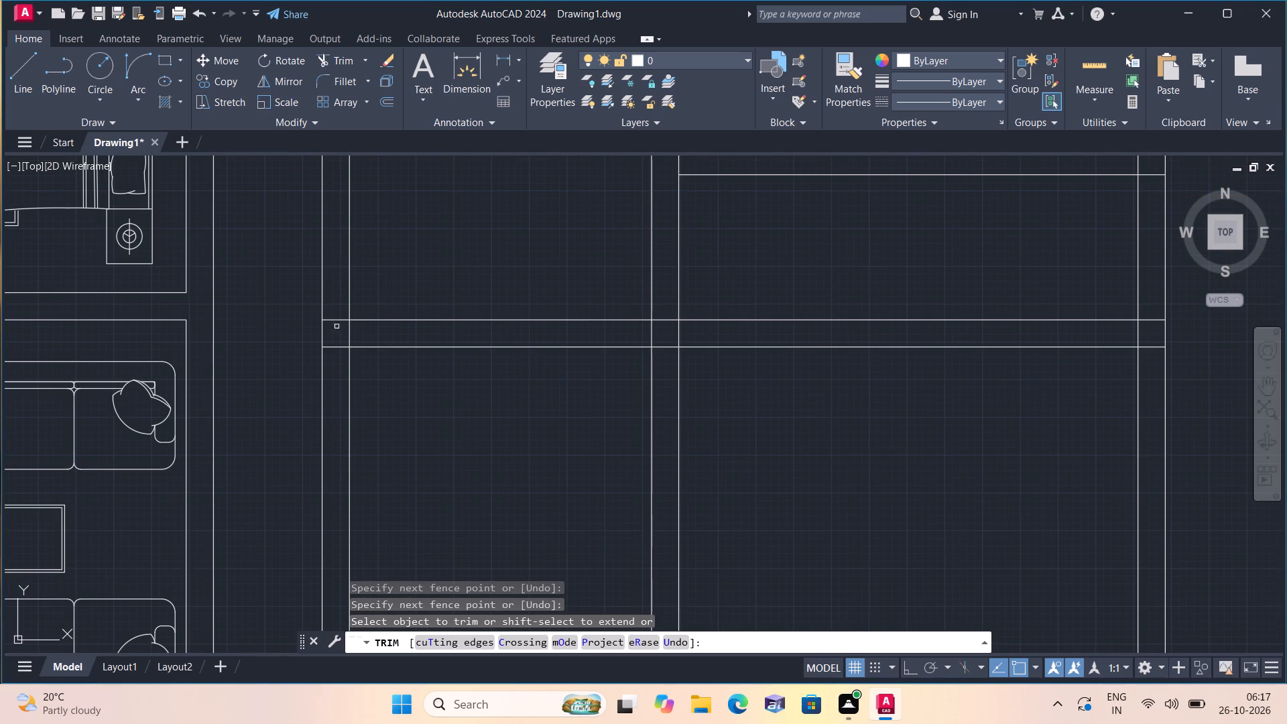
left_click_drag(333, 315, 330, 357)
left_click(351, 338)
Trim away the vertical partition below the lower cross wall and the cross wall's upper line inside the partition.
scroll(358, 334, "down", 2)
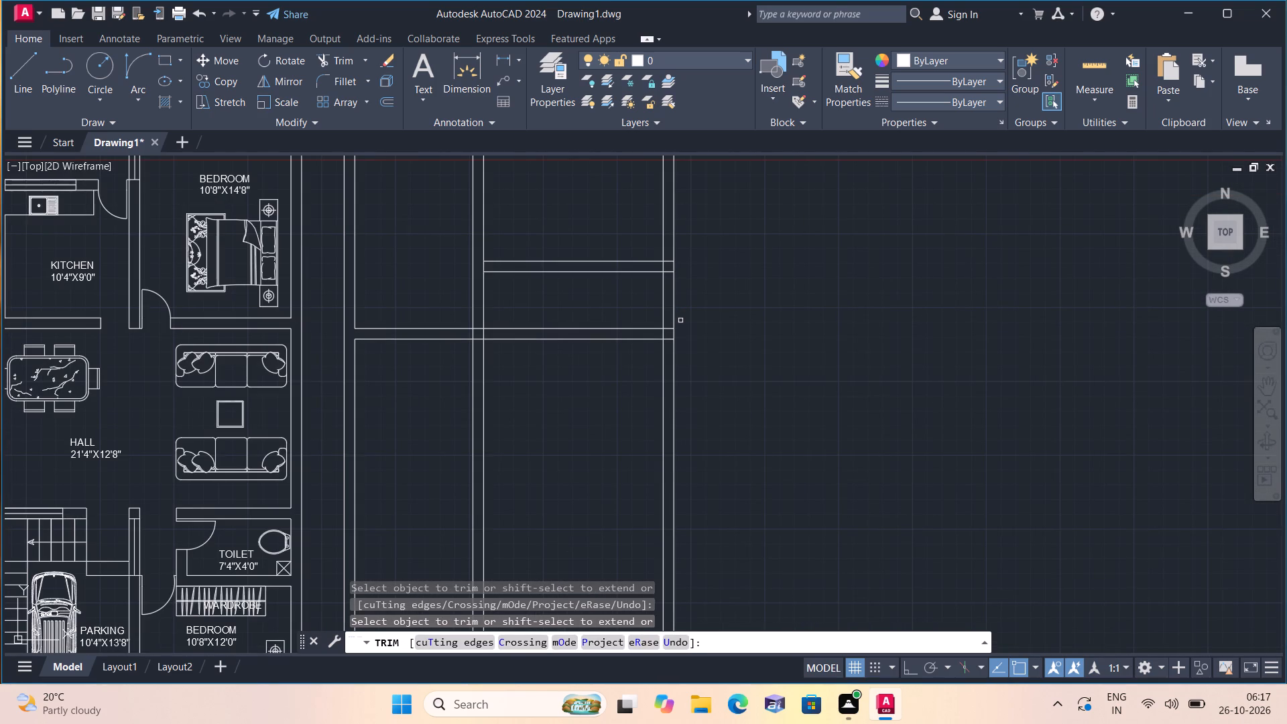
left_click_drag(577, 391, 487, 414)
left_click_drag(475, 421, 446, 440)
left_click_drag(455, 434, 514, 397)
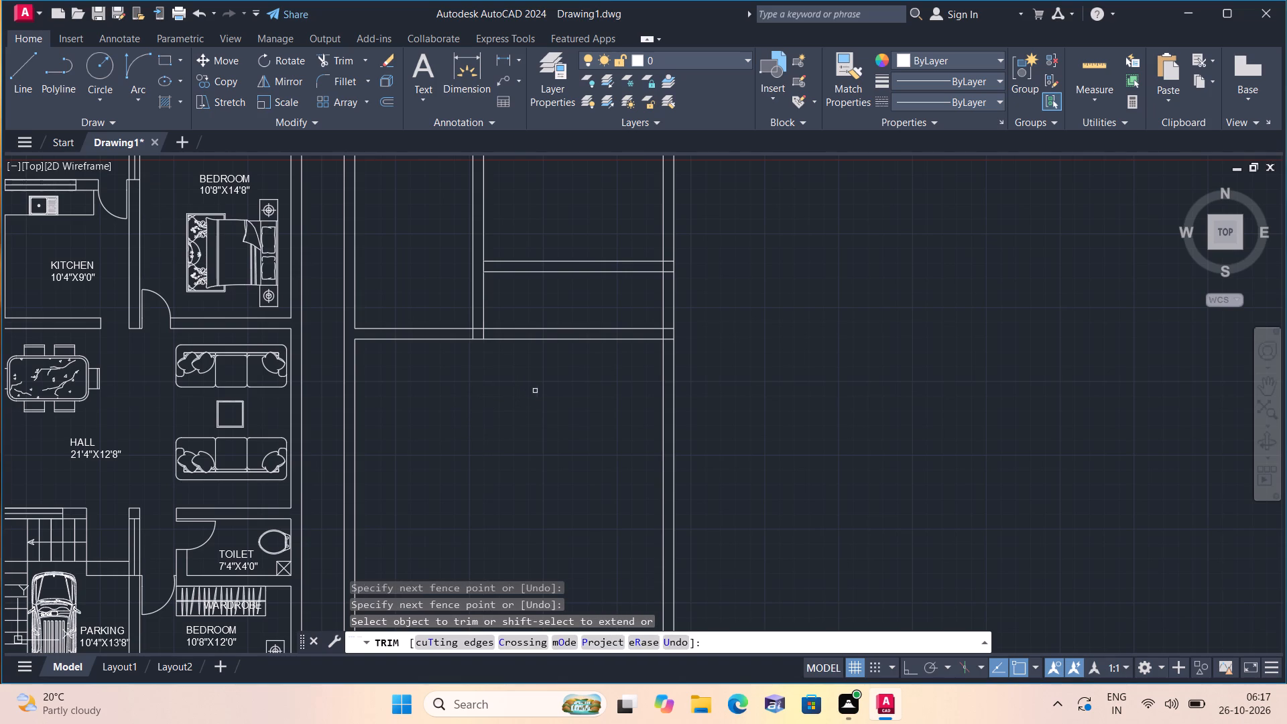
scroll(473, 336, "up", 2)
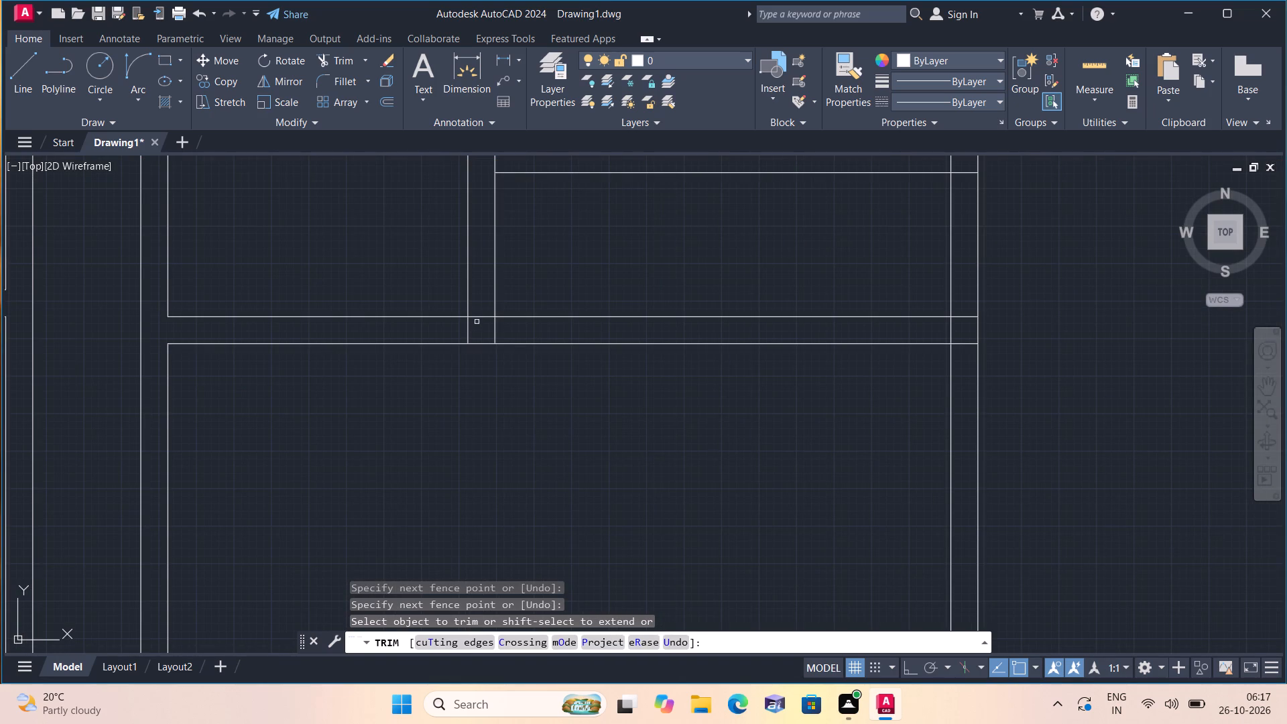
left_click(477, 315)
Trim the ends of both cross walls that run into the thickness of the right outer wall.
scroll(505, 311, "down", 2)
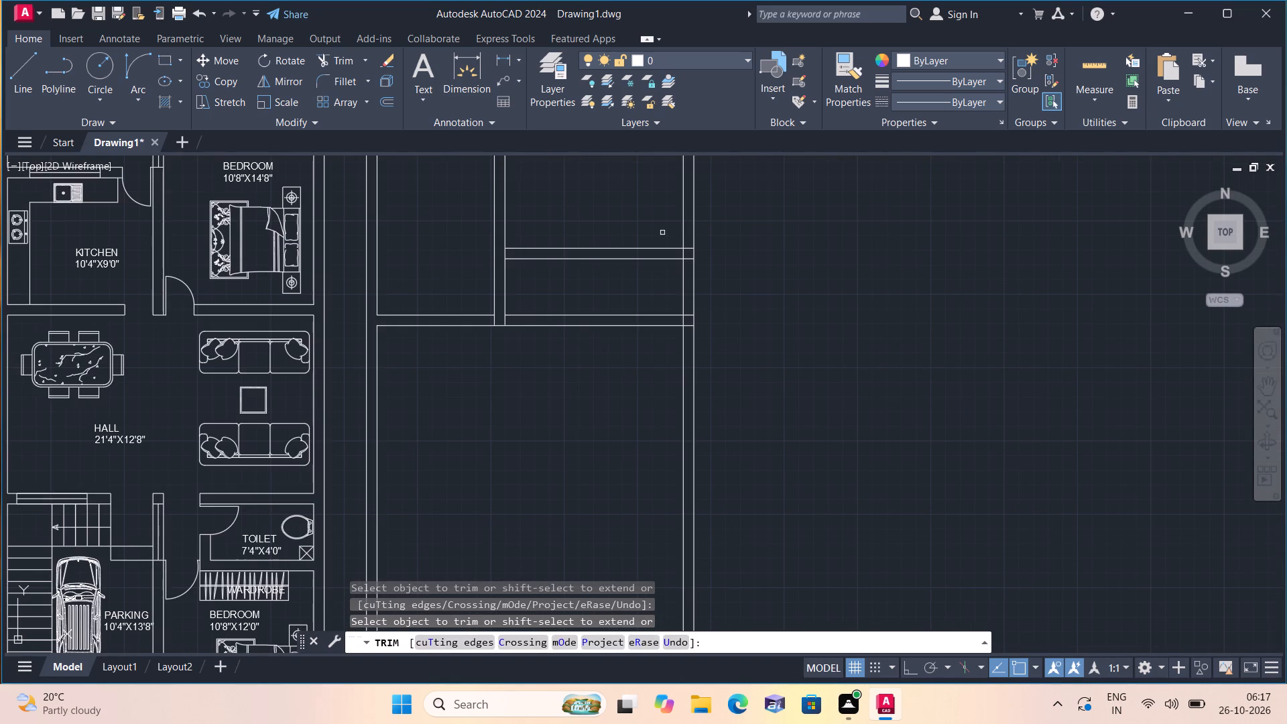
scroll(662, 233, "up", 2)
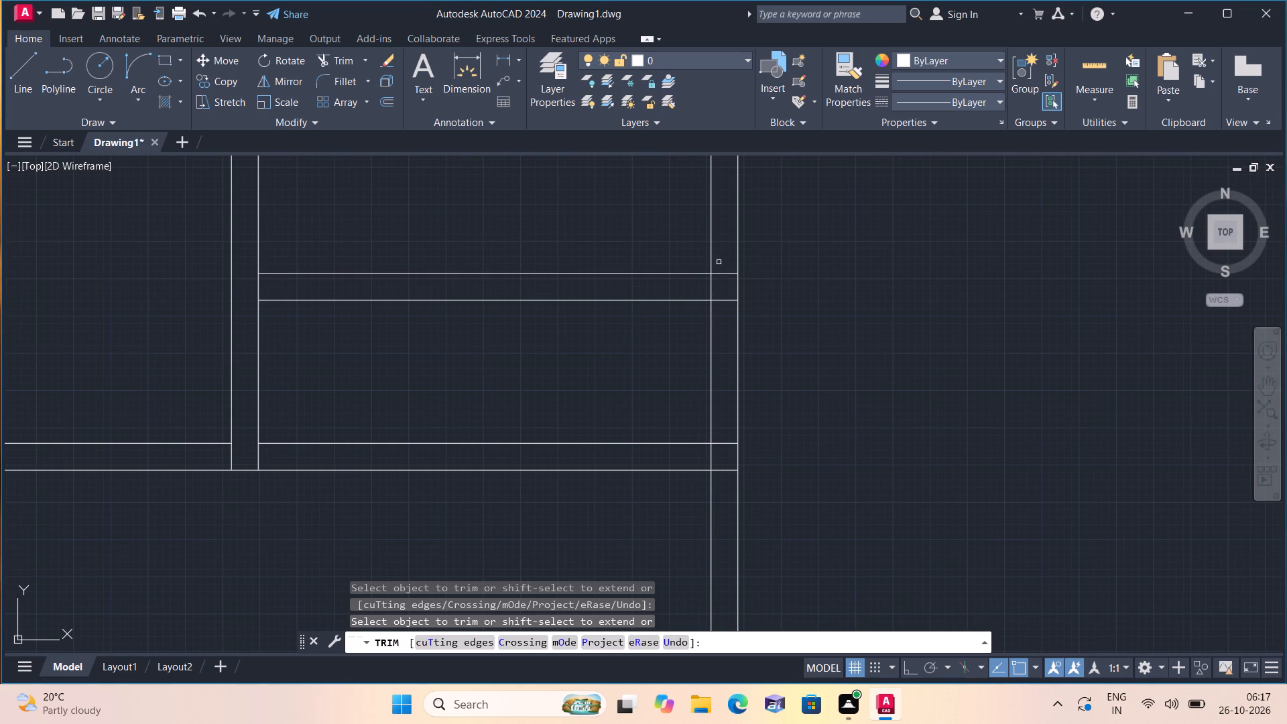
left_click_drag(722, 262, 728, 312)
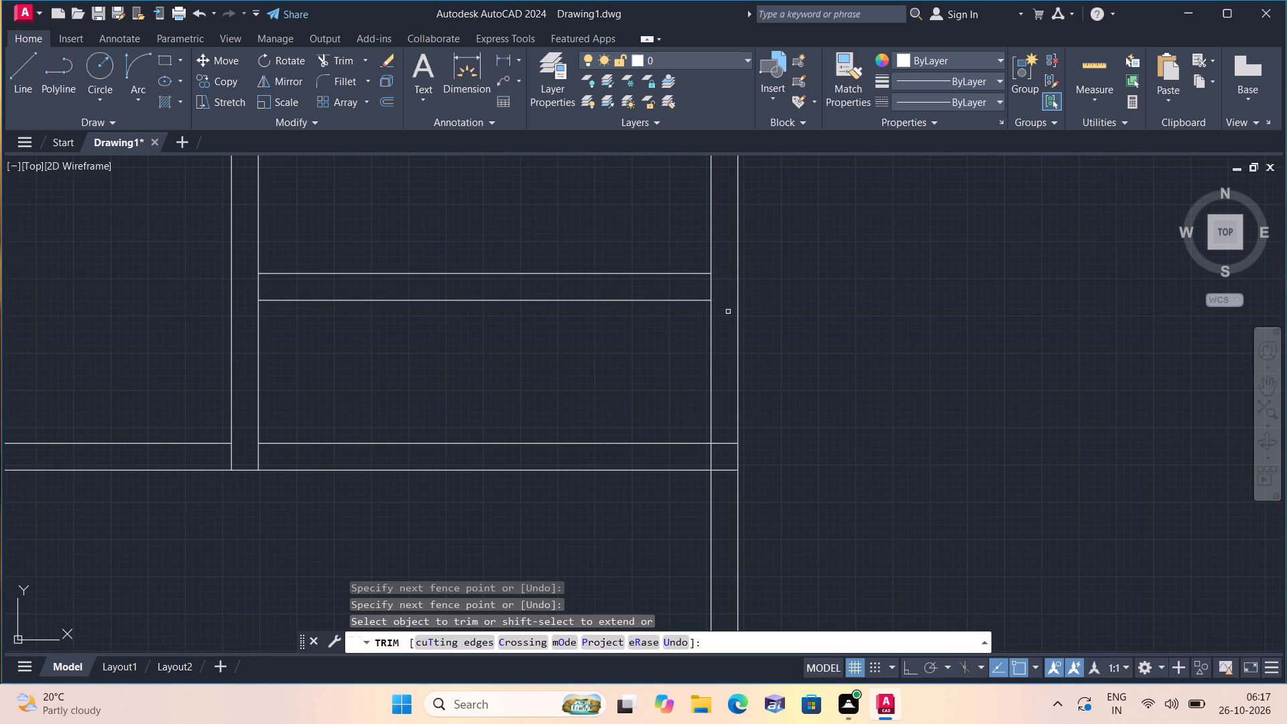
scroll(726, 306, "down", 1)
scroll(720, 431, "up", 1)
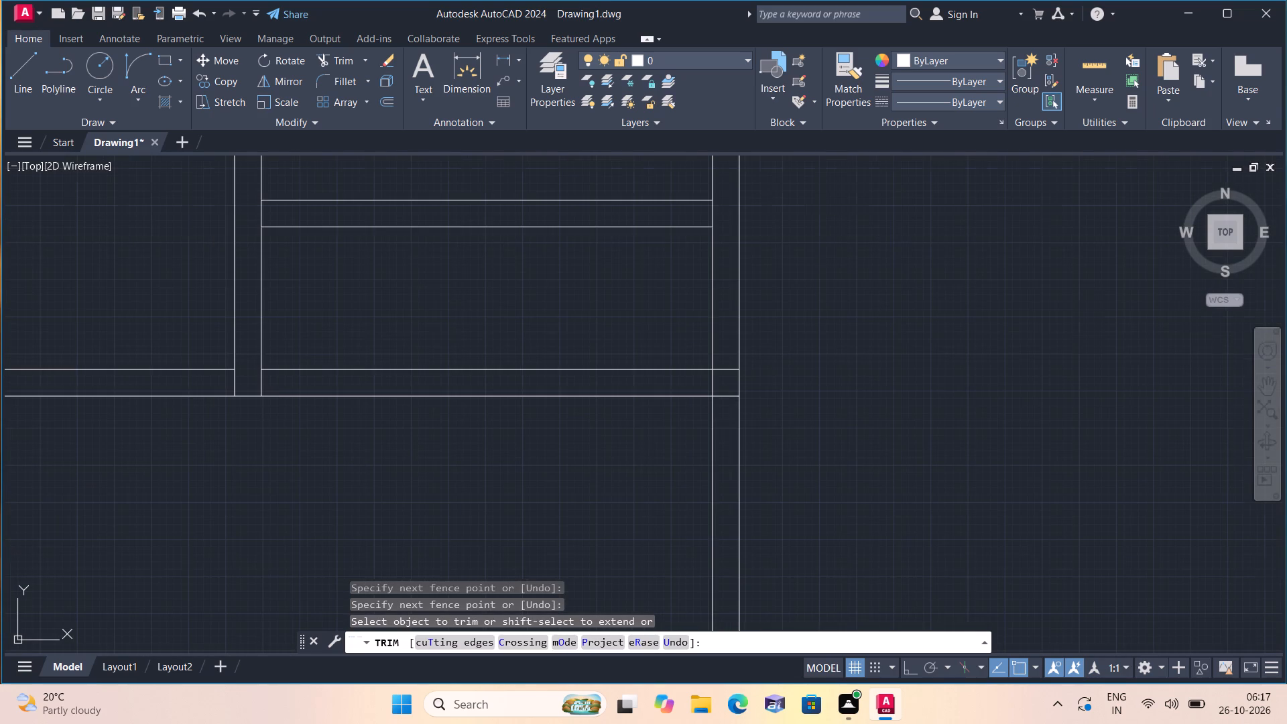
left_click_drag(724, 415, 721, 348)
scroll(721, 348, "down", 3)
middle_click_drag(815, 322, 744, 448)
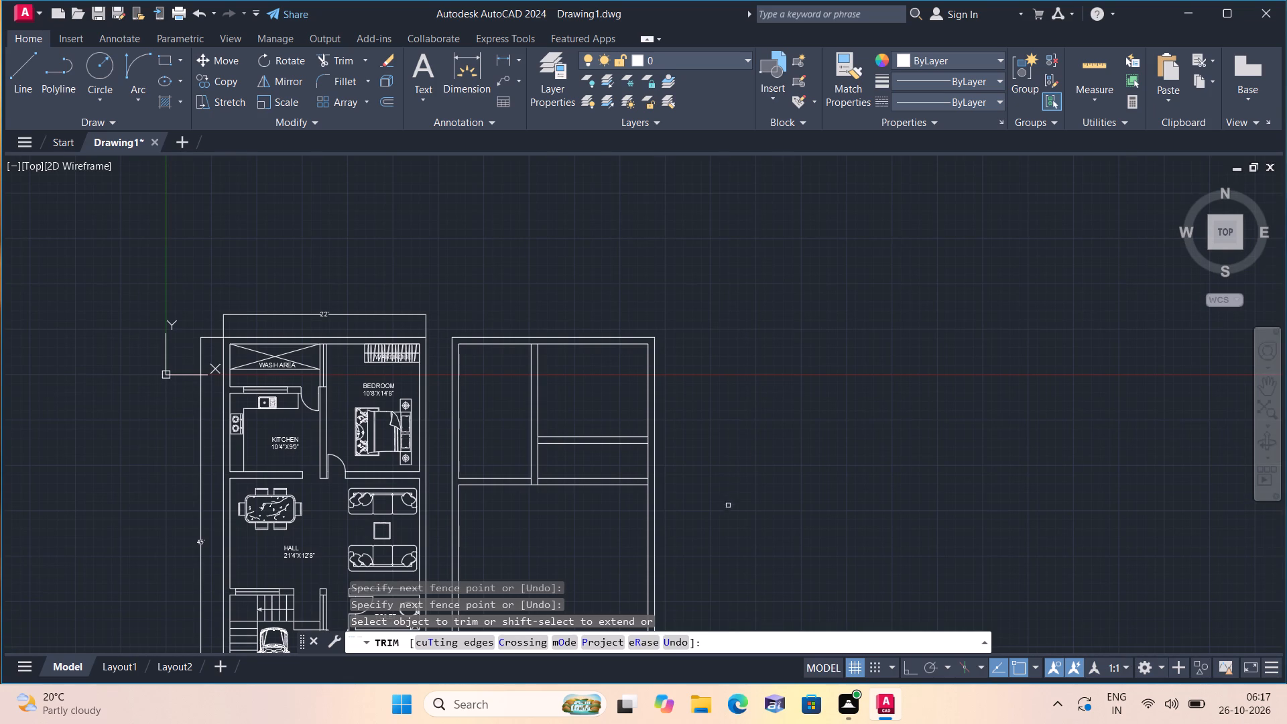
key("Escape")
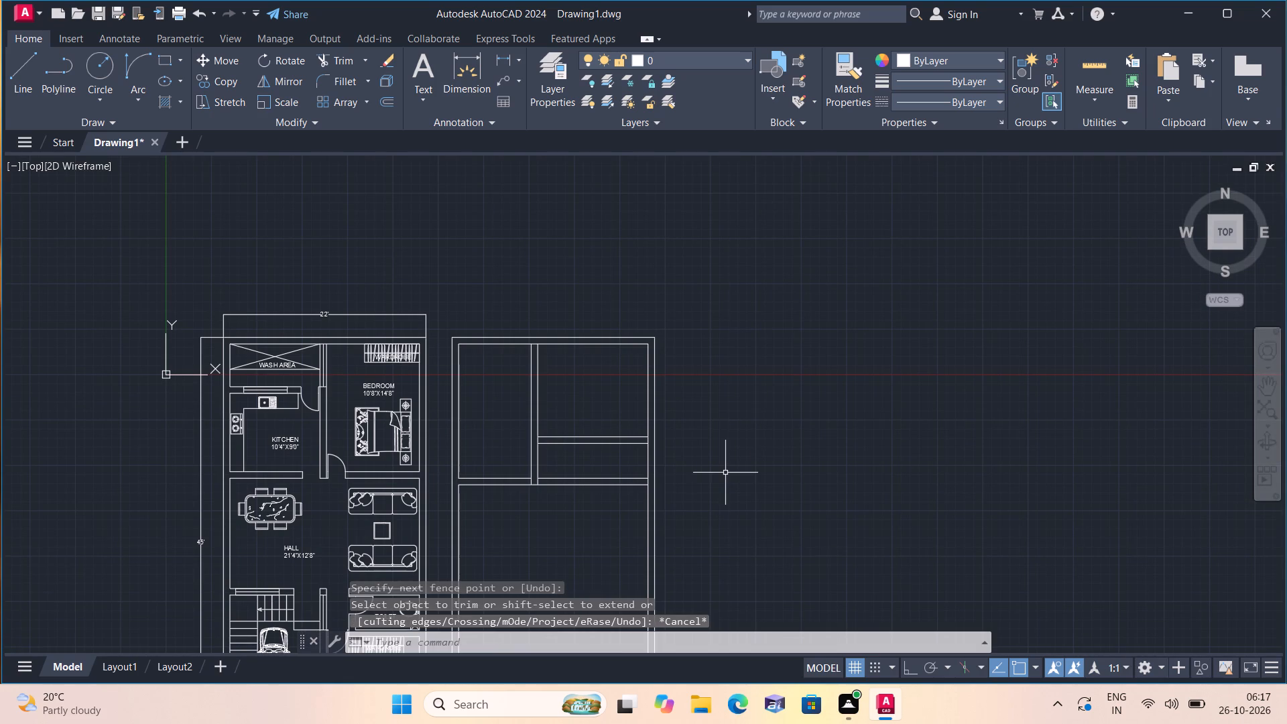
Offset the upper line of the lower cross wall 10' upward within the left room.
type("off")
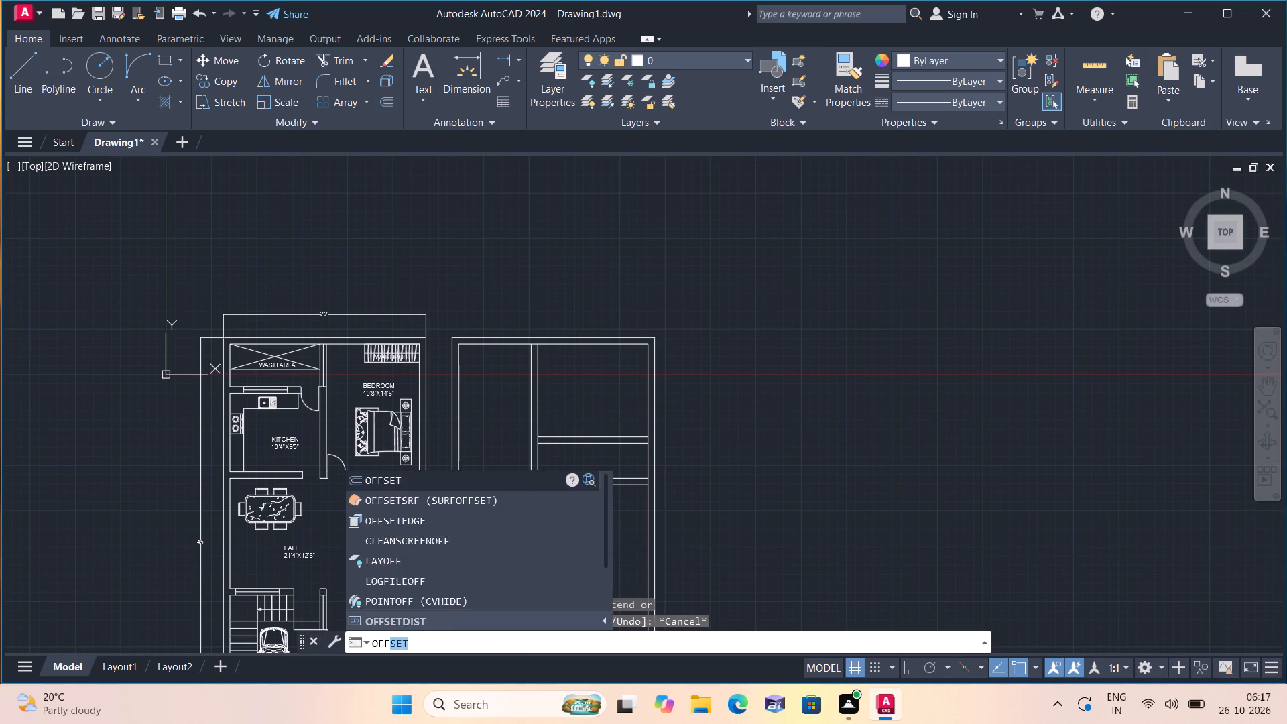
key("space")
type("10'")
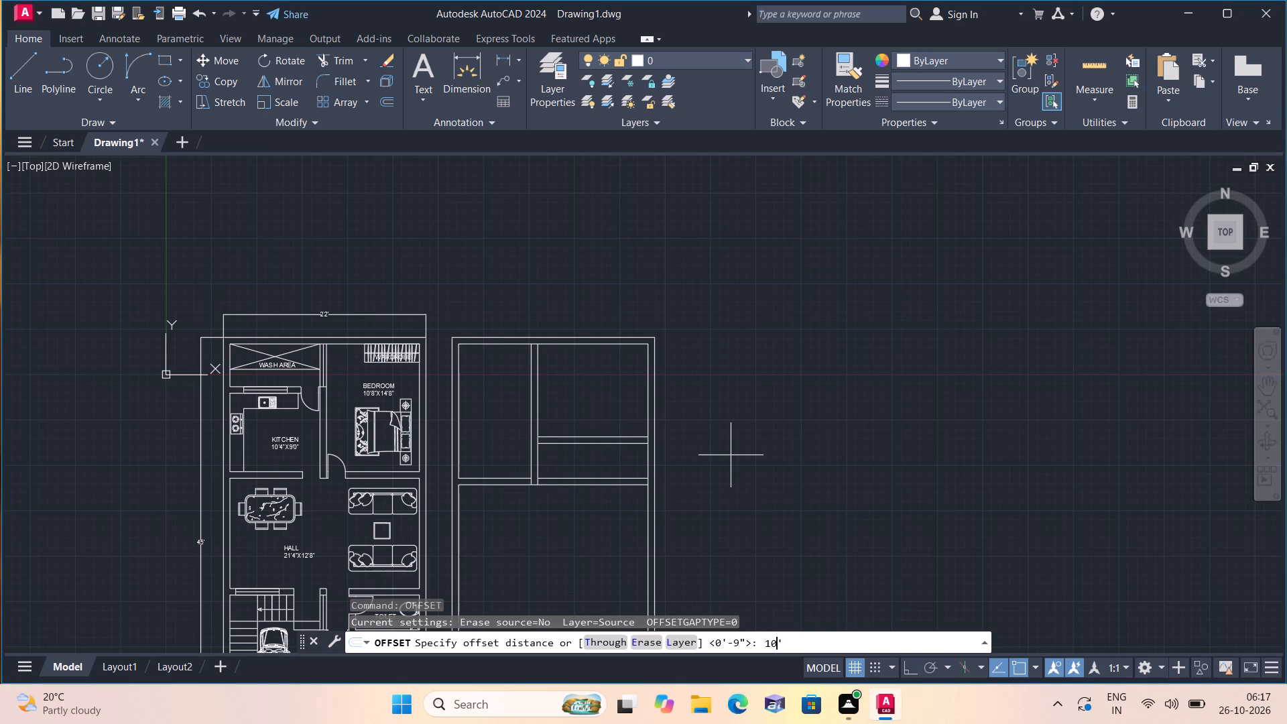
key("space")
scroll(515, 497, "up", 2)
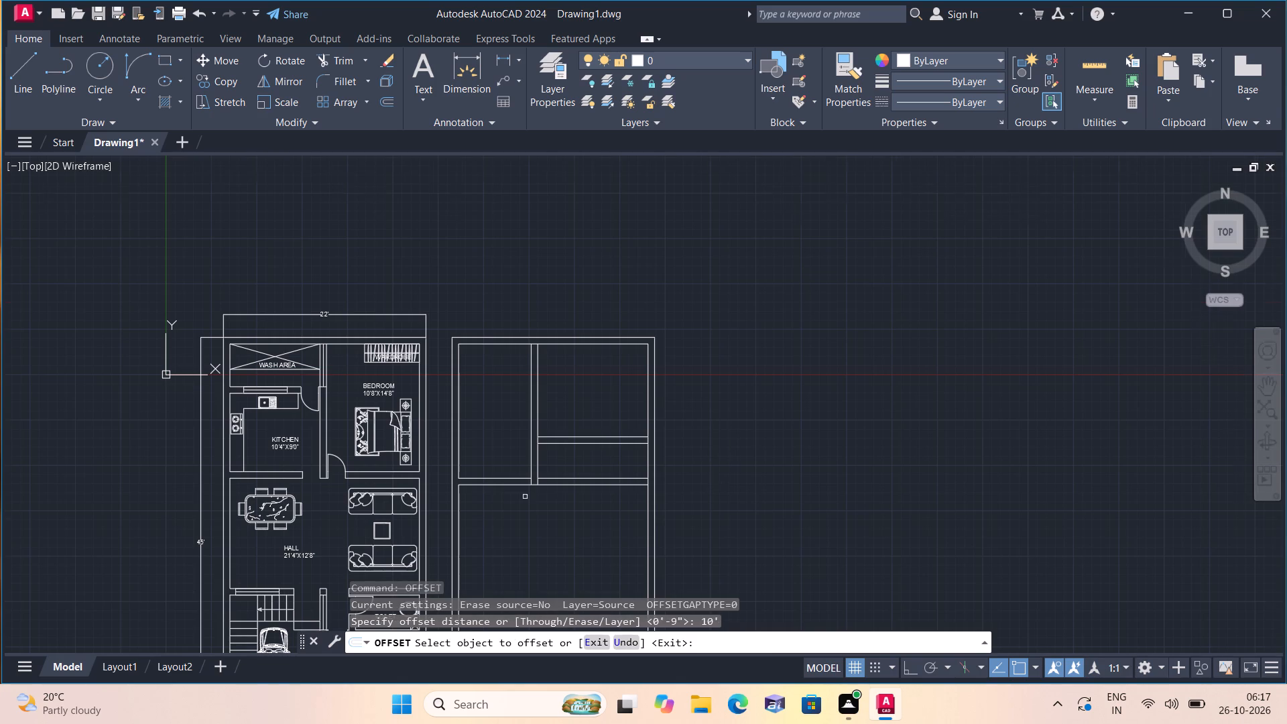
left_click(509, 448)
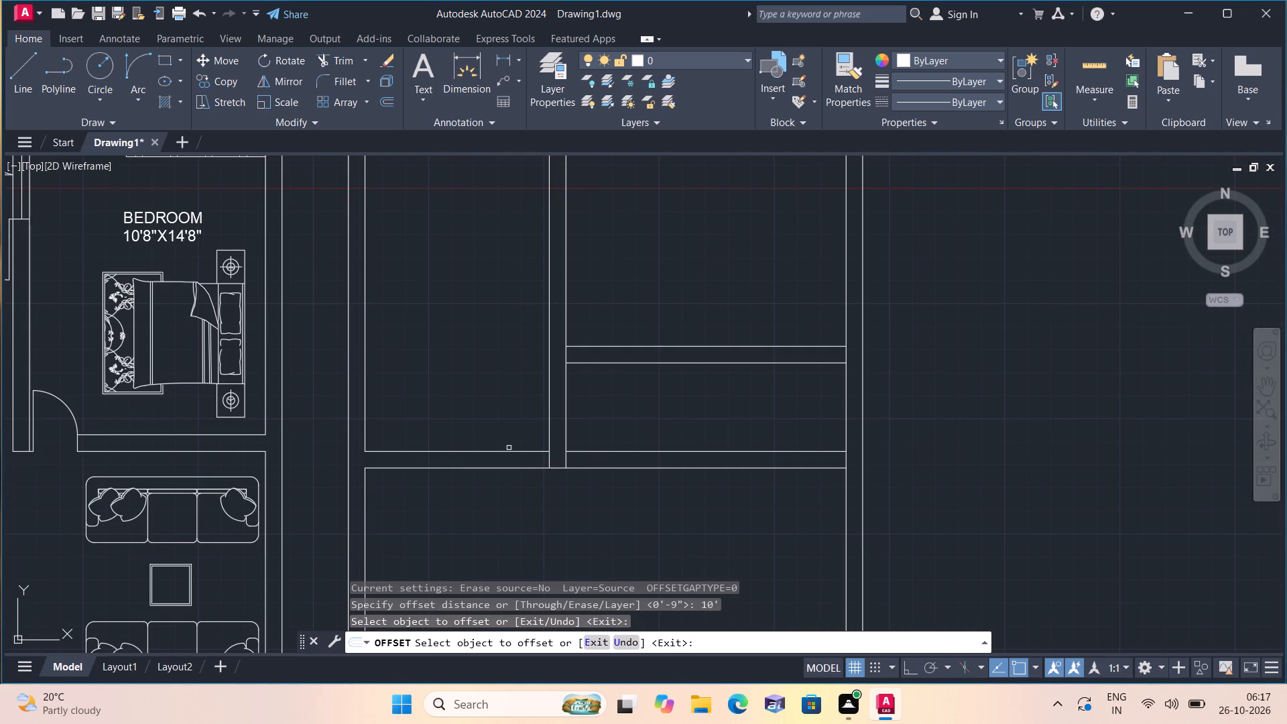
left_click(509, 450)
scroll(505, 389, "down", 2)
left_click(499, 354)
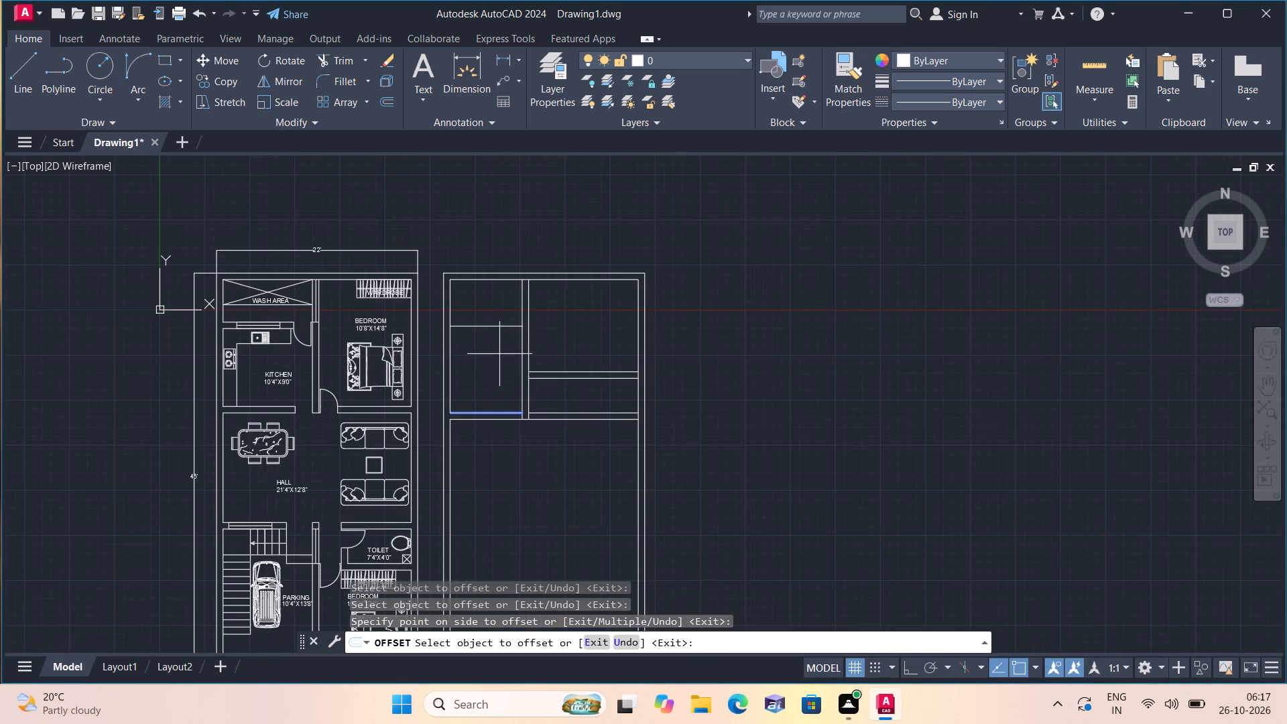
key("space")
Offset the new cross line in the left room 9" upward to form the wall thickness.
key("space")
type("9\"")
key("space")
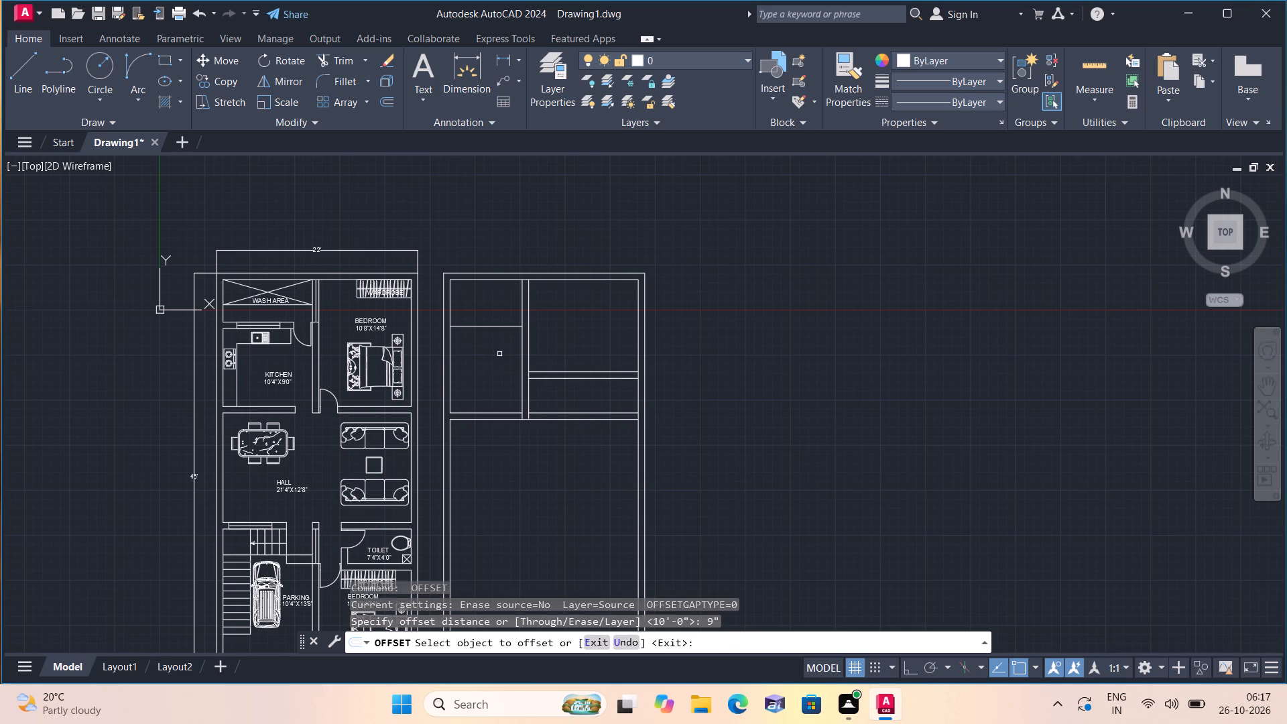
scroll(493, 323, "up", 2)
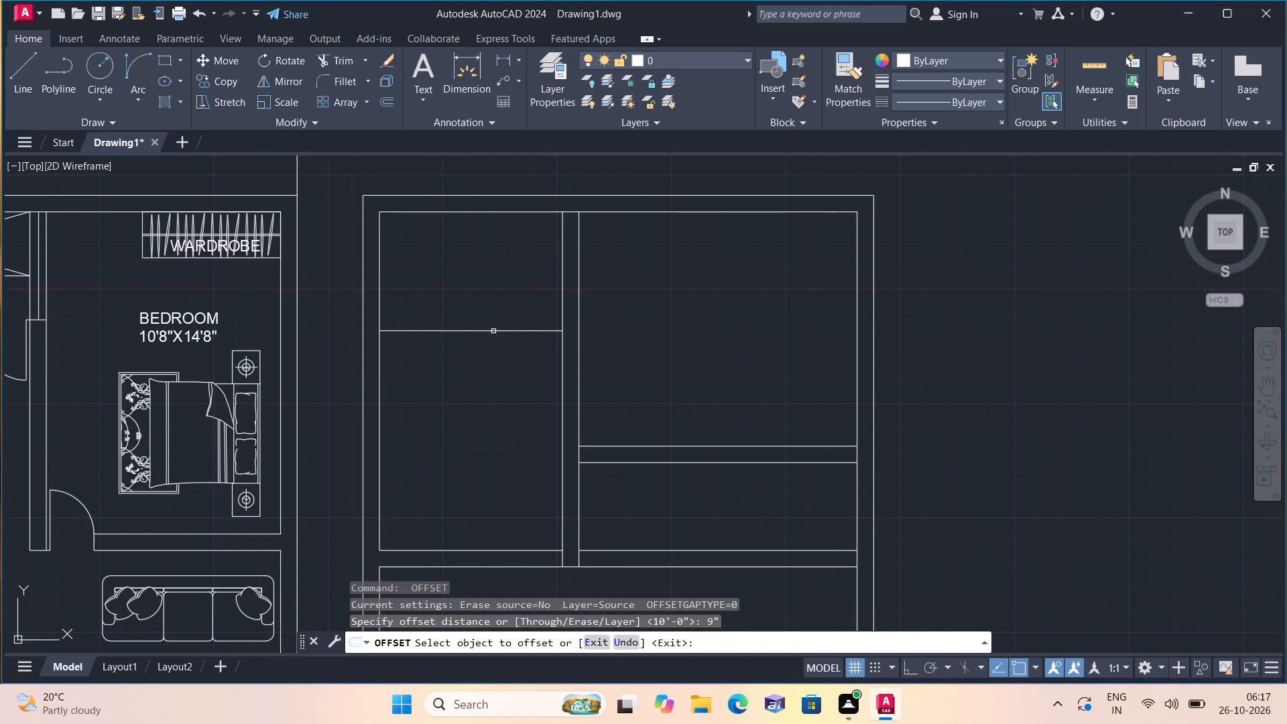
left_click(493, 332)
left_click(489, 285)
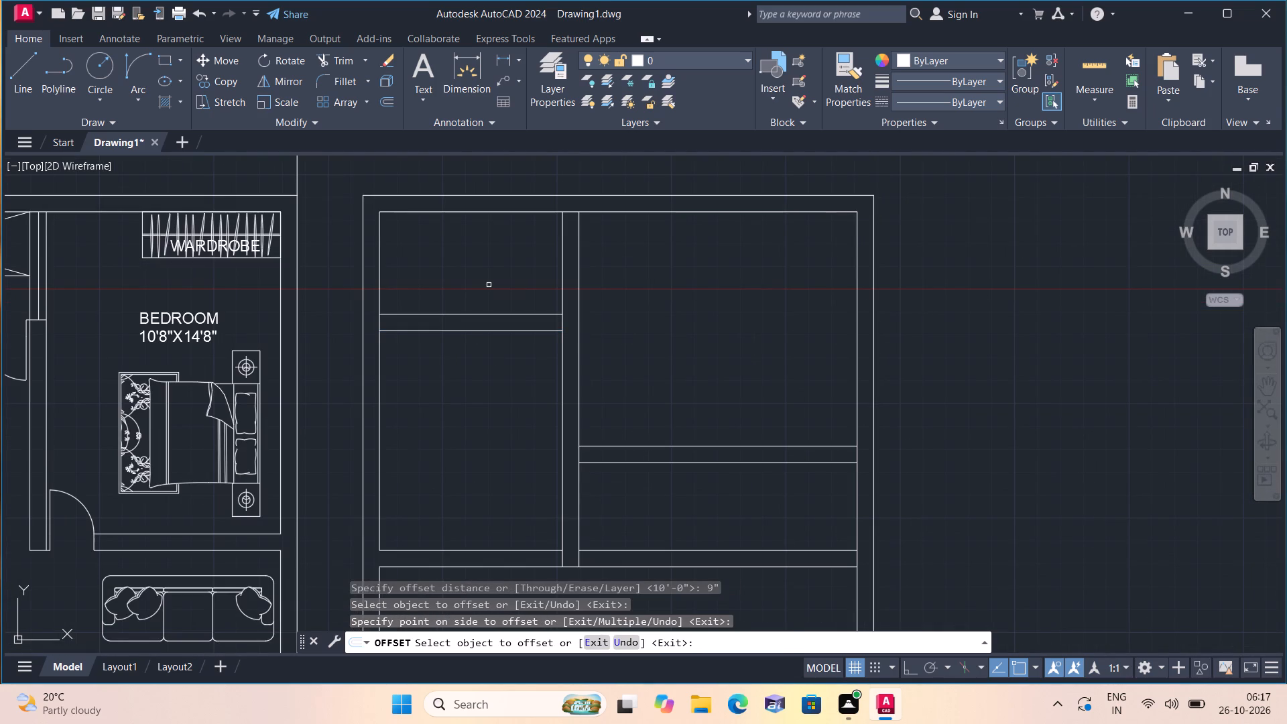
key("space")
Offset the upper line of the left room's new cross wall 2' upward.
key("space")
type("2'")
key("space")
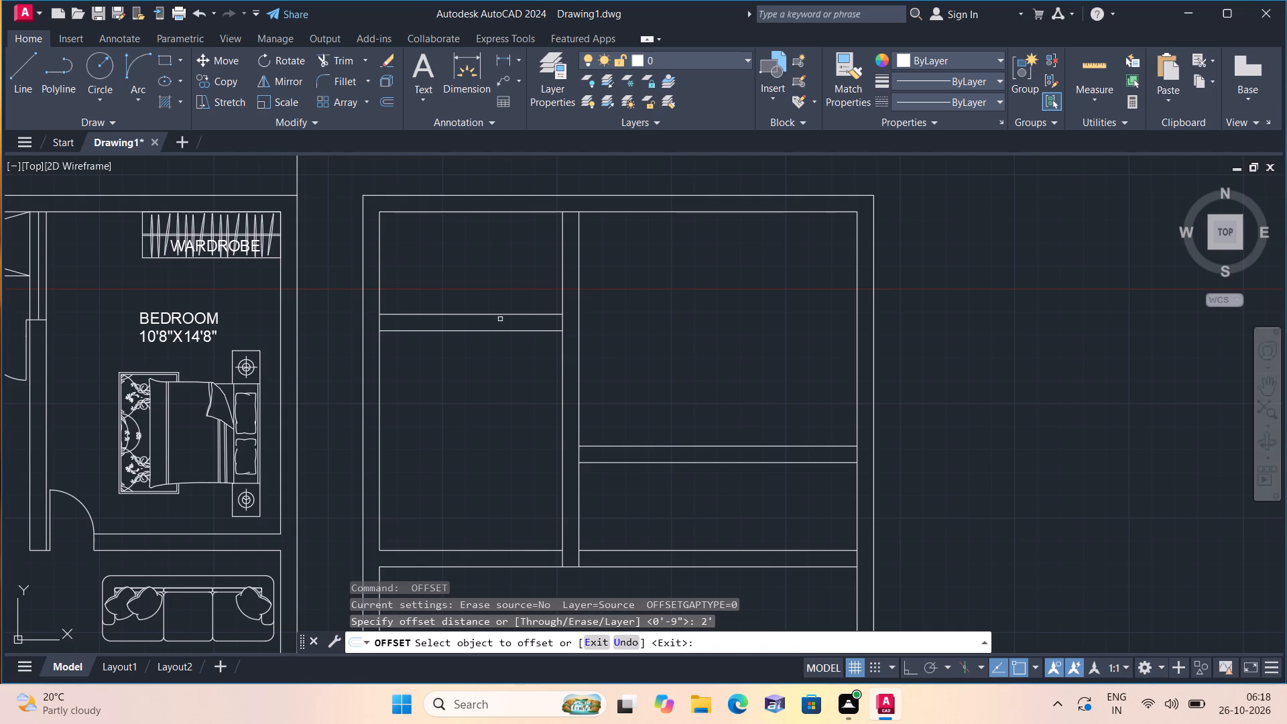
left_click(501, 314)
left_click(483, 255)
key("space")
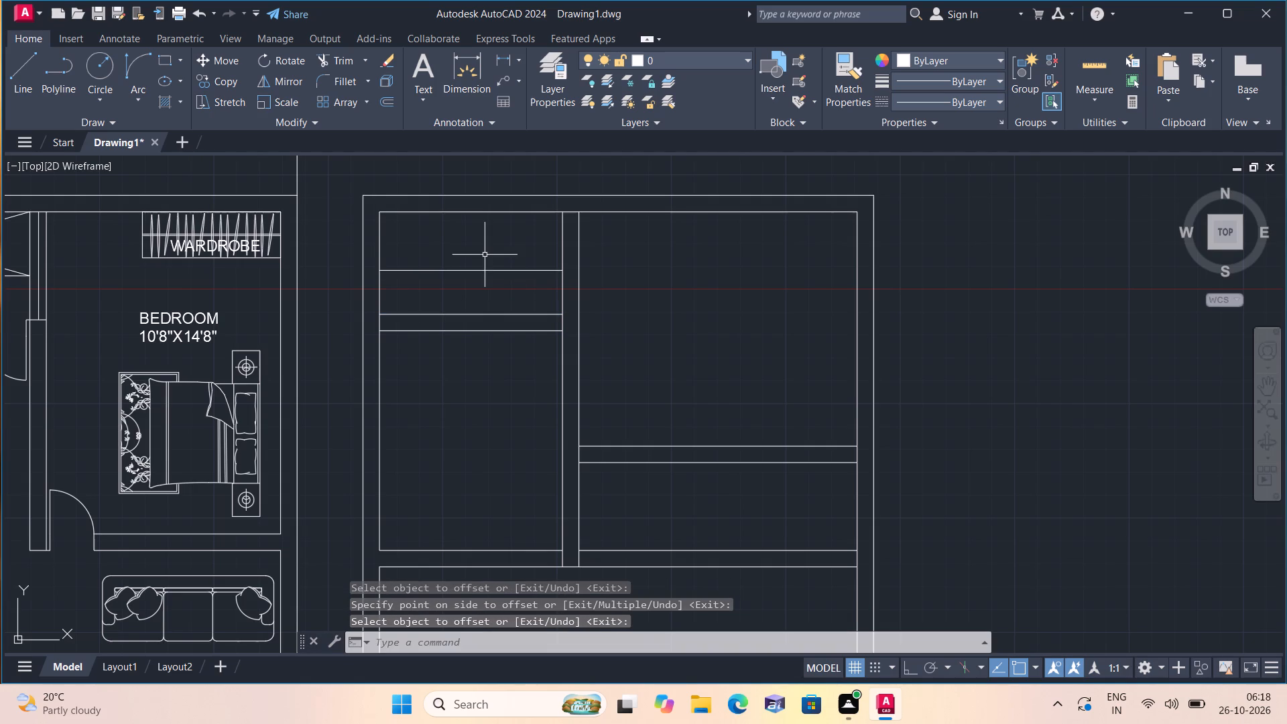
Draw two crossing diagonal lines between opposite corners of the top strip in the left room.
type("l")
key("space")
scroll(399, 214, "up", 1)
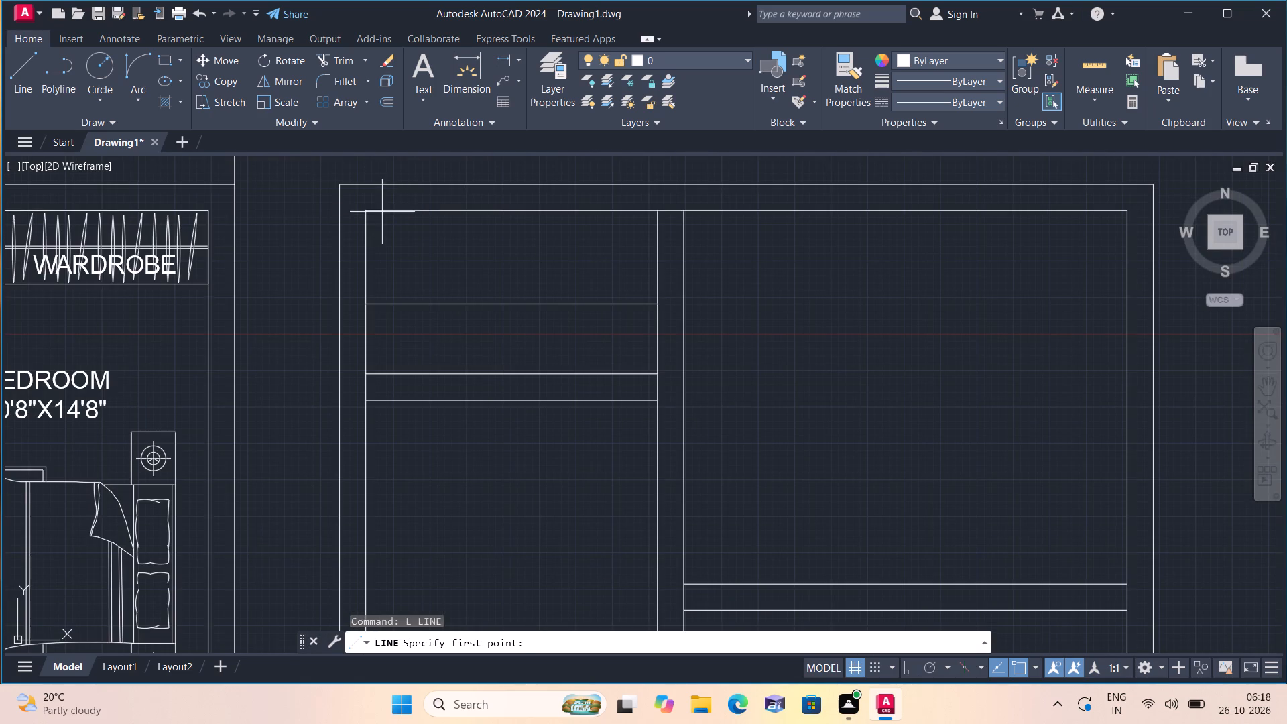
left_click(365, 210)
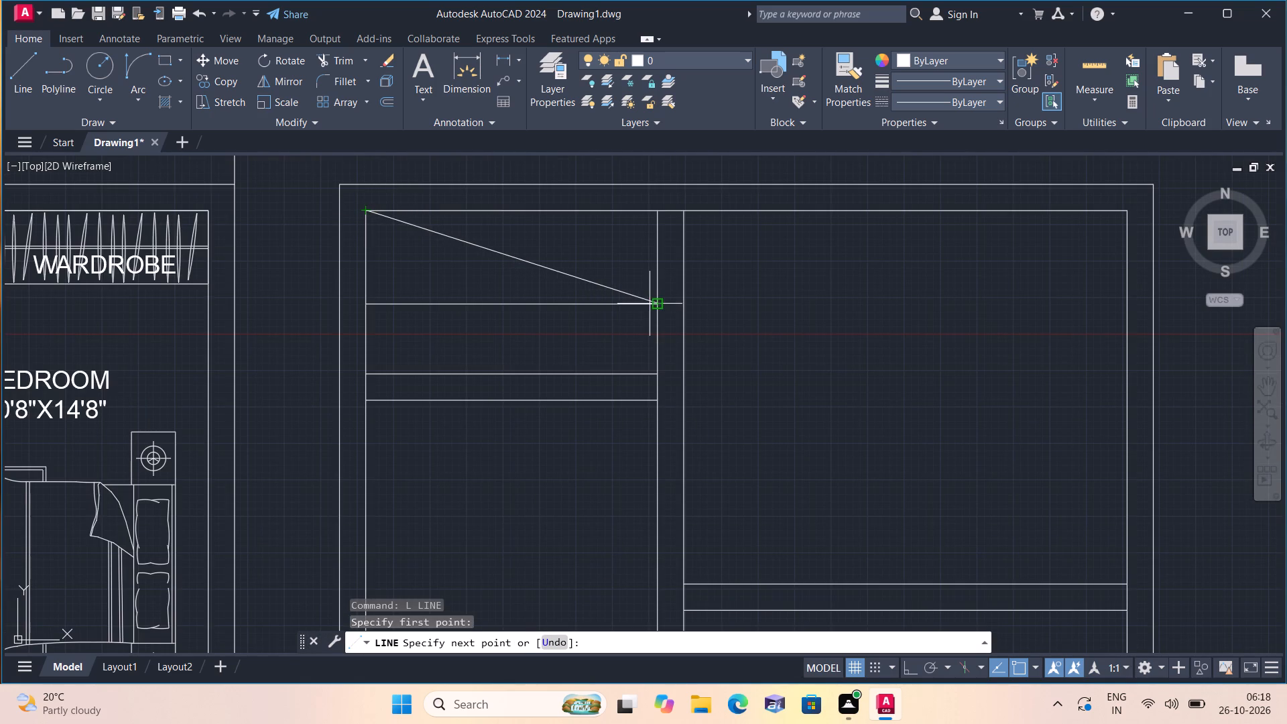
left_click(650, 304)
key("space")
key("space")
left_click(655, 212)
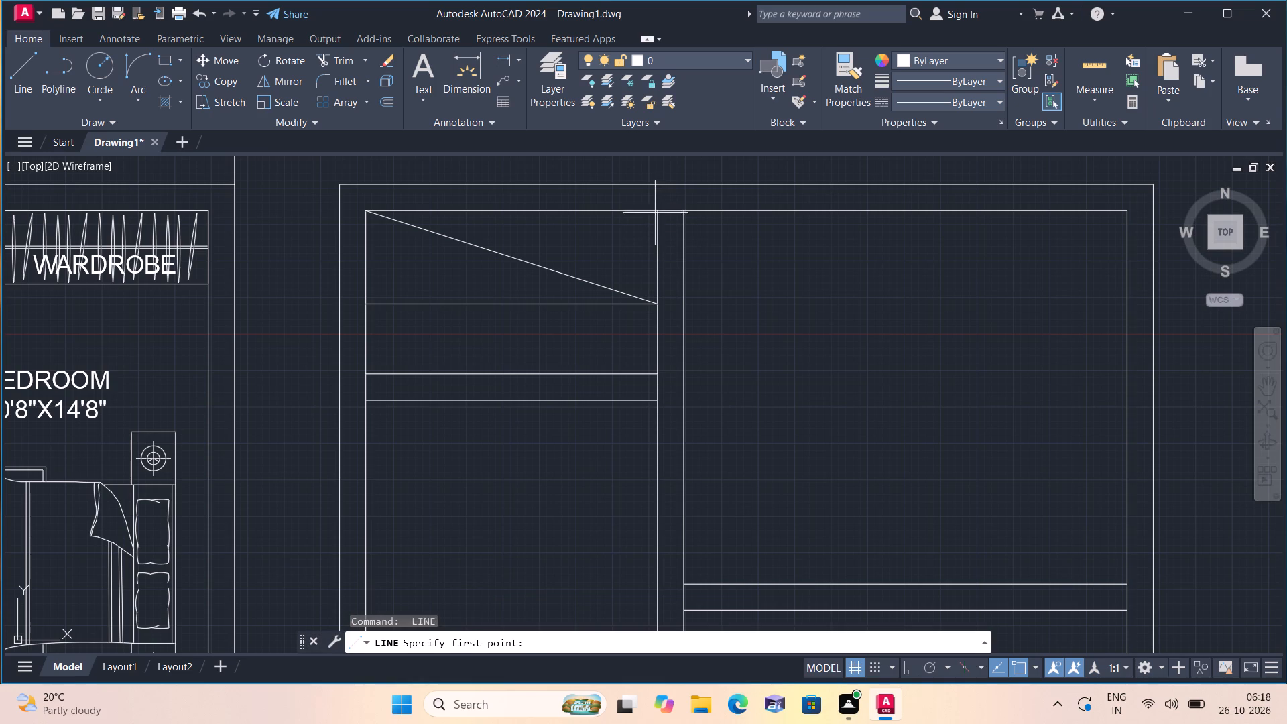
left_click(370, 299)
key("space")
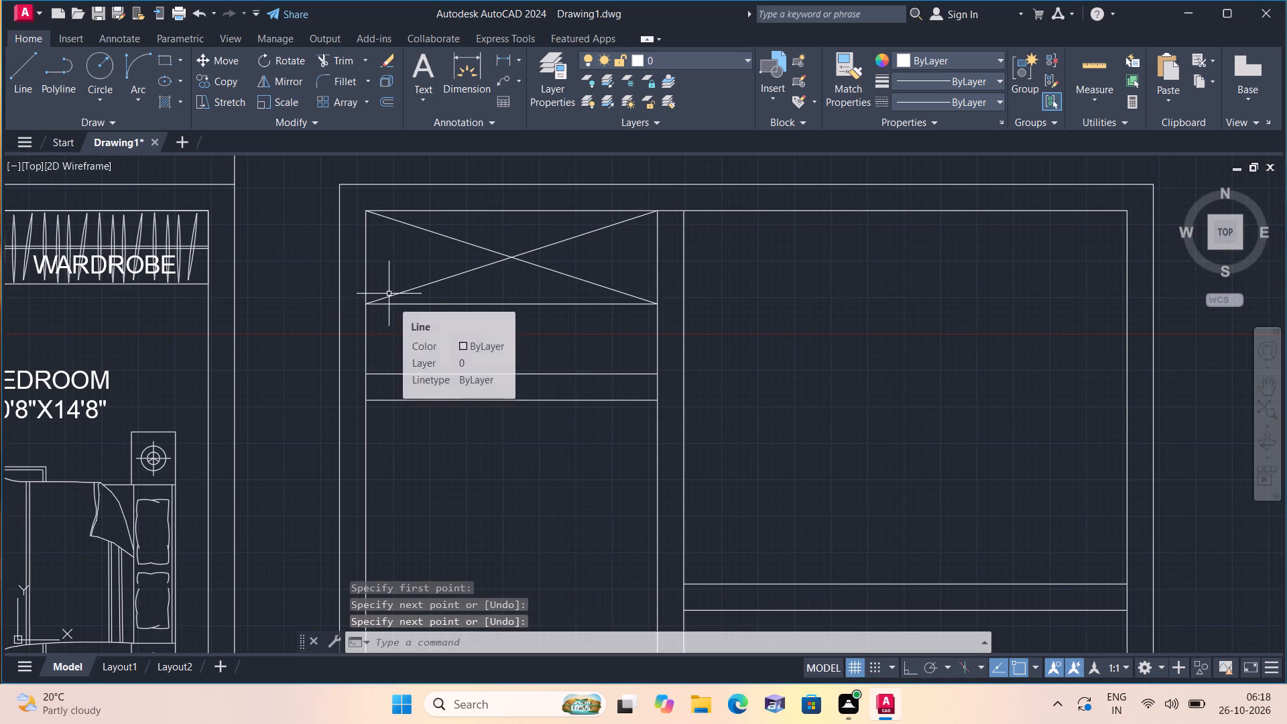
Draw the door jamb and leaf at the new wall's partition end: 2" left, down across the wall thickness with ortho on, and 2' further down.
type("l")
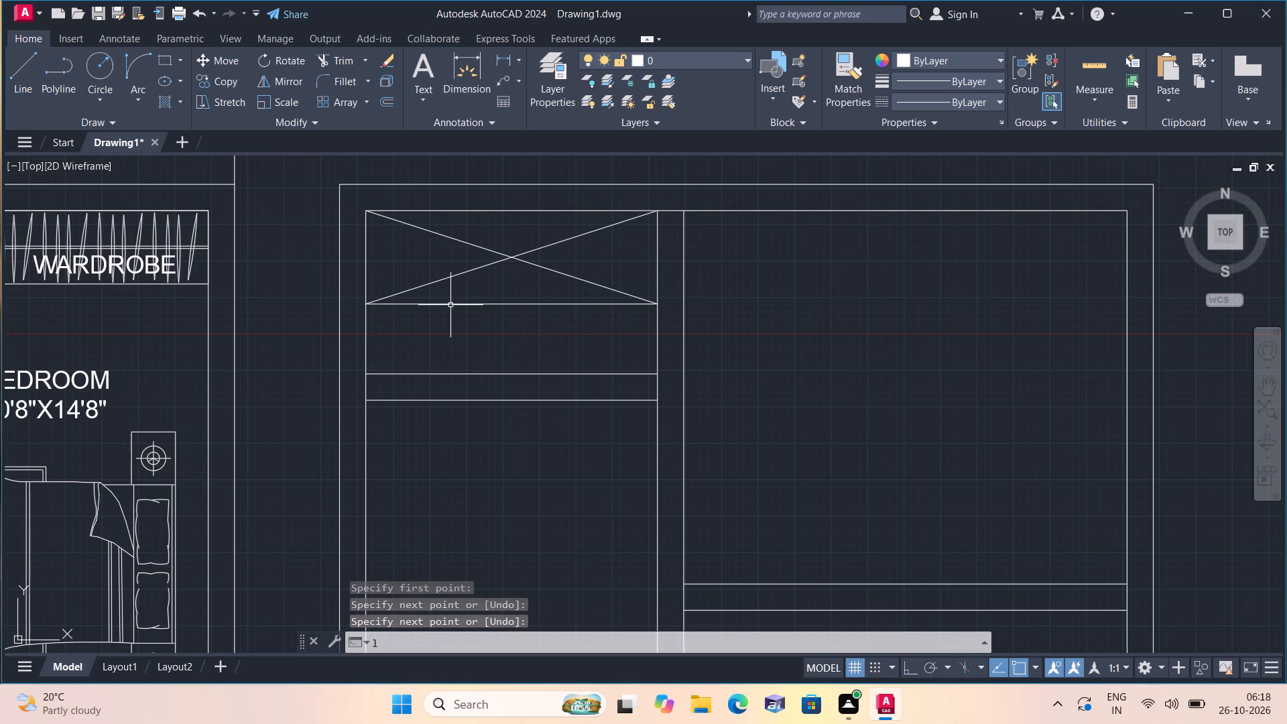
key("space")
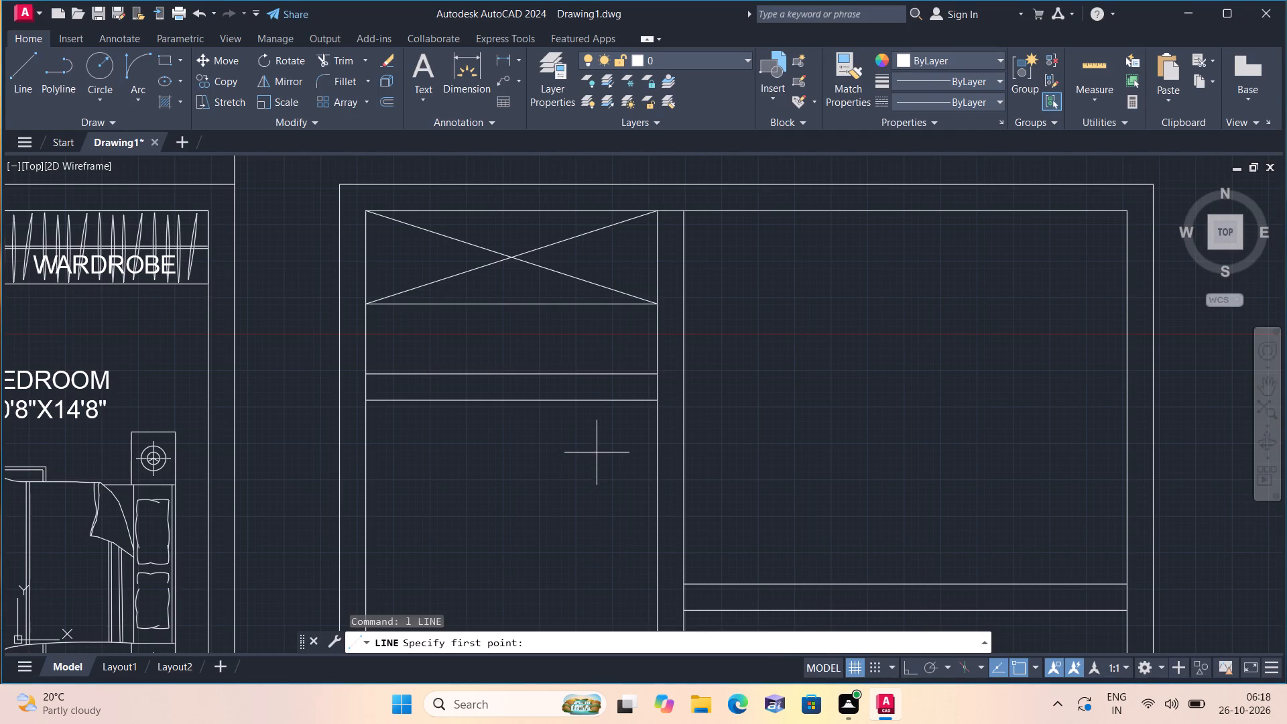
scroll(616, 457, "up", 1)
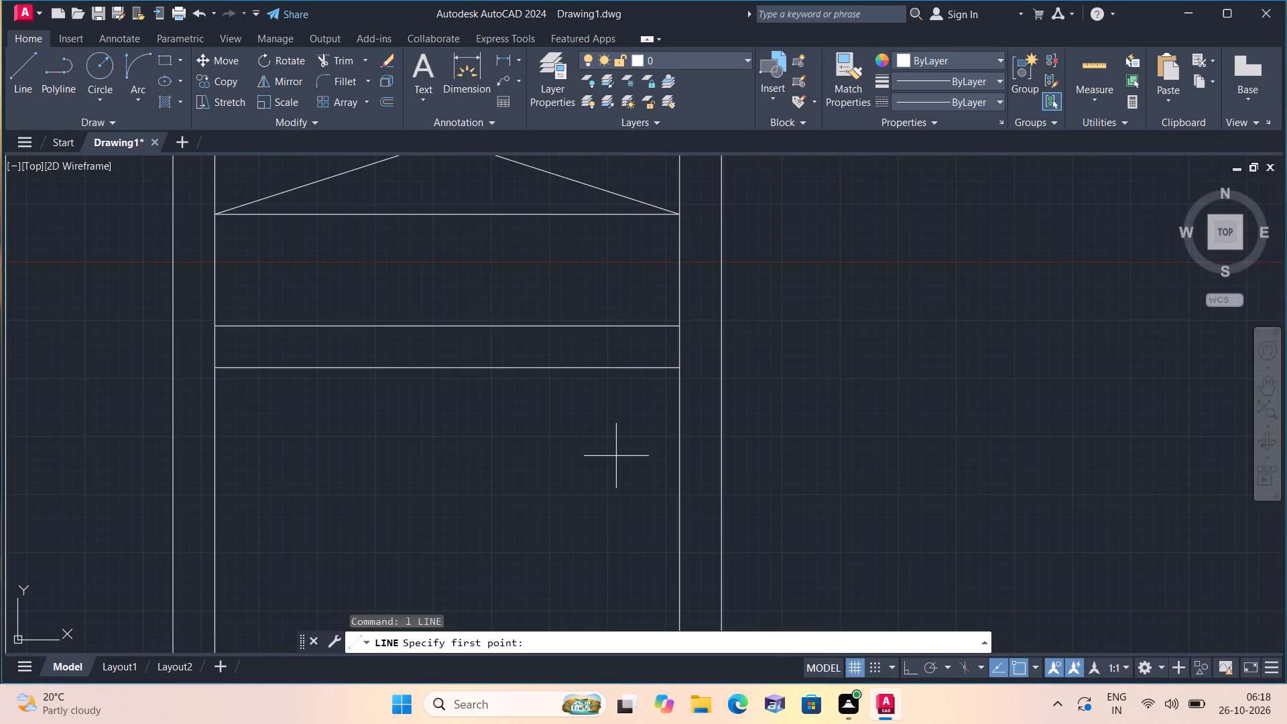
scroll(618, 446, "up", 1)
scroll(625, 398, "down", 1)
middle_click_drag(616, 410, 593, 515)
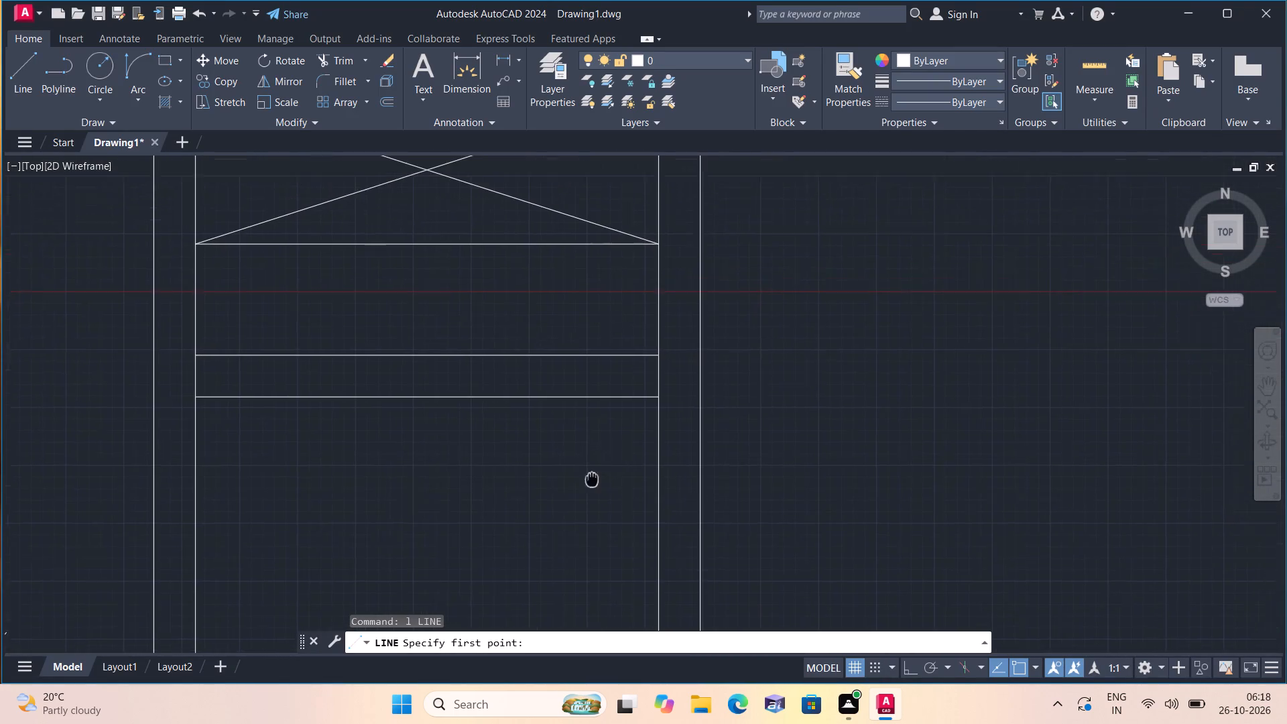
middle_click_drag(593, 515, 597, 572)
scroll(639, 503, "up", 1)
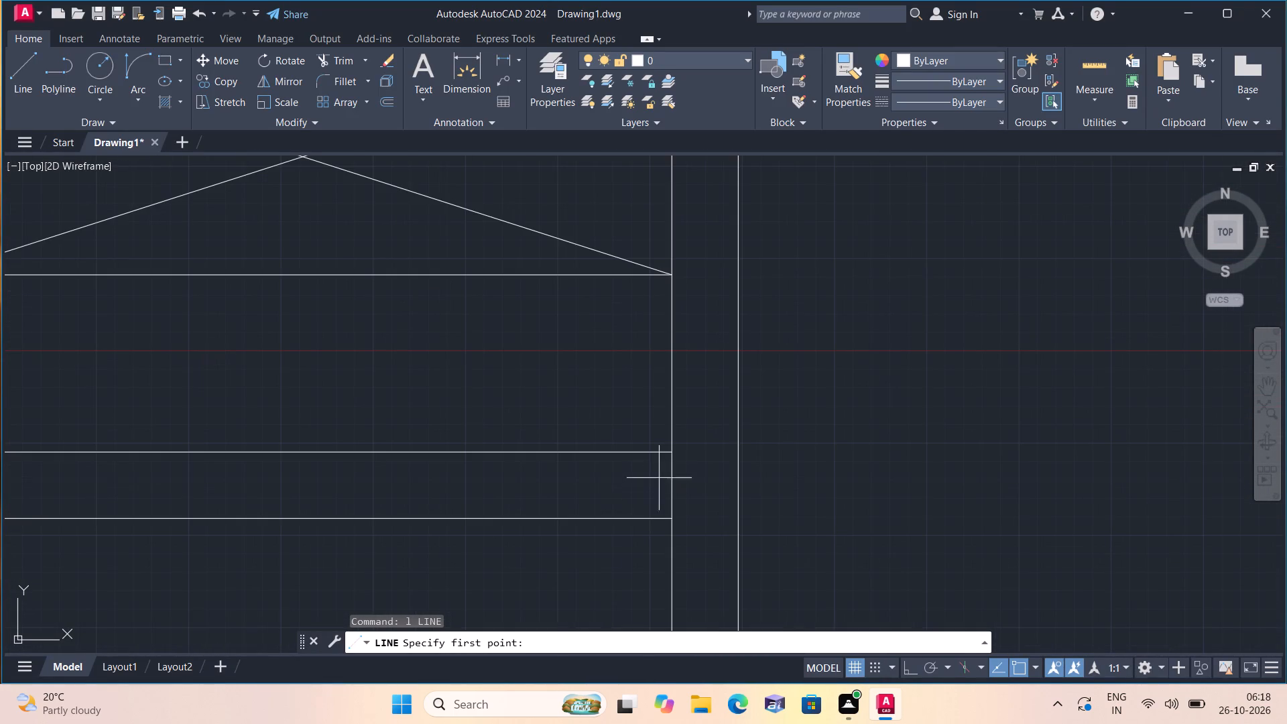
left_click(668, 453)
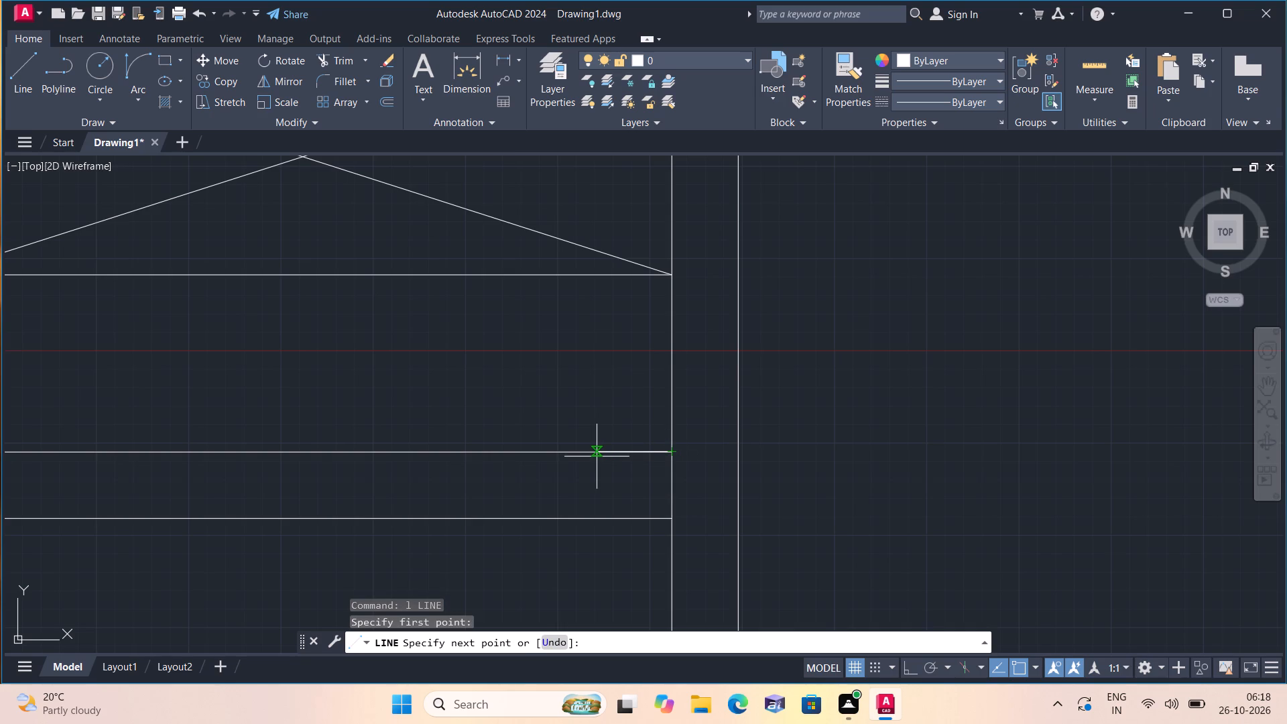
type("2\"")
key("space")
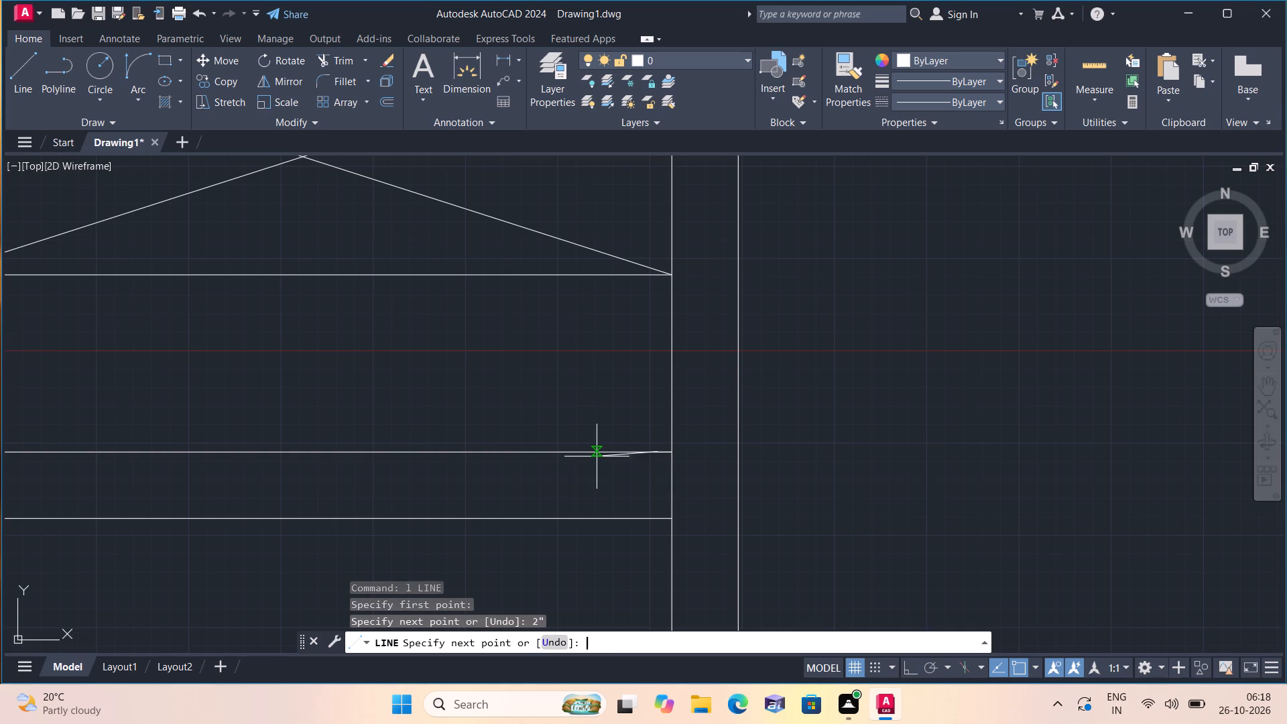
key("F8")
left_click(656, 518)
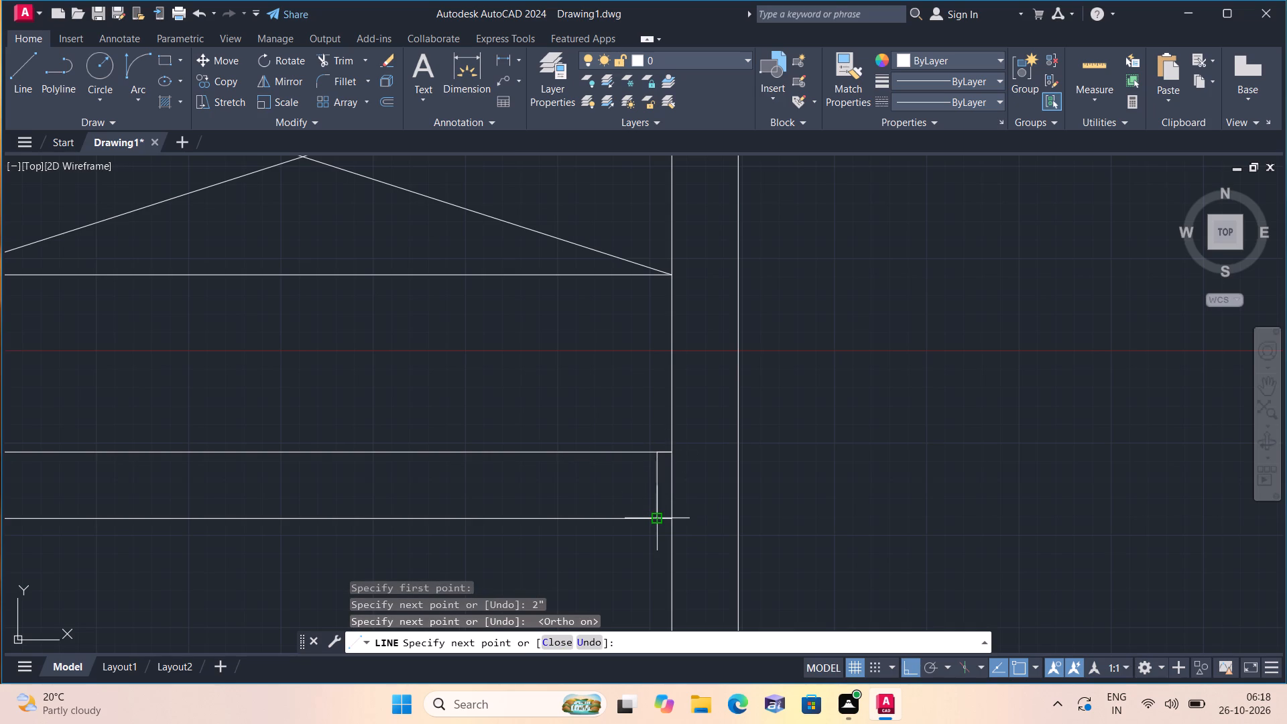
middle_click_drag(658, 568, 665, 487)
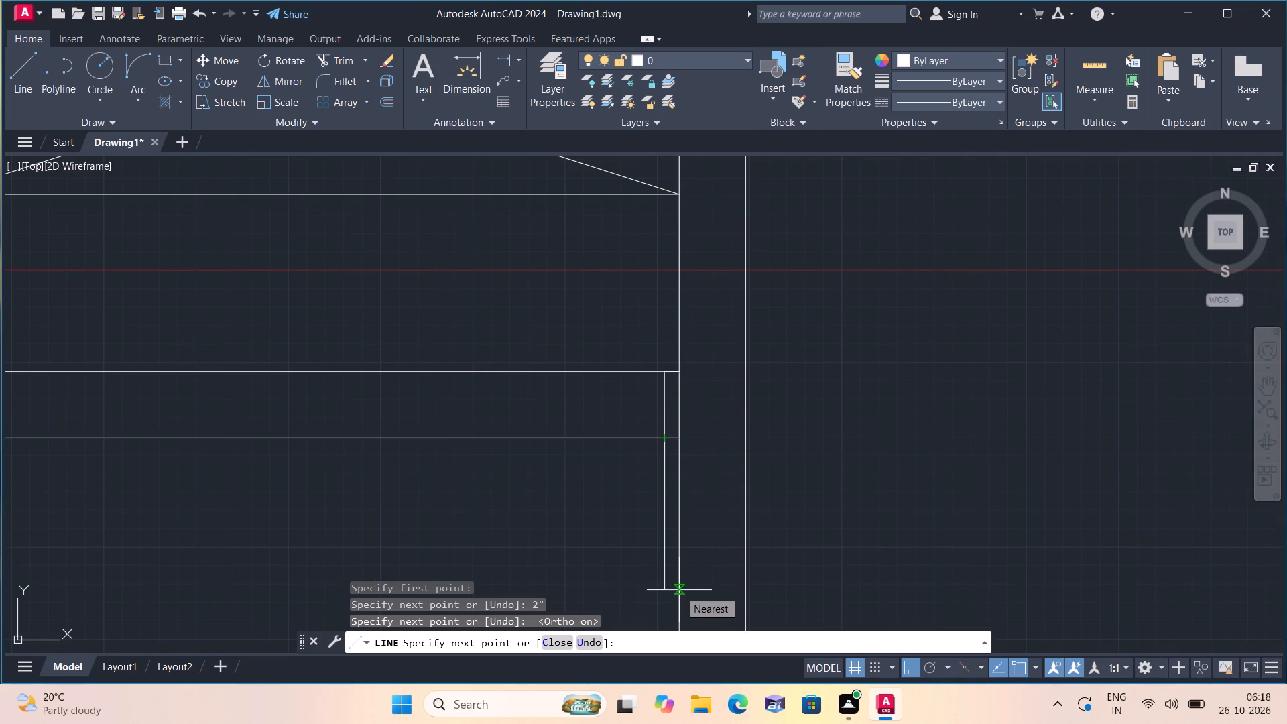
key("2")
type("'")
key("space")
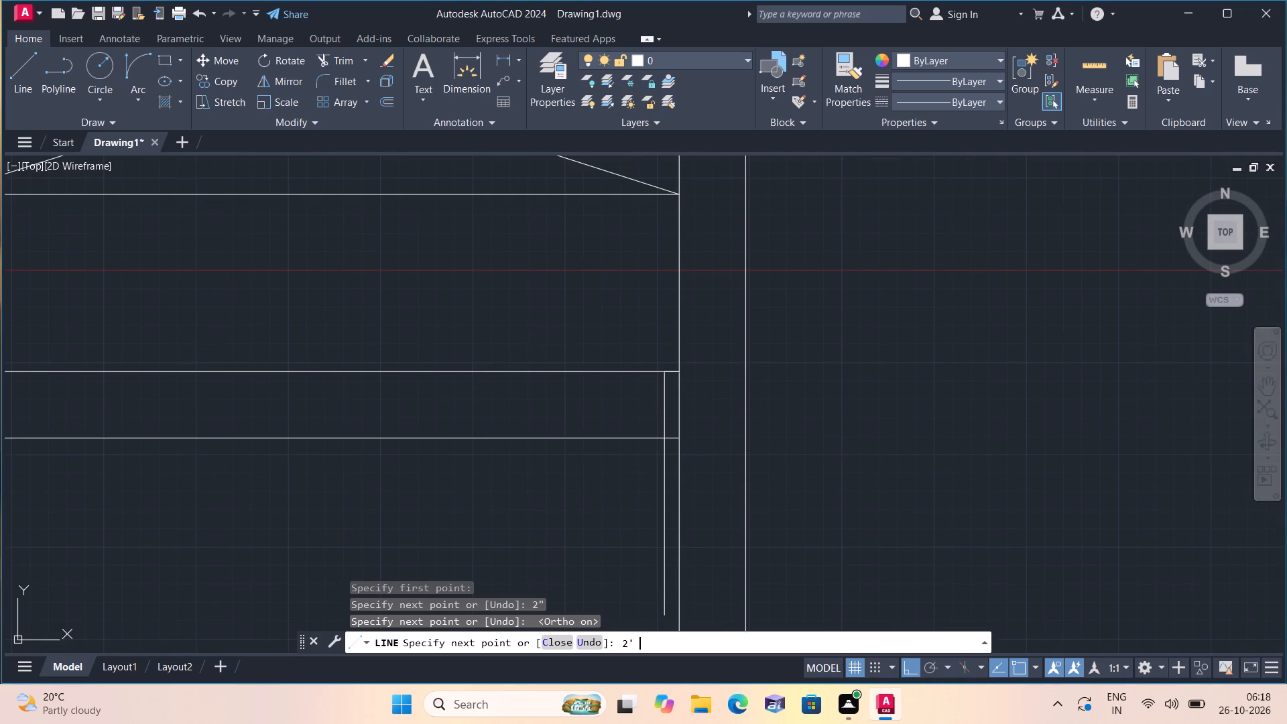
key("Escape")
Mark the 2' door opening with a line leftward from the jamb along the wall's lower line and up across the wall.
key("l")
key("space")
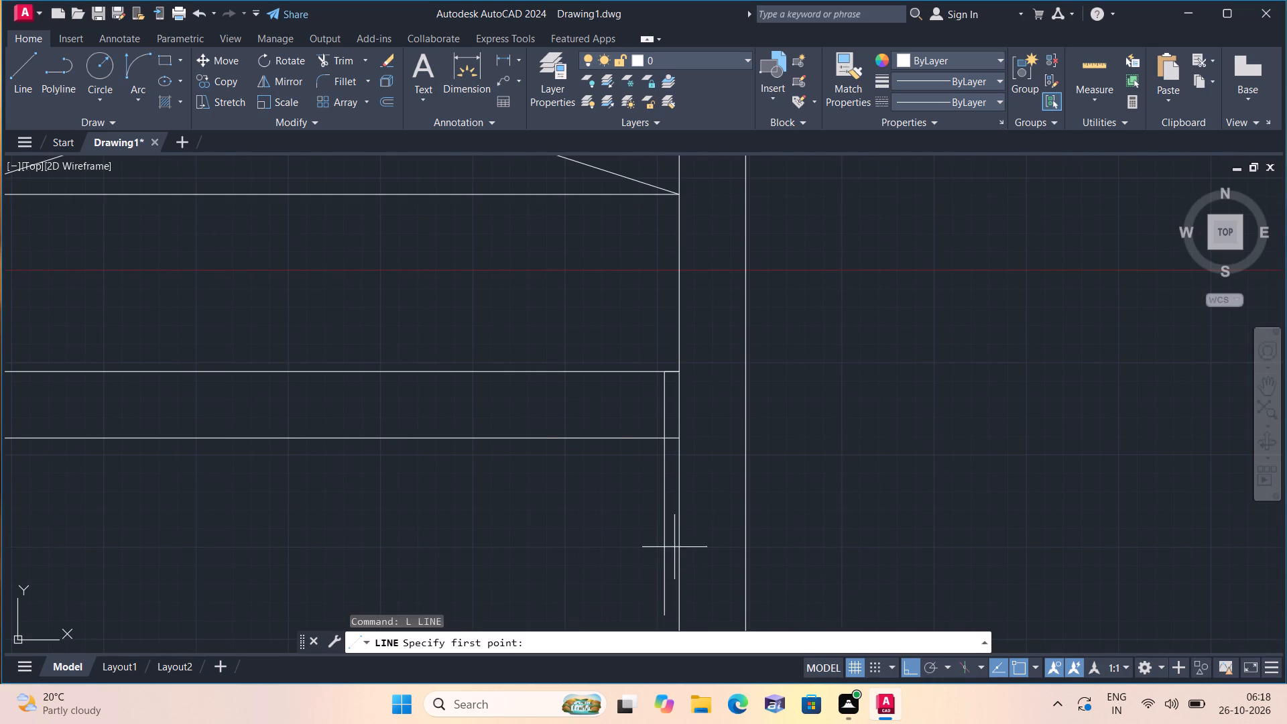
left_click(664, 442)
type("2'")
key("space")
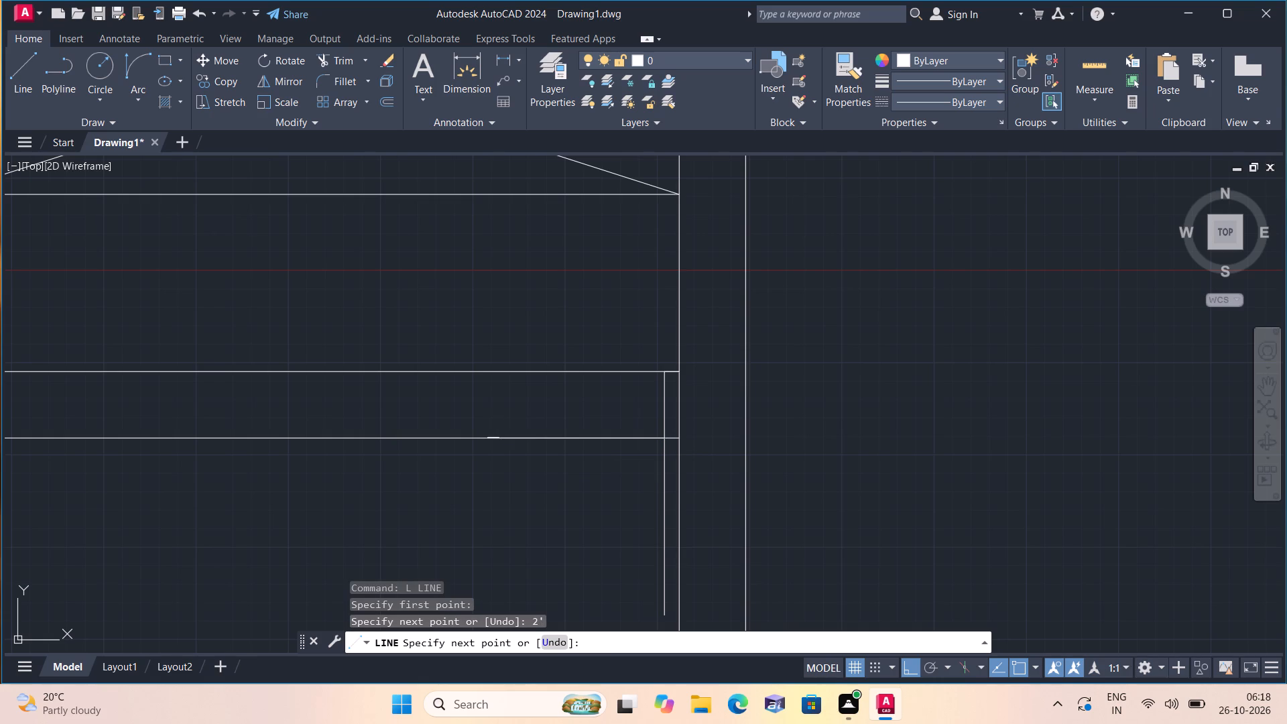
left_click(489, 370)
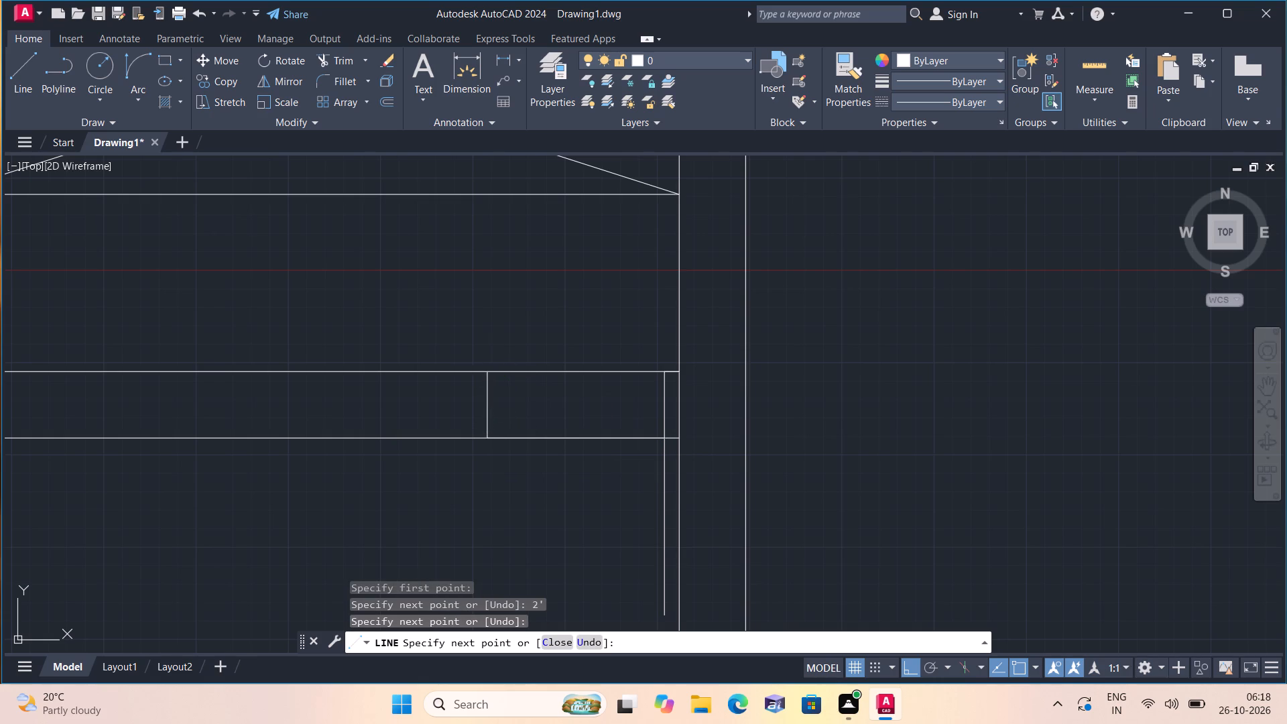
key("Escape")
Trim both wall lines within the door opening and the short lower wall segment between jamb and partition.
type("trim")
key("space")
left_click_drag(520, 347, 556, 504)
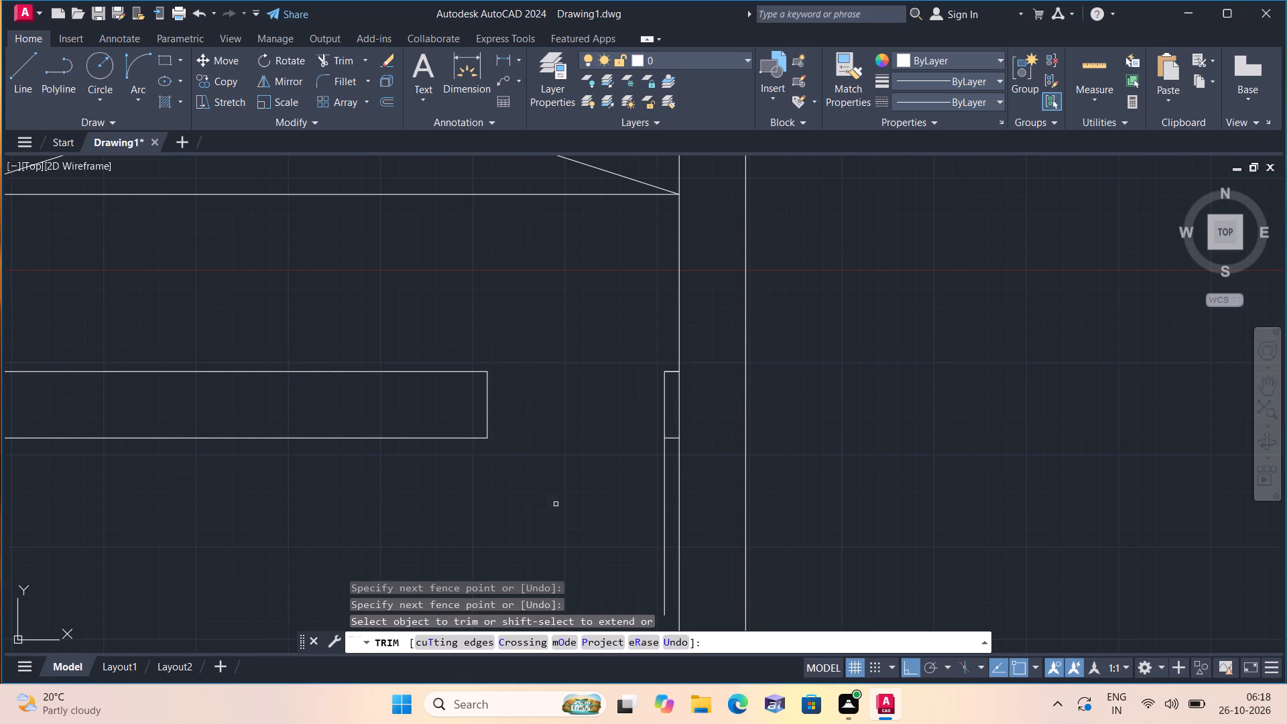
scroll(664, 446, "up", 1)
left_click_drag(670, 435, 670, 428)
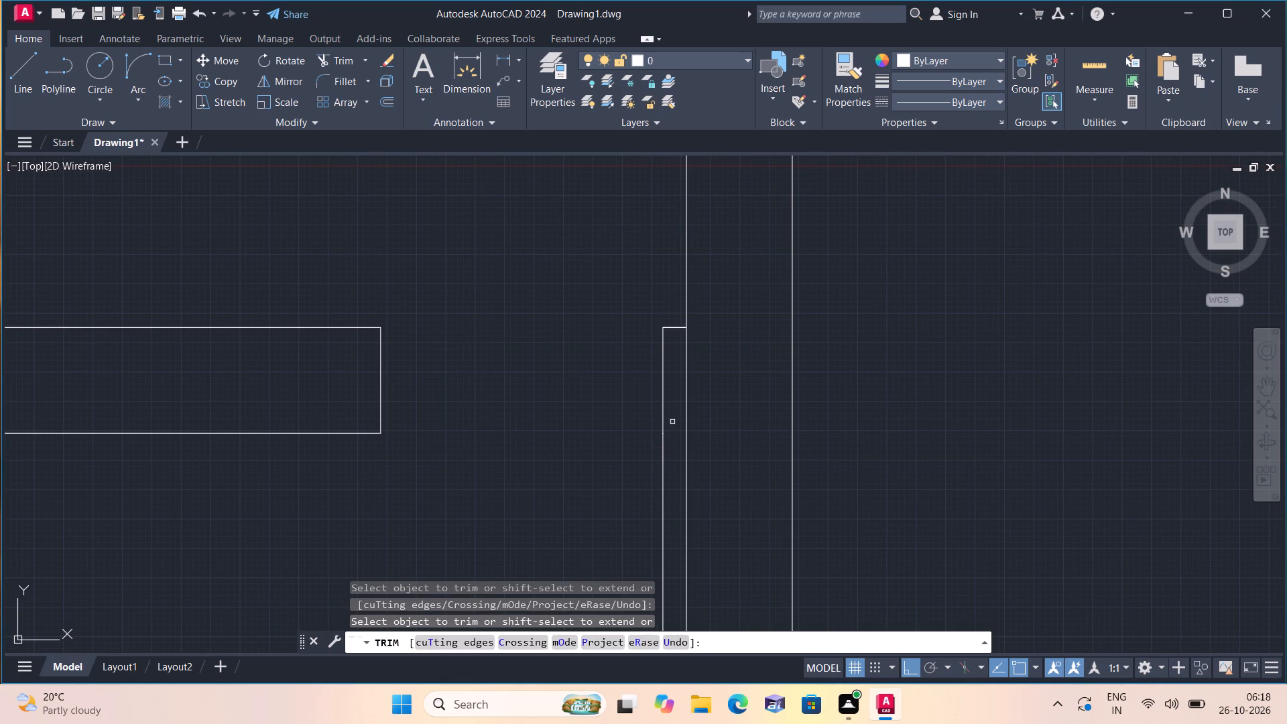
left_click(674, 328)
key("Escape")
Draw the door swing with a start-end-direction arc from the leaf's lower end to the lower corner of the wall opening.
scroll(589, 280, "down", 1)
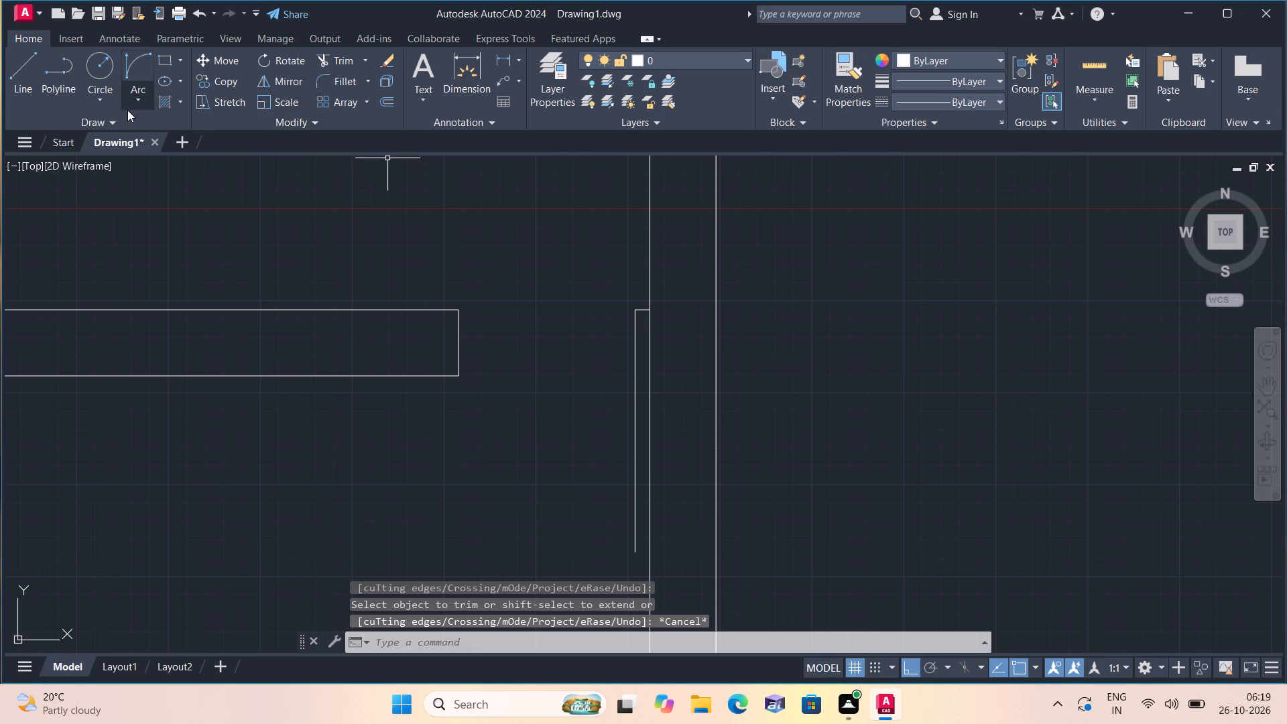
left_click(139, 99)
left_click(196, 304)
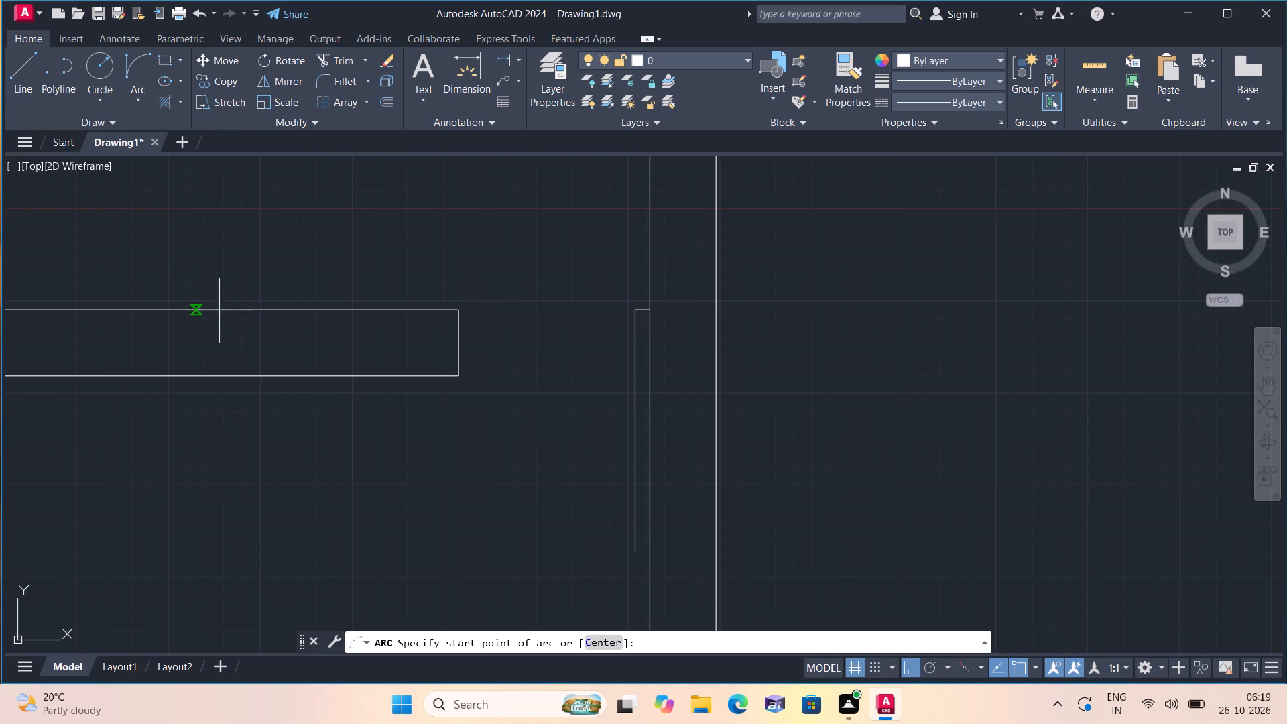
left_click(637, 554)
left_click(463, 376)
left_click(442, 430)
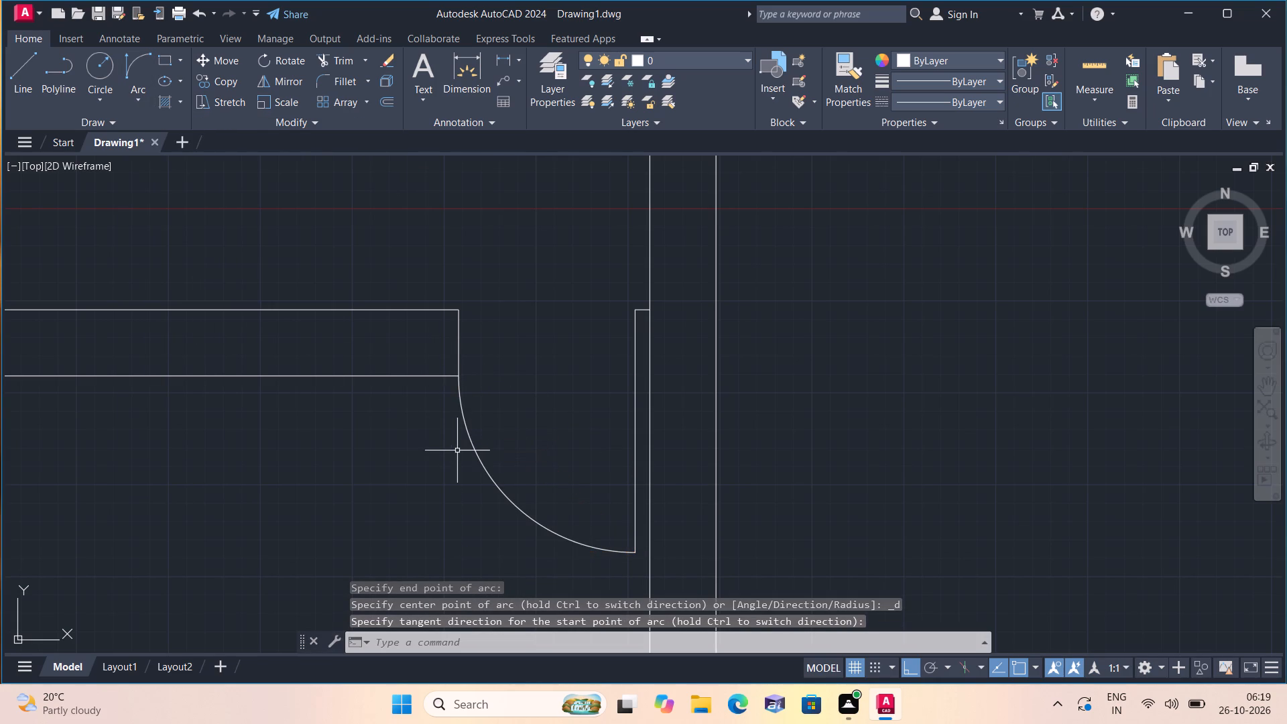
Draw the counter outline in the small room: down from the new wall beside the door, left, and down to the lower wall.
scroll(473, 488, "down", 1)
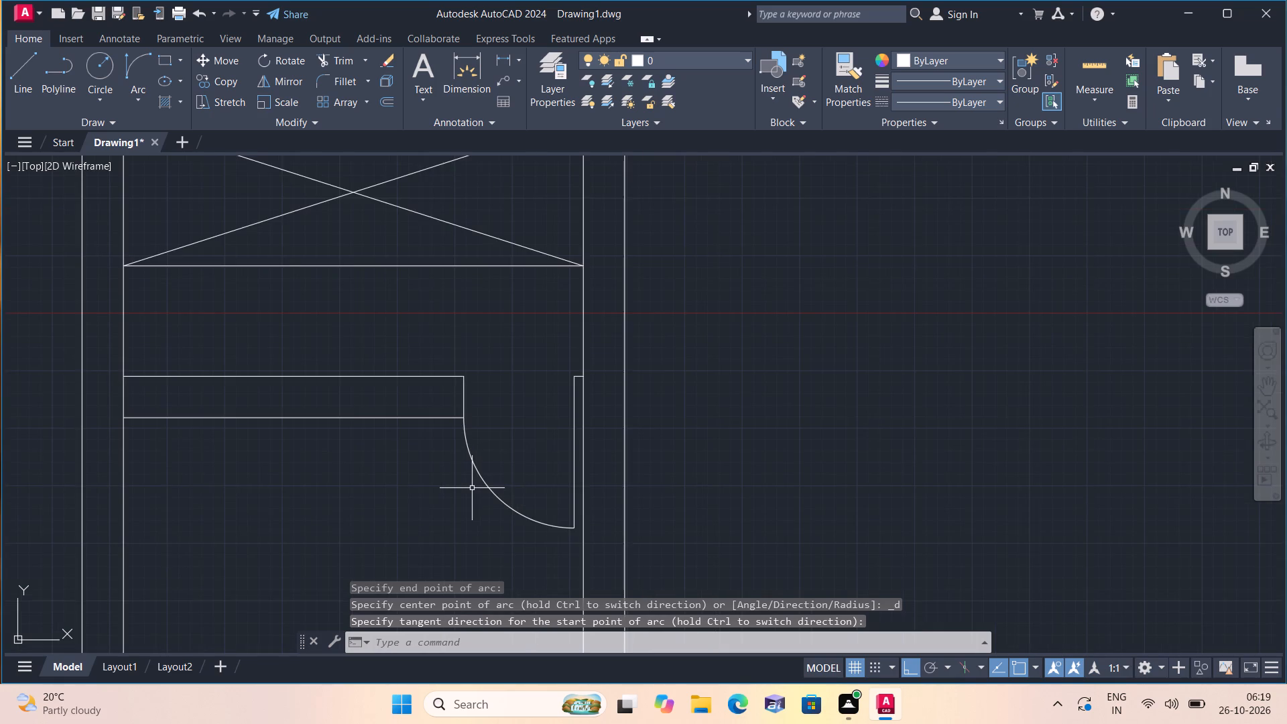
scroll(471, 488, "down", 1)
middle_click_drag(402, 520, 461, 367)
scroll(419, 463, "down", 1)
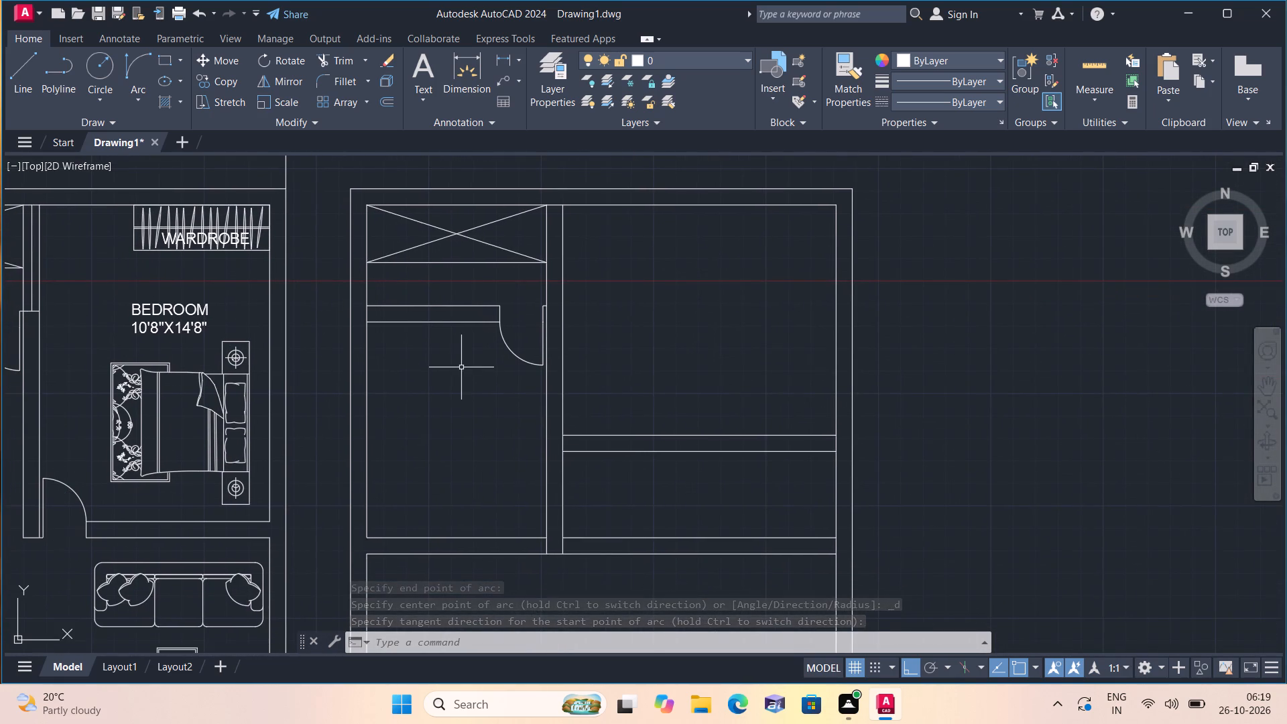
key("l")
key("space")
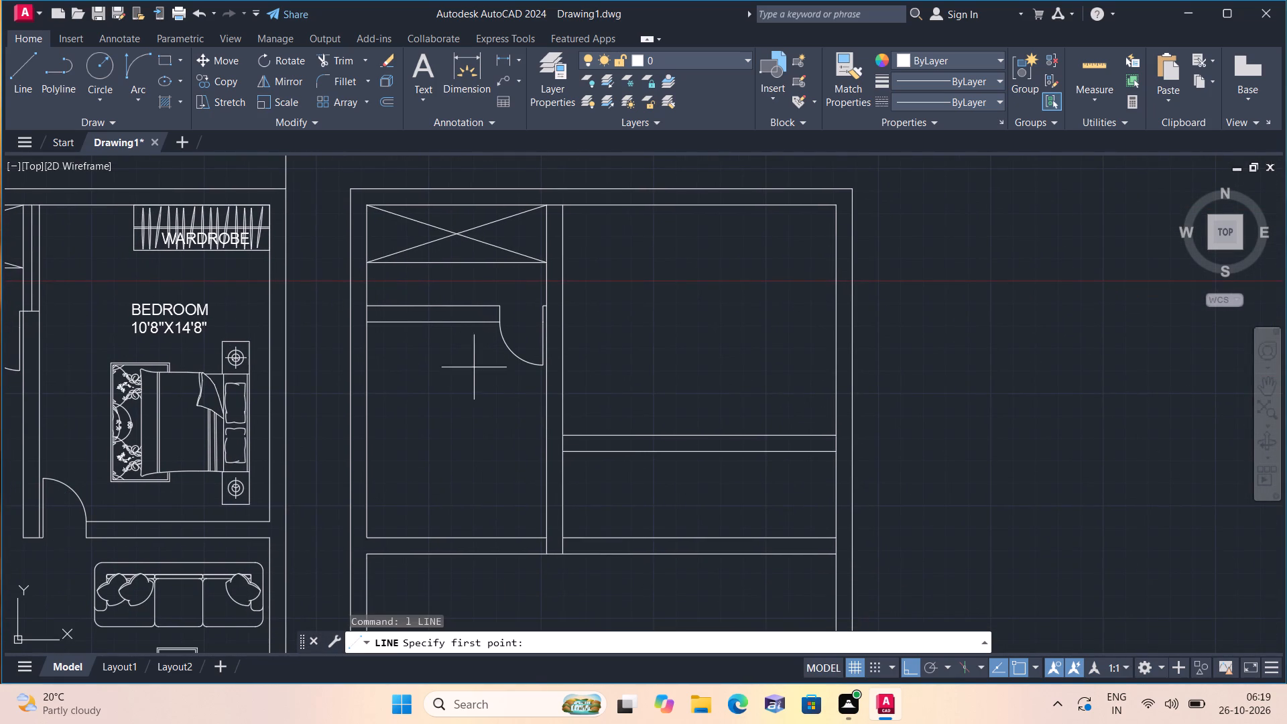
scroll(477, 346, "up", 1)
left_click(500, 310)
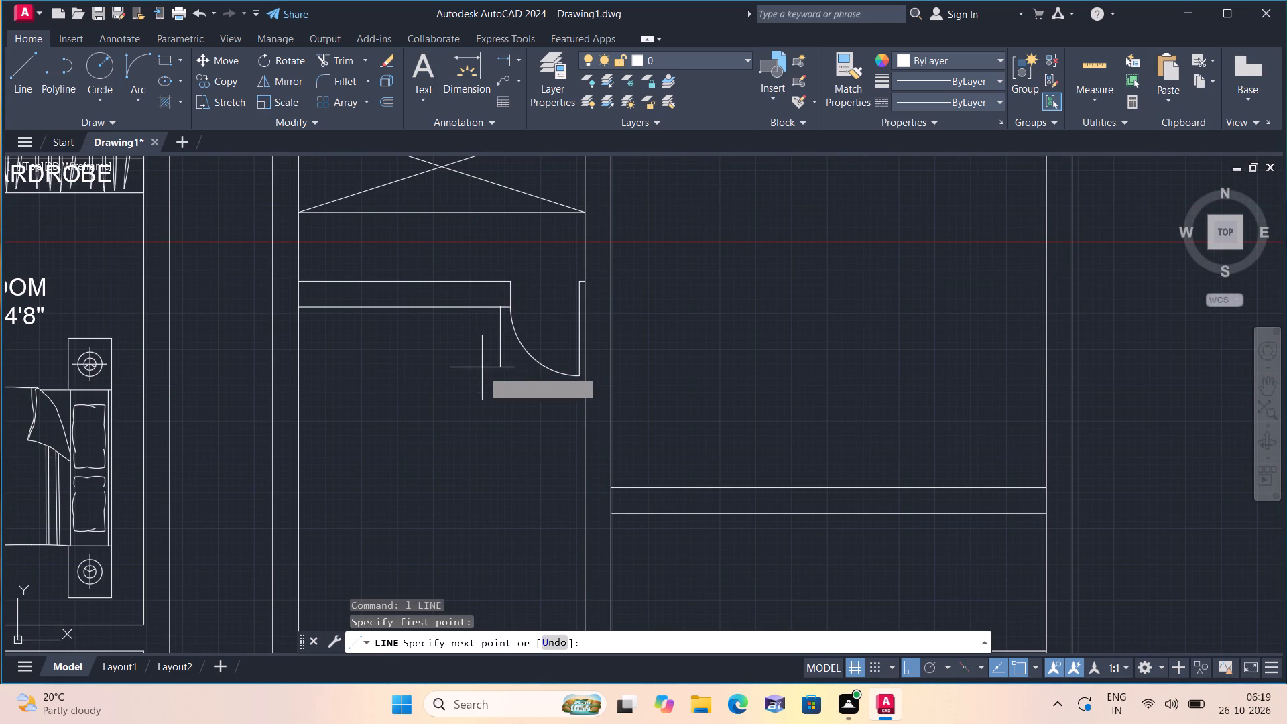
left_click(482, 367)
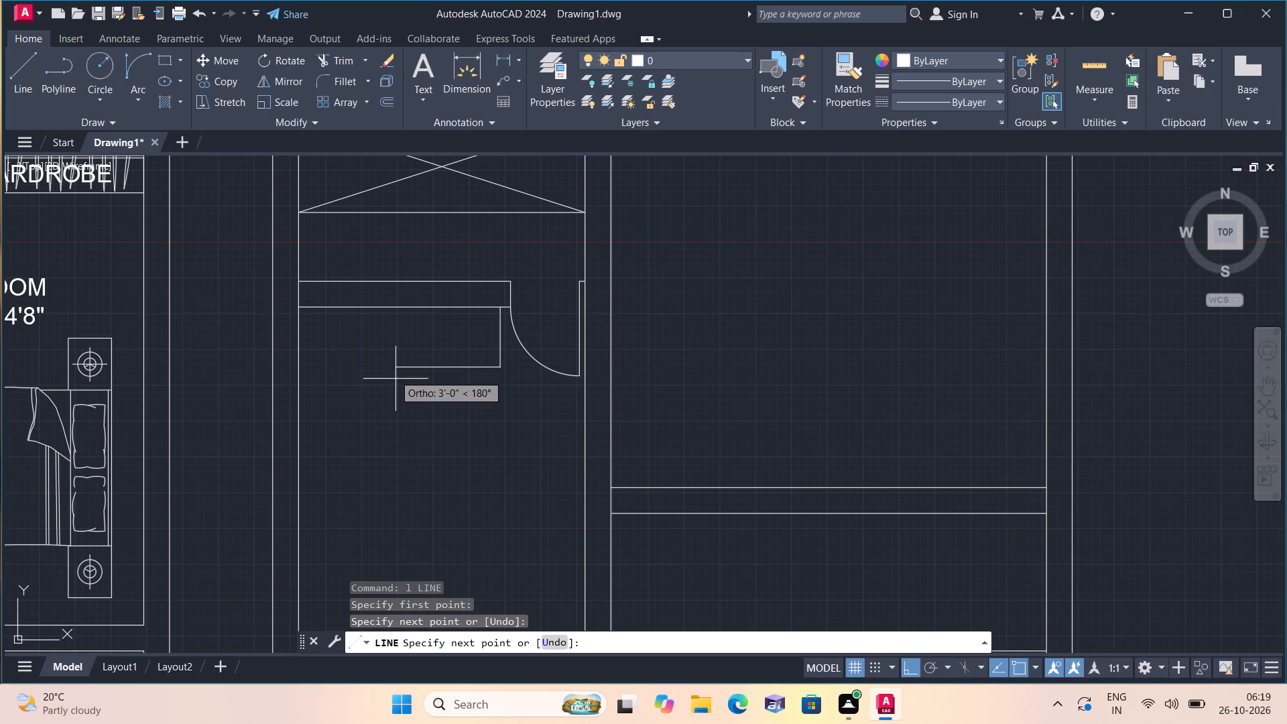
left_click(370, 367)
scroll(399, 448, "down", 1)
middle_click_drag(398, 444, 379, 352)
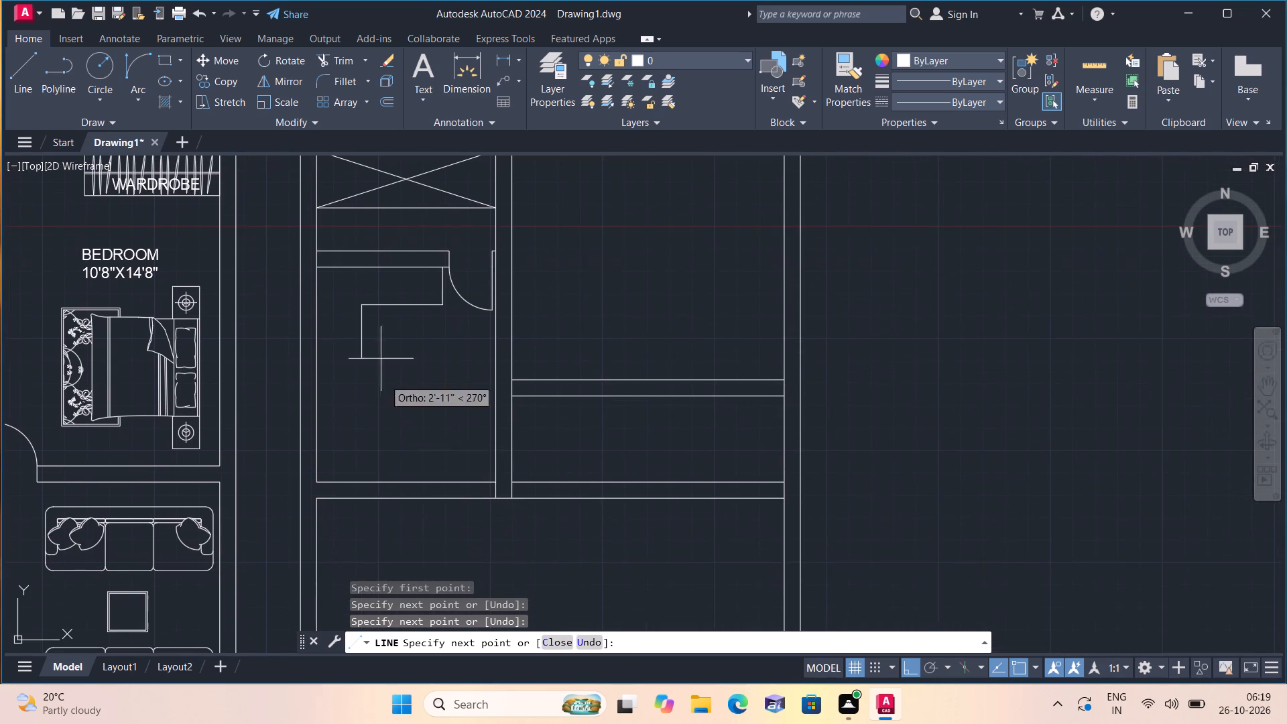
left_click(365, 478)
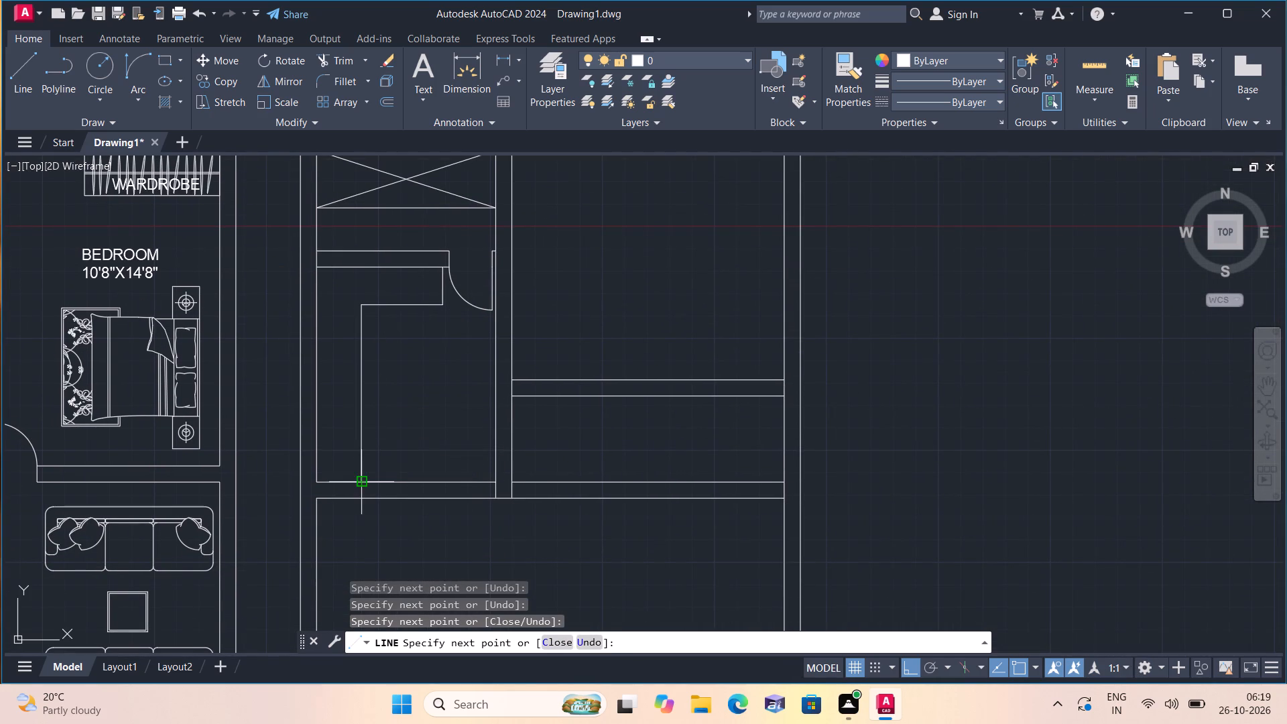
key("space")
Mark a 2' opening in the small room's lower wall with a line leftward from the partition's lower corner and up across the wall.
scroll(489, 494, "up", 1)
key("space")
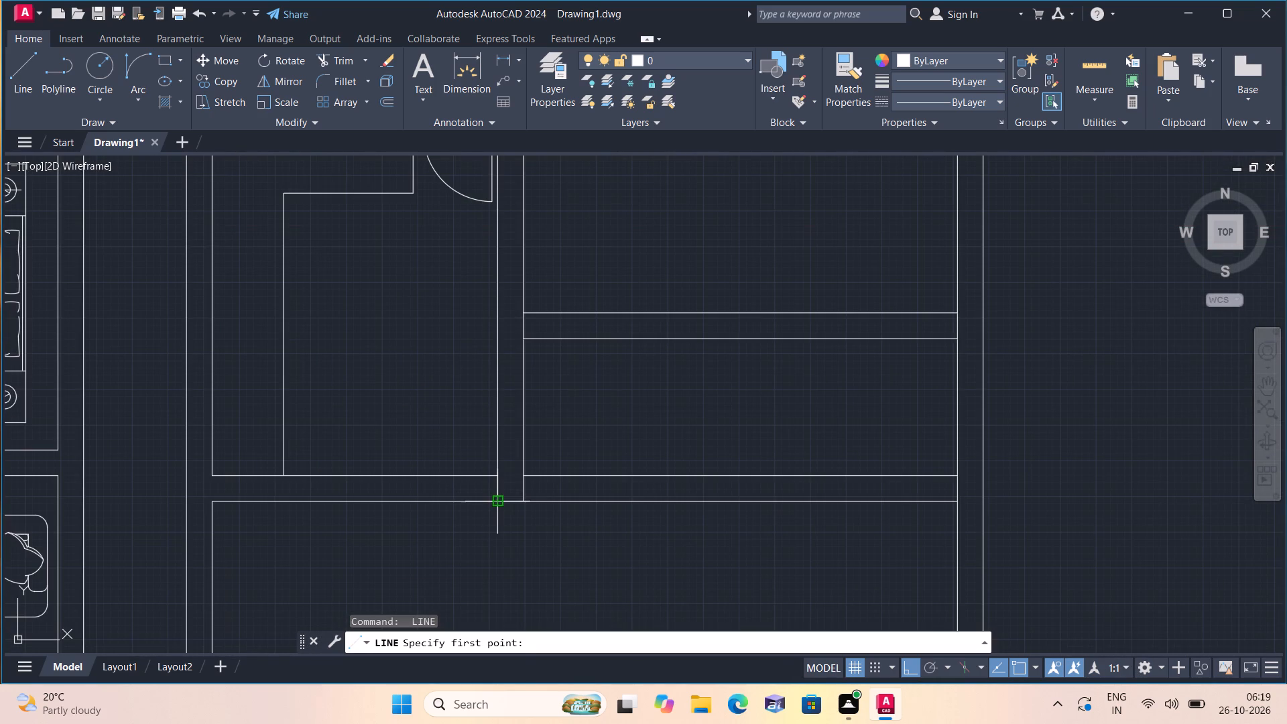
left_click_drag(497, 505, 491, 505)
type("2'")
key("space")
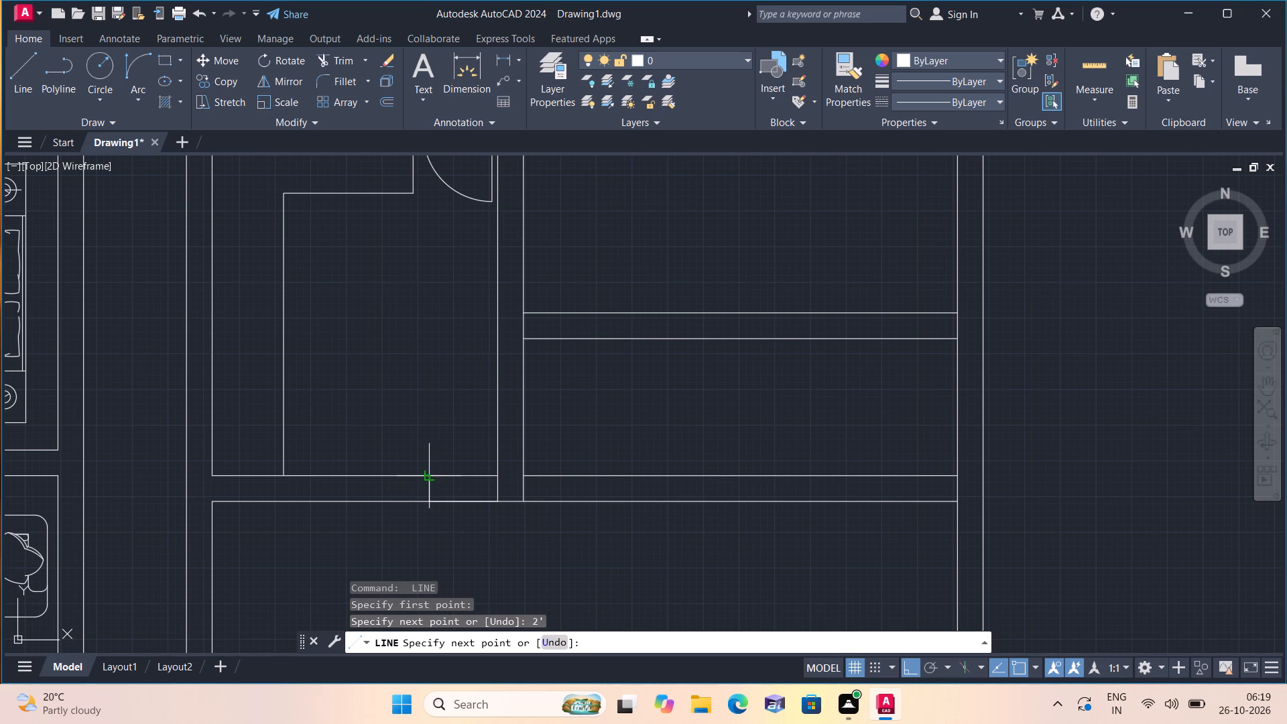
left_click(428, 476)
key("space")
Trim both lower wall lines within the opening and the outer wall's inner line where the new upper wall meets it.
key("t")
type("rim")
key("space")
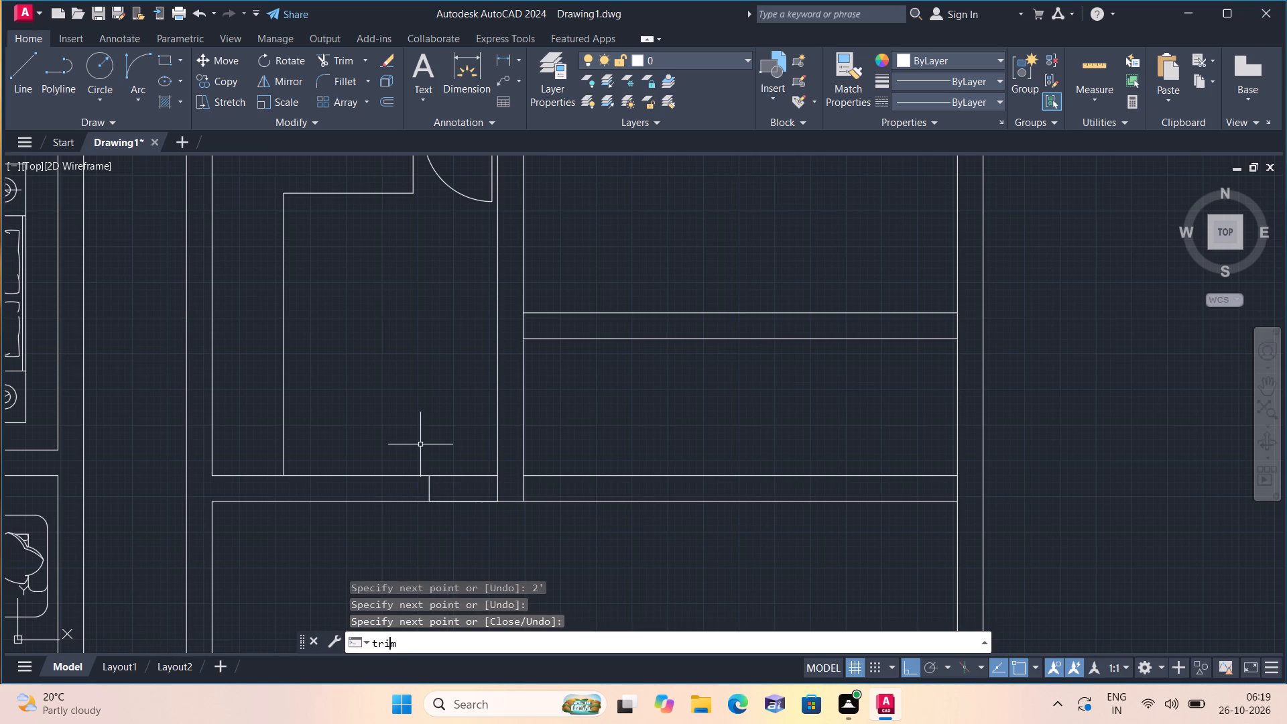
left_click_drag(429, 447, 471, 531)
scroll(477, 514, "down", 1)
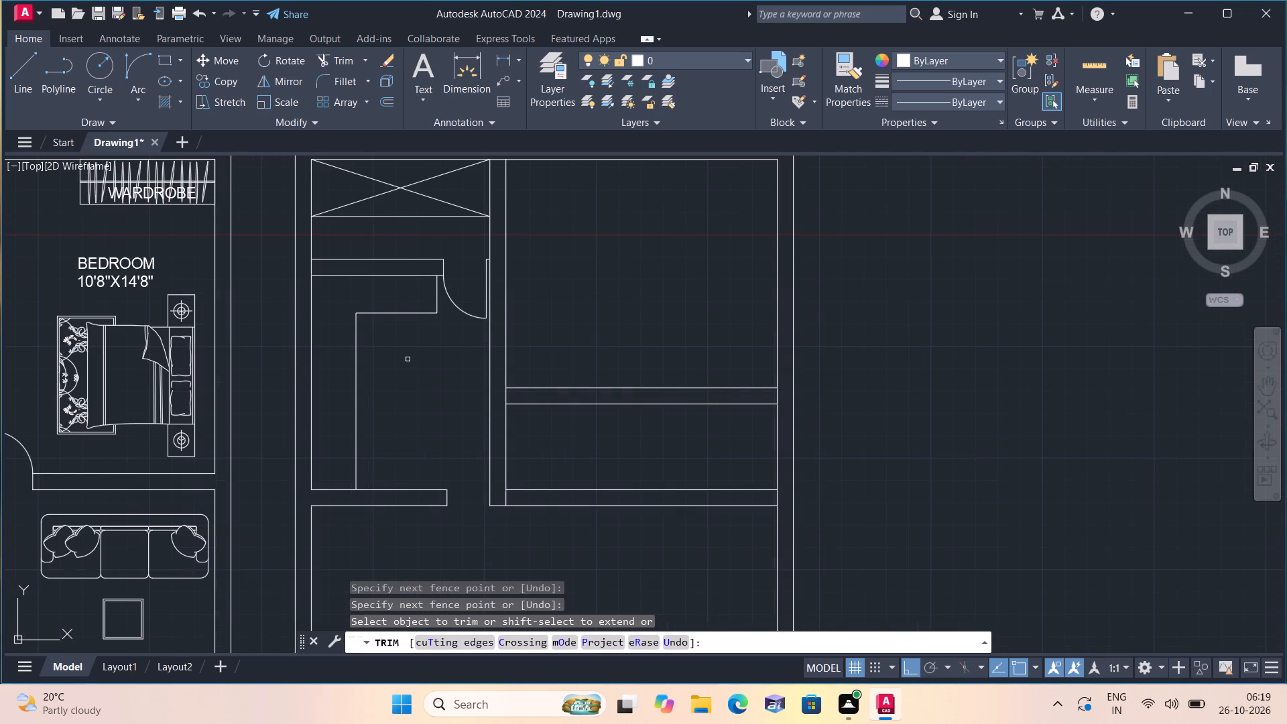
scroll(310, 264, "up", 1)
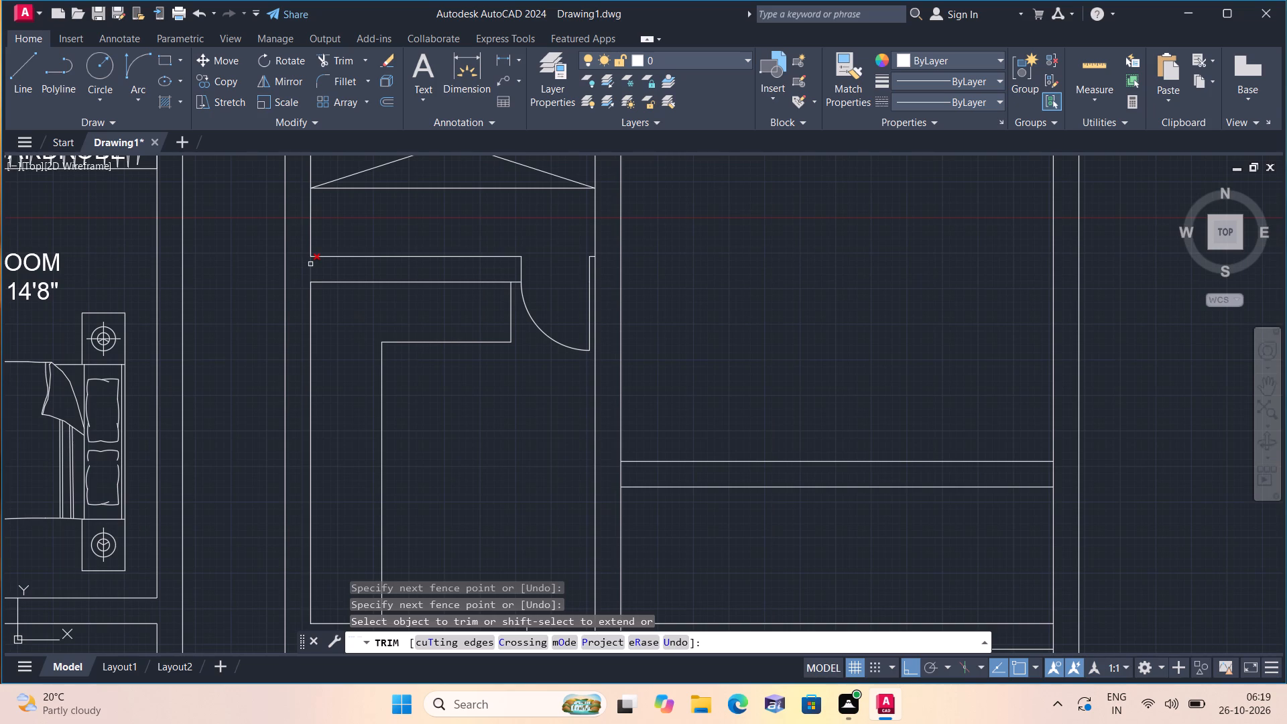
left_click(310, 264)
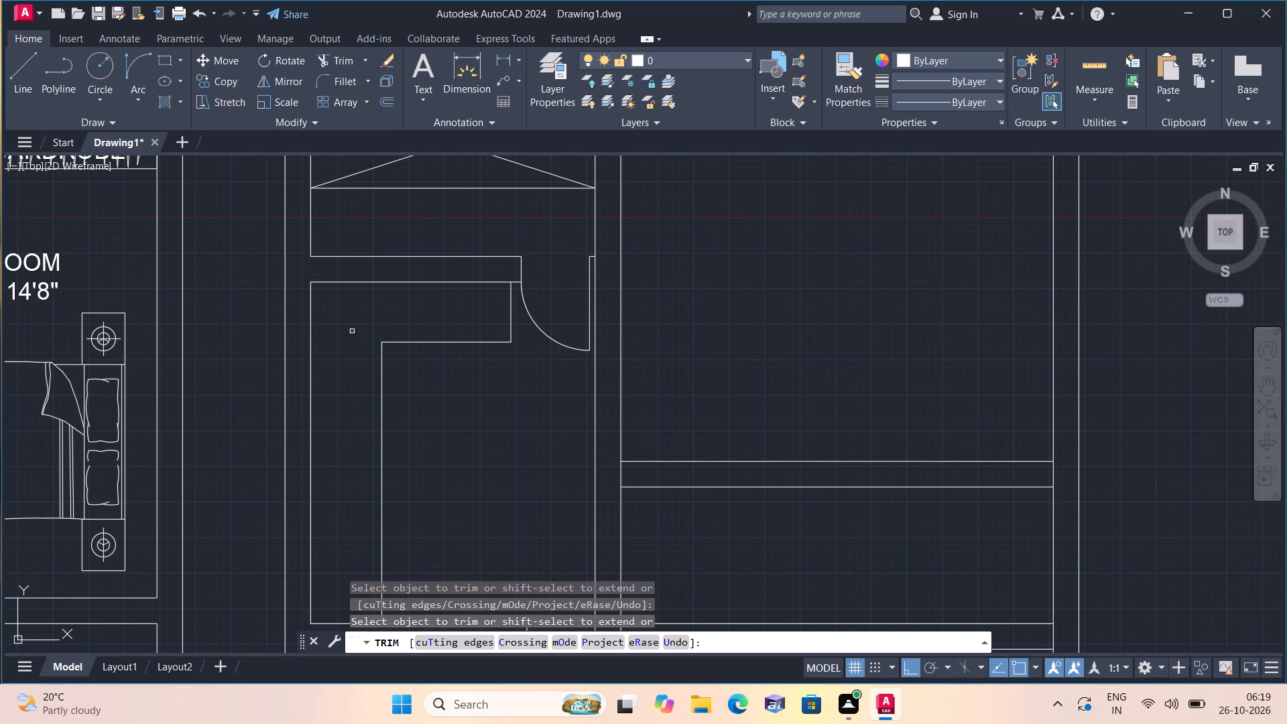
key("Escape")
Draw a horizontal line across the partition's thickness, from the midpoint of the door jamb's top line to the partition's far line.
middle_click_drag(468, 411, 295, 426)
scroll(467, 411, "down", 1)
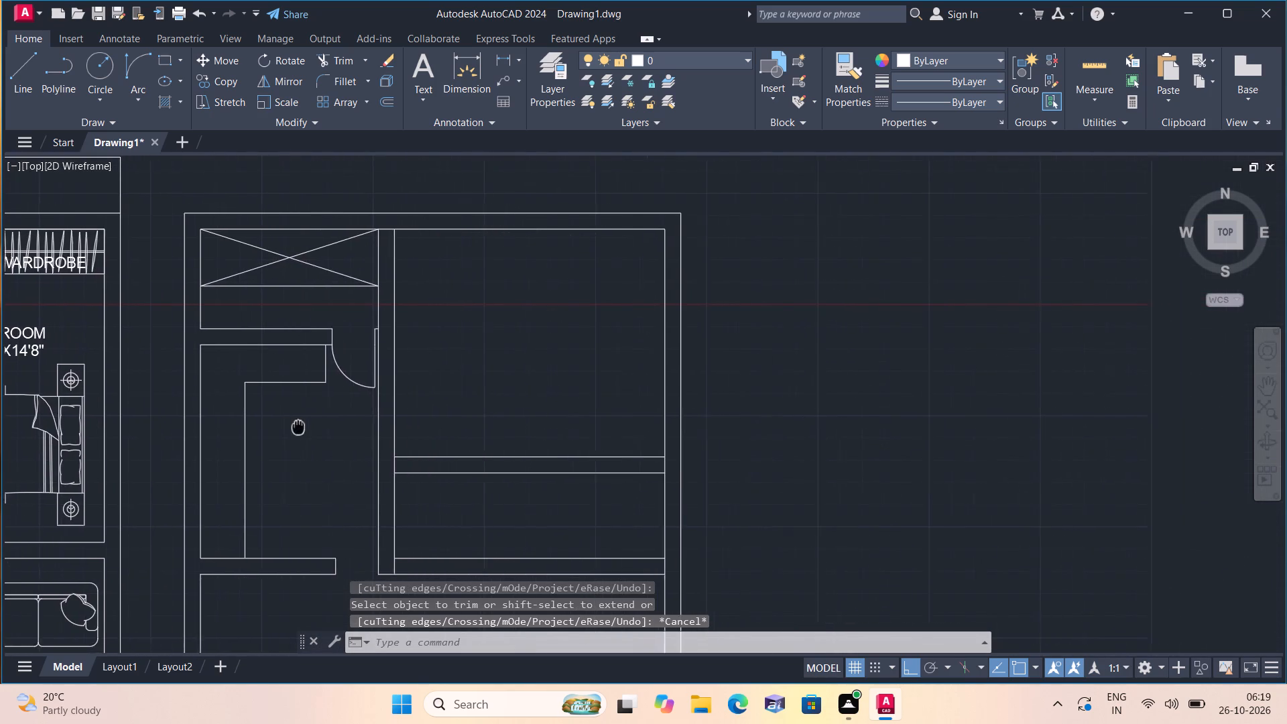
middle_click_drag(295, 426, 299, 406)
scroll(297, 410, "down", 1)
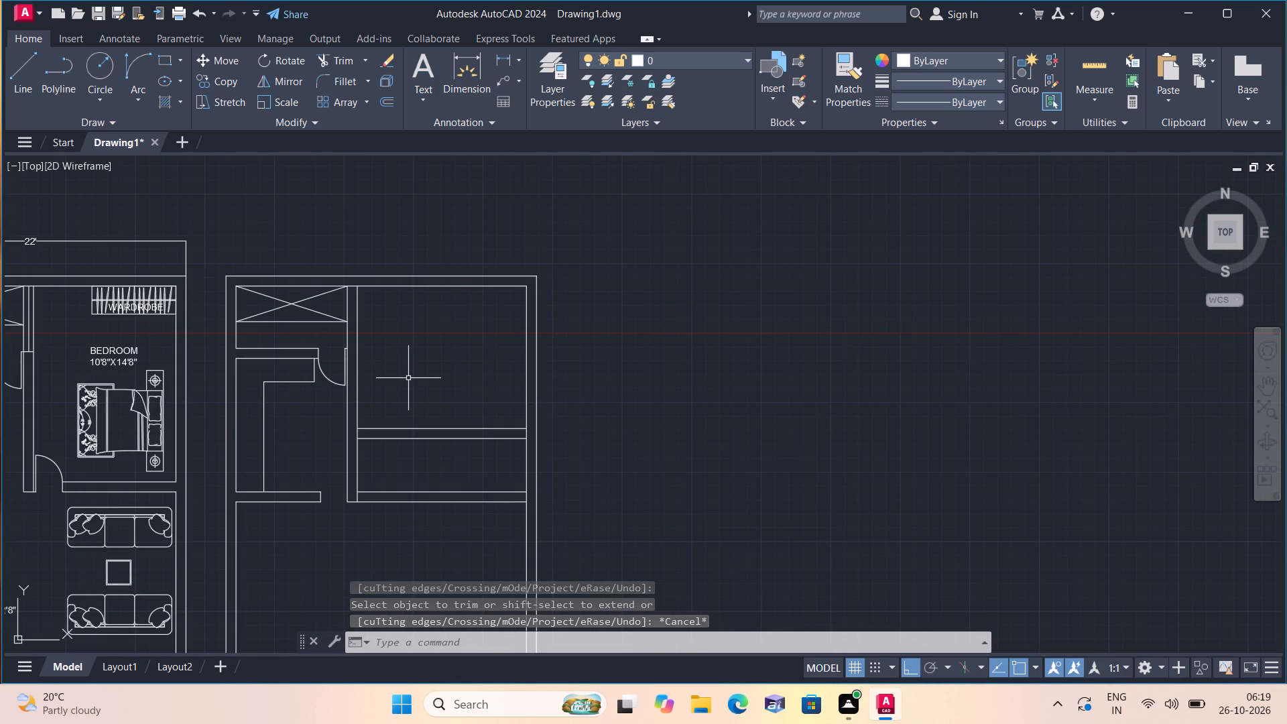
key("l")
key("space")
scroll(365, 351, "up", 2)
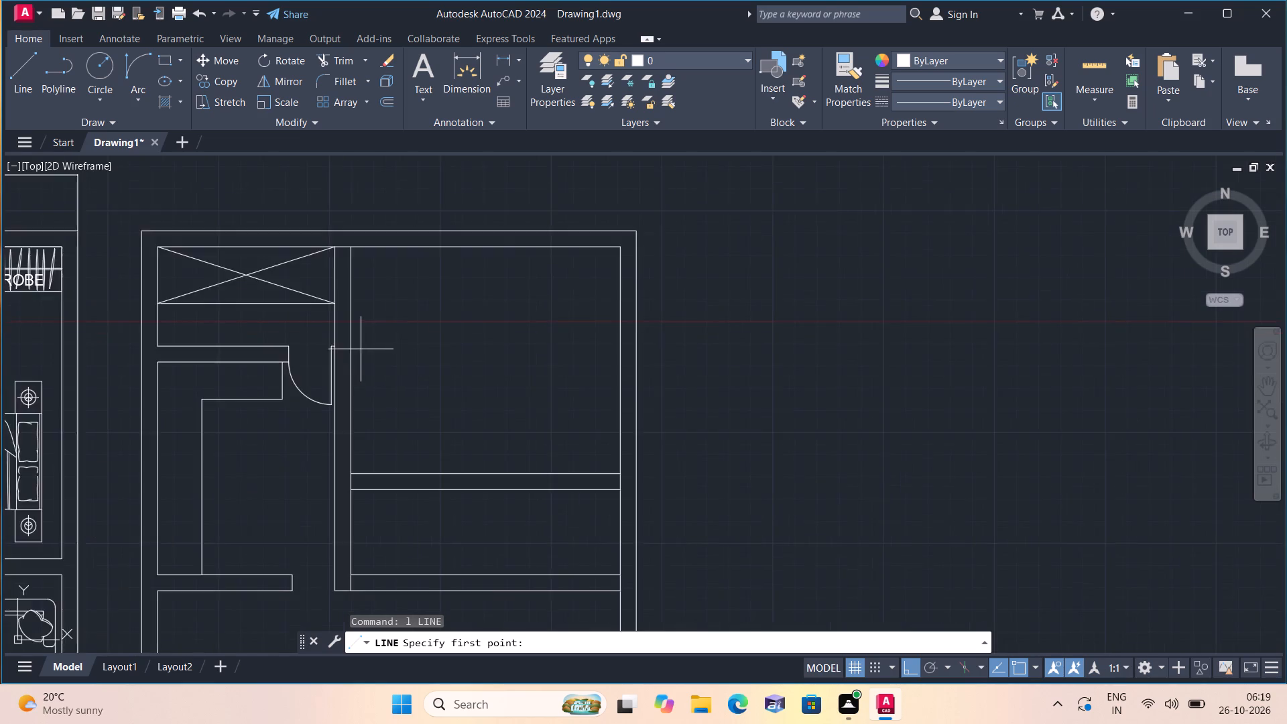
scroll(339, 348, "up", 1)
scroll(280, 346, "up", 1)
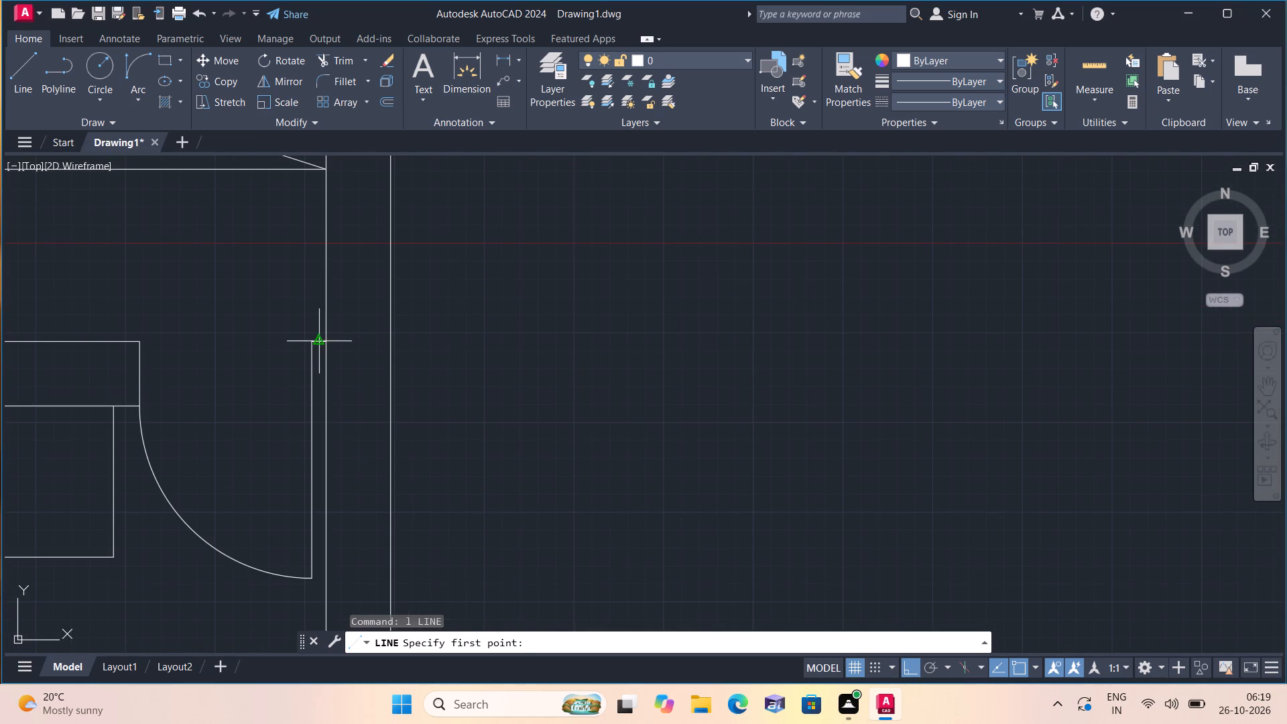
left_click(322, 343)
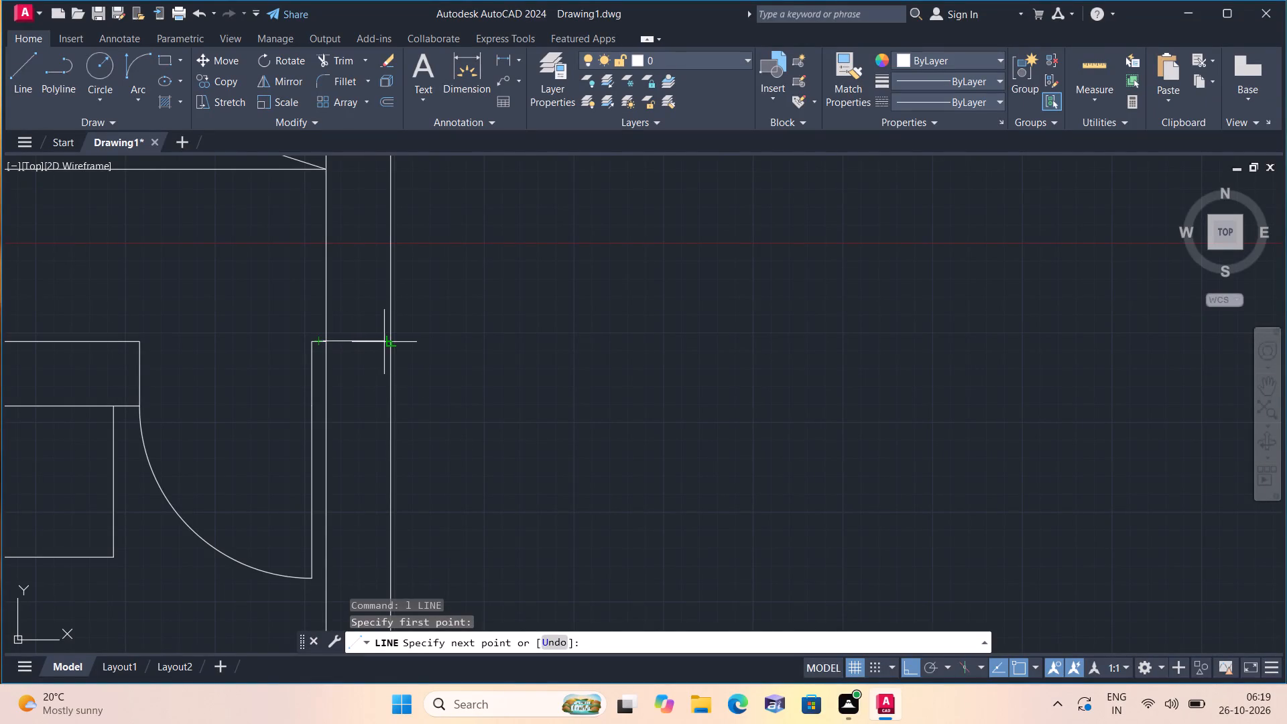
left_click(392, 342)
key("space")
Draw a vertical line from the midpoint of the partition's cross line up to the inner line of the top wall.
scroll(355, 341, "down", 2)
key("space")
scroll(358, 339, "up", 1)
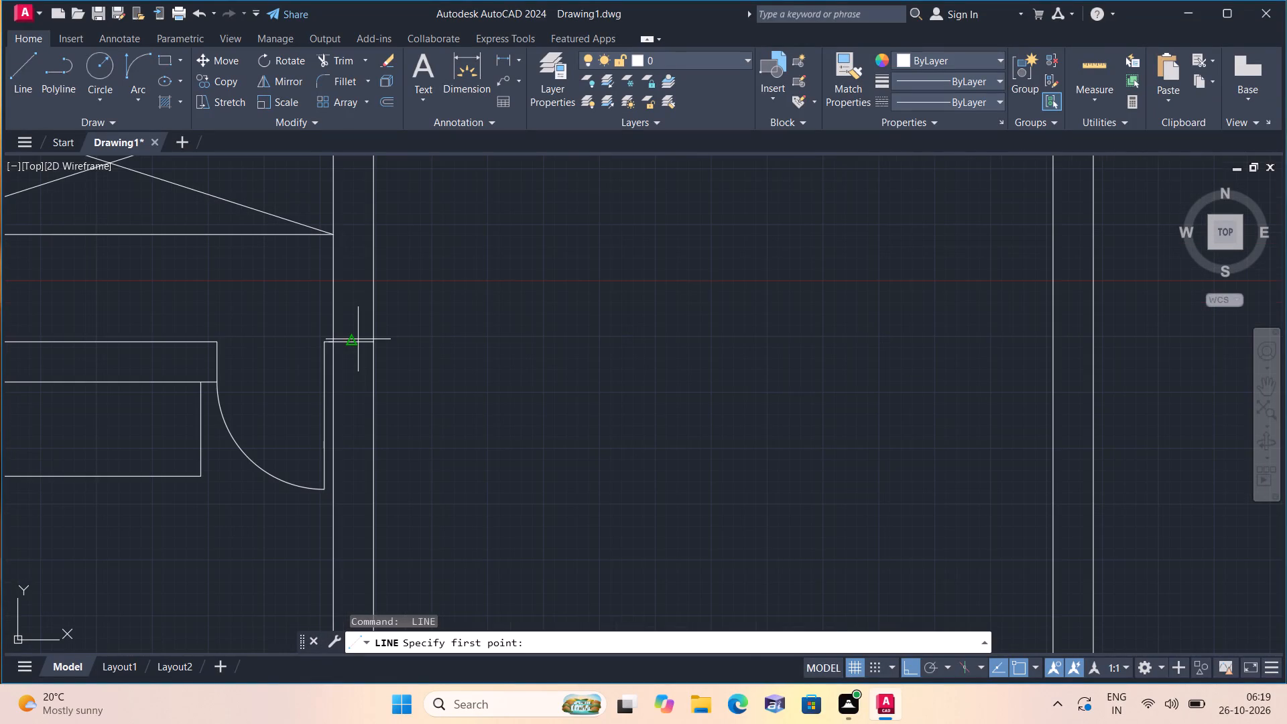
left_click(351, 343)
middle_click_drag(359, 264, 379, 366)
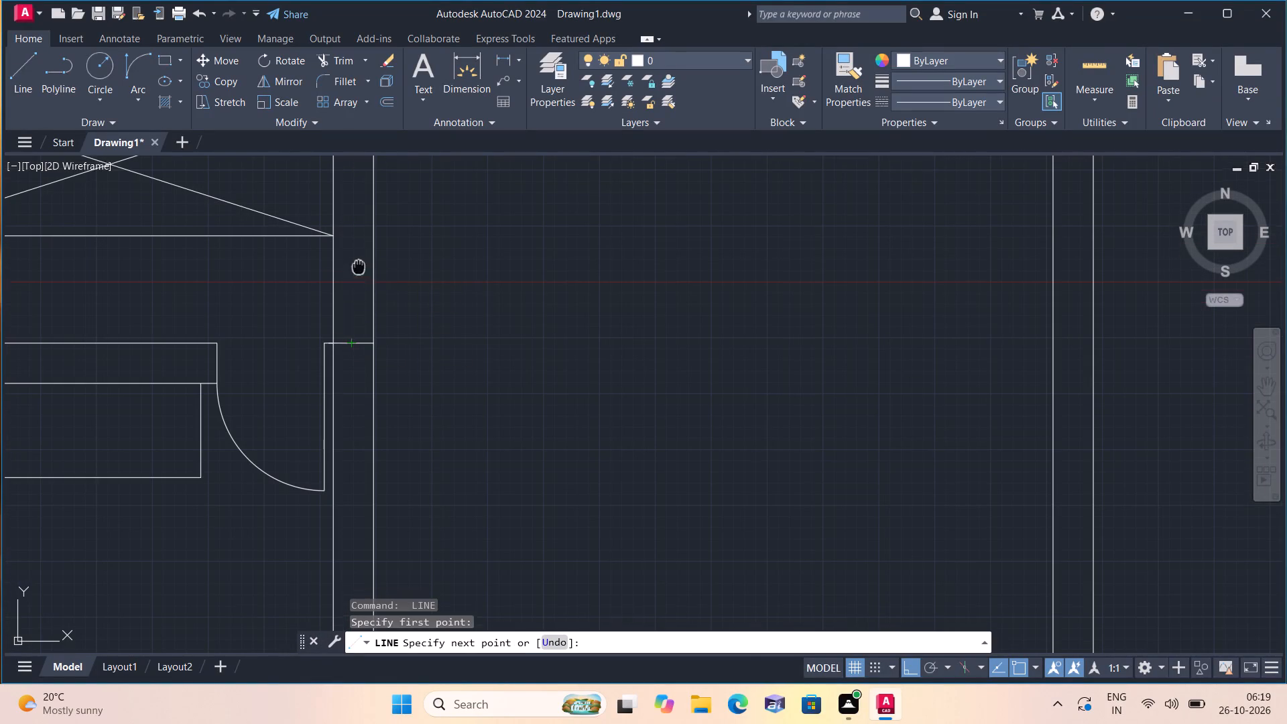
middle_click_drag(379, 366, 391, 428)
left_click(386, 256)
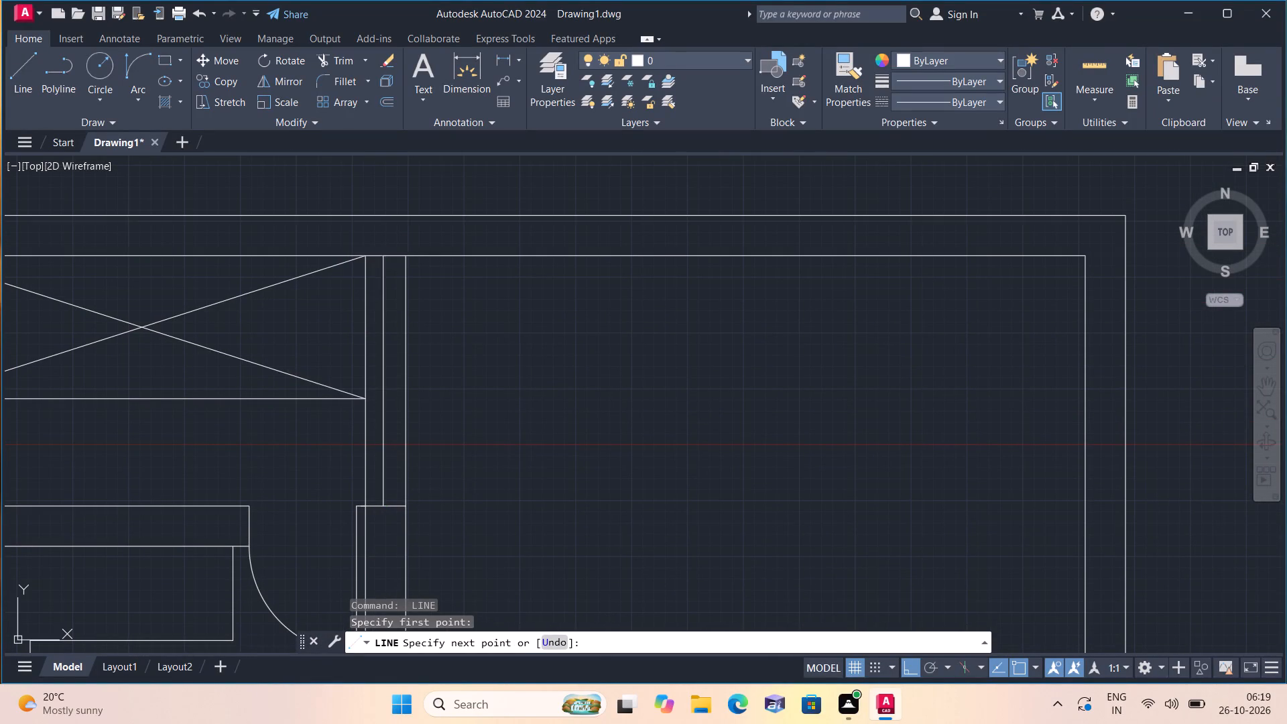
key("space")
Draw a door jamb and leaf at the partition's lower end: 2" right, up across the wall thickness, and 2' further up.
scroll(509, 371, "down", 1)
middle_click_drag(507, 371, 467, 247)
scroll(467, 250, "down", 1)
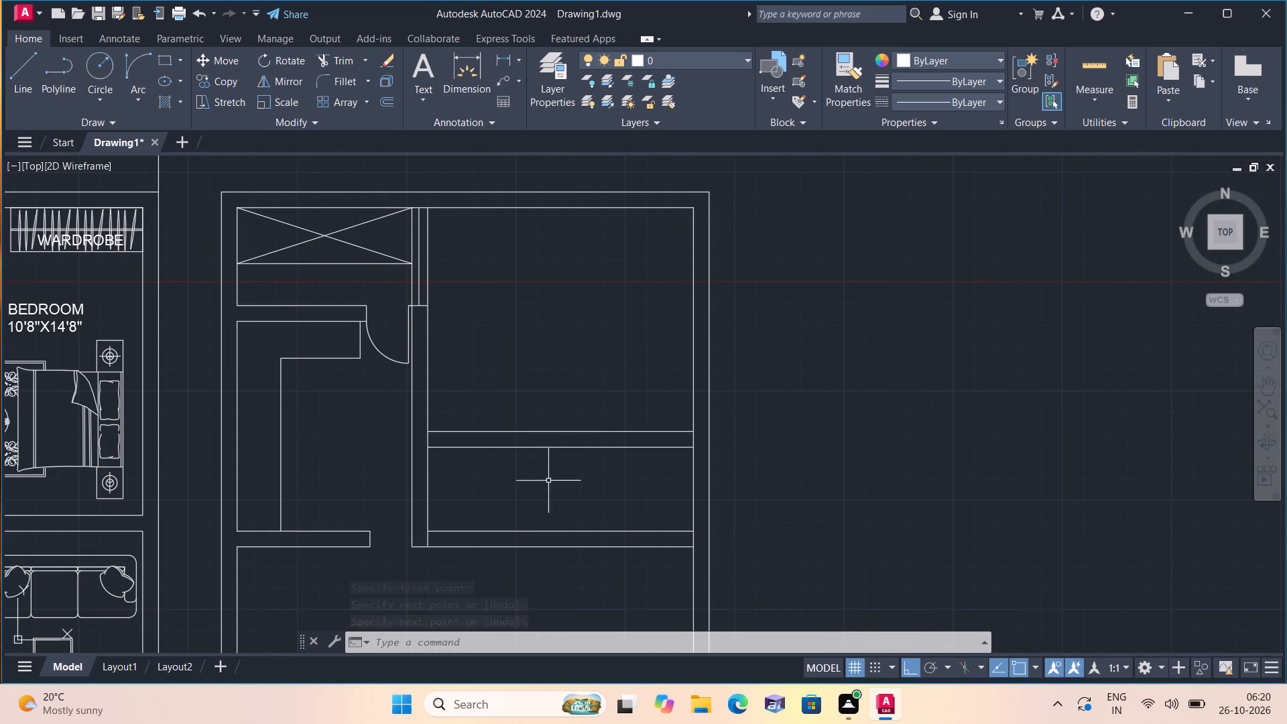
key("space")
scroll(432, 568, "up", 2)
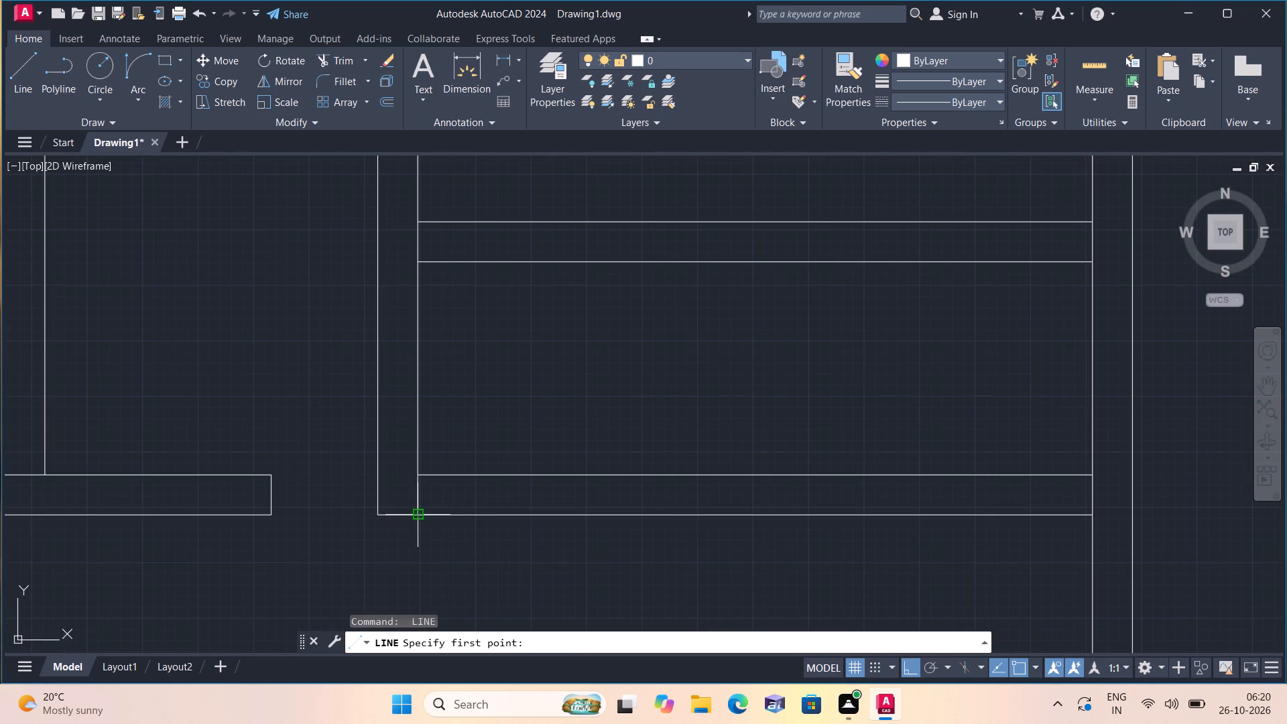
left_click(421, 518)
type("2\"")
key("space")
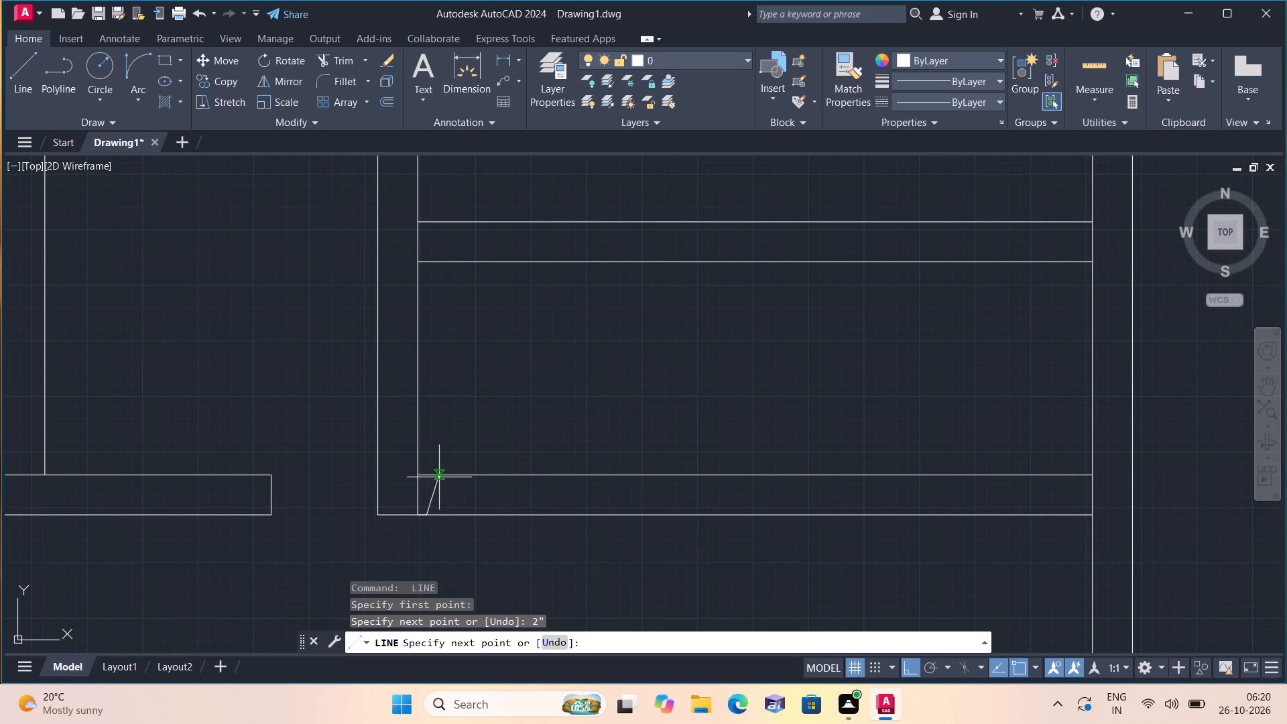
left_click(434, 476)
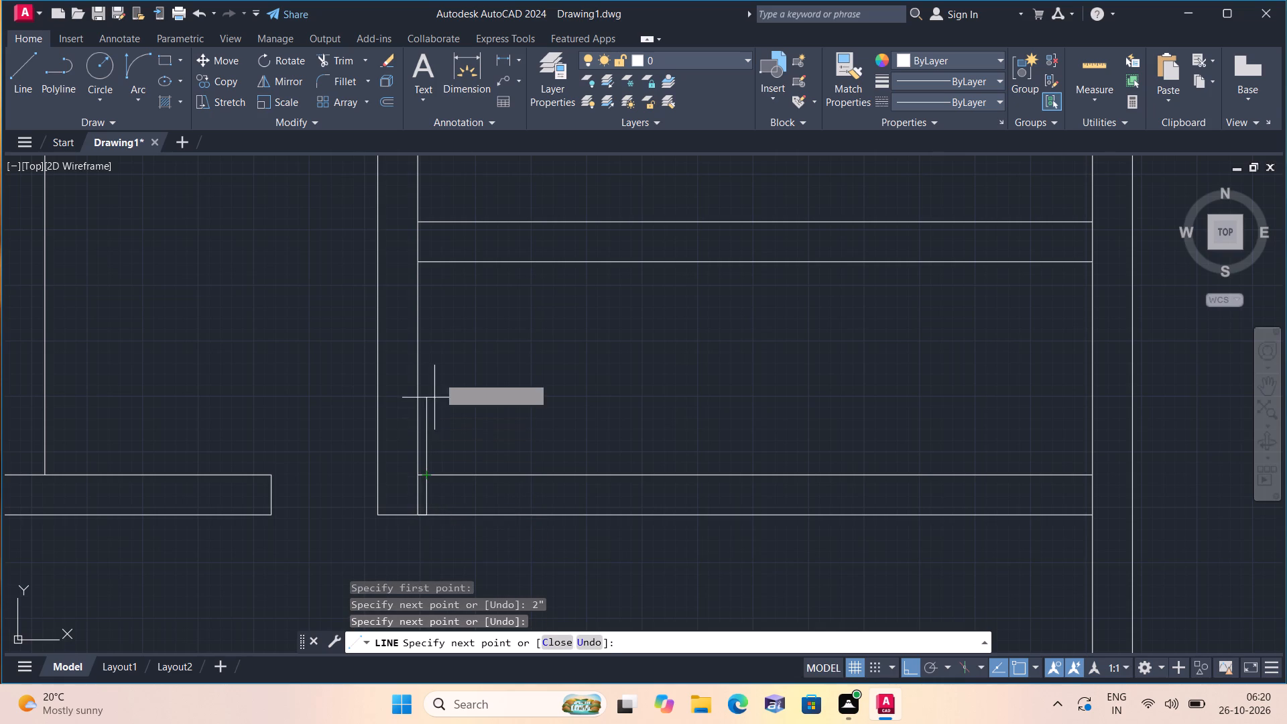
type("2'")
key("space")
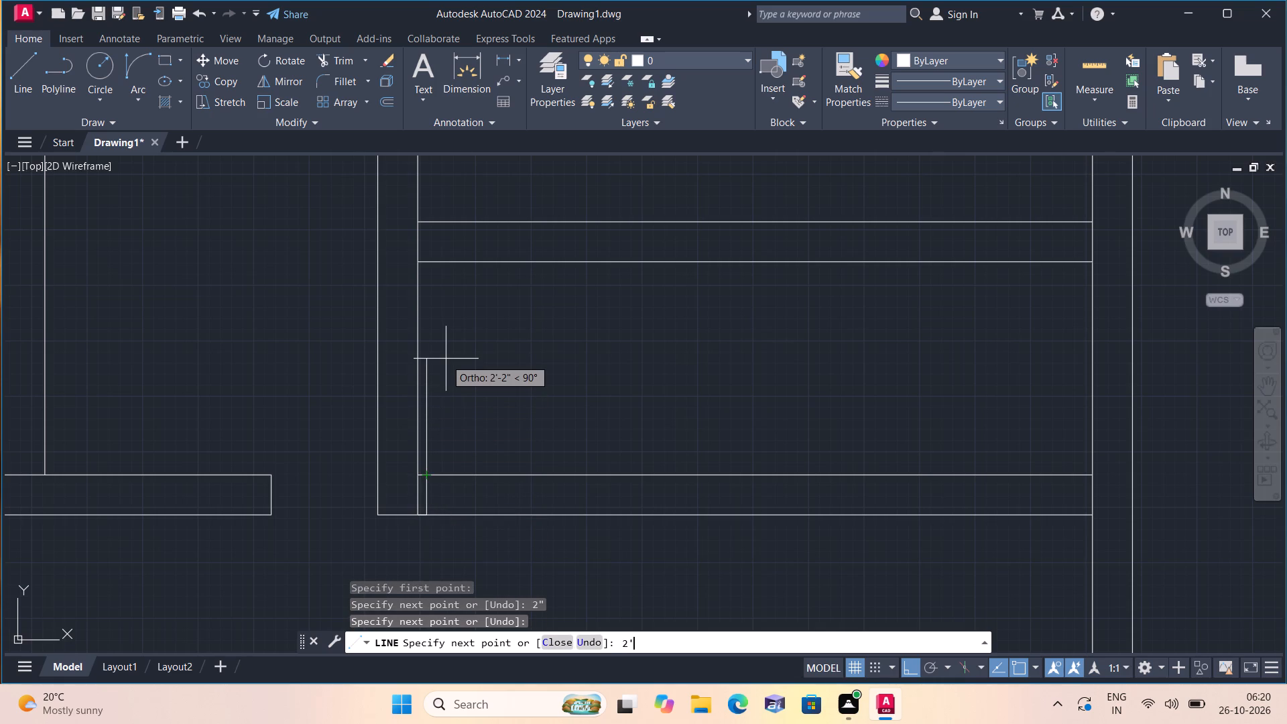
key("space")
Mark the 2' door opening with a line rightward from the jamb along the wall's lower line and up across the wall.
key("space")
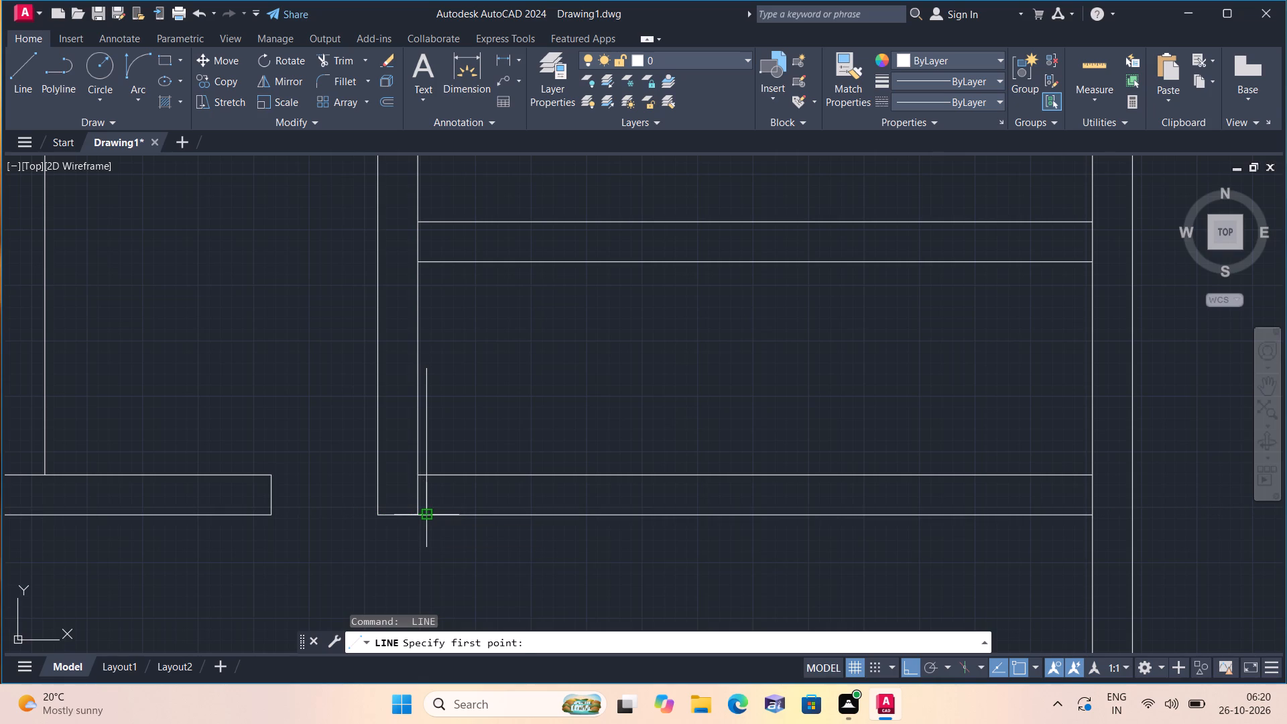
left_click(428, 514)
type("2'")
key("space")
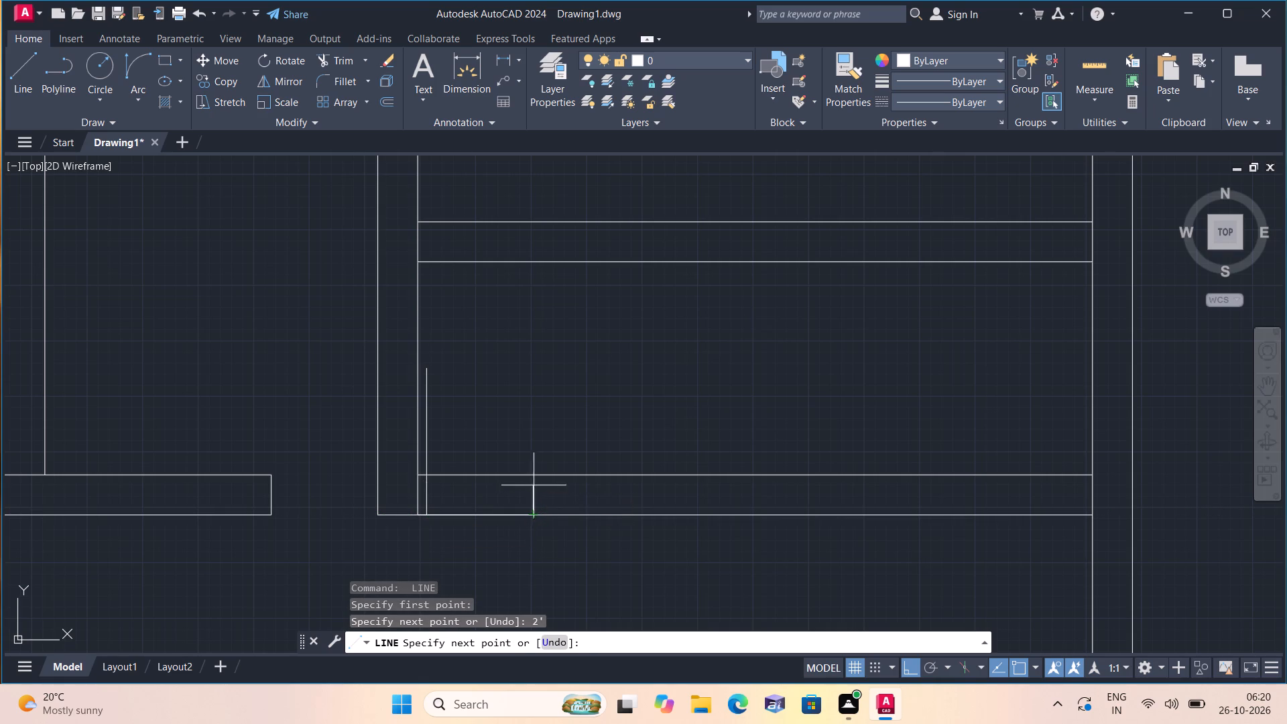
left_click(535, 475)
key("space")
Trim both wall lines within the door opening and the short wall segments between partition and jamb.
type("trim")
key("space")
left_click_drag(509, 448, 501, 552)
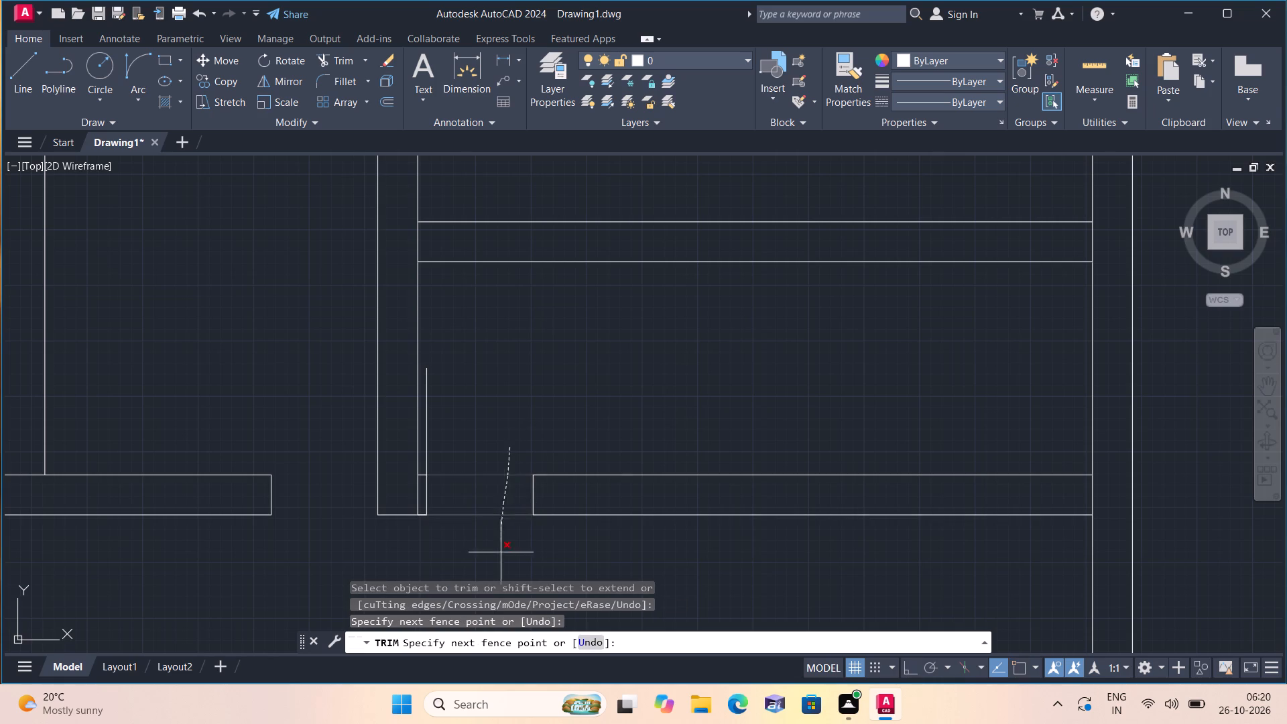
scroll(434, 489, "up", 2)
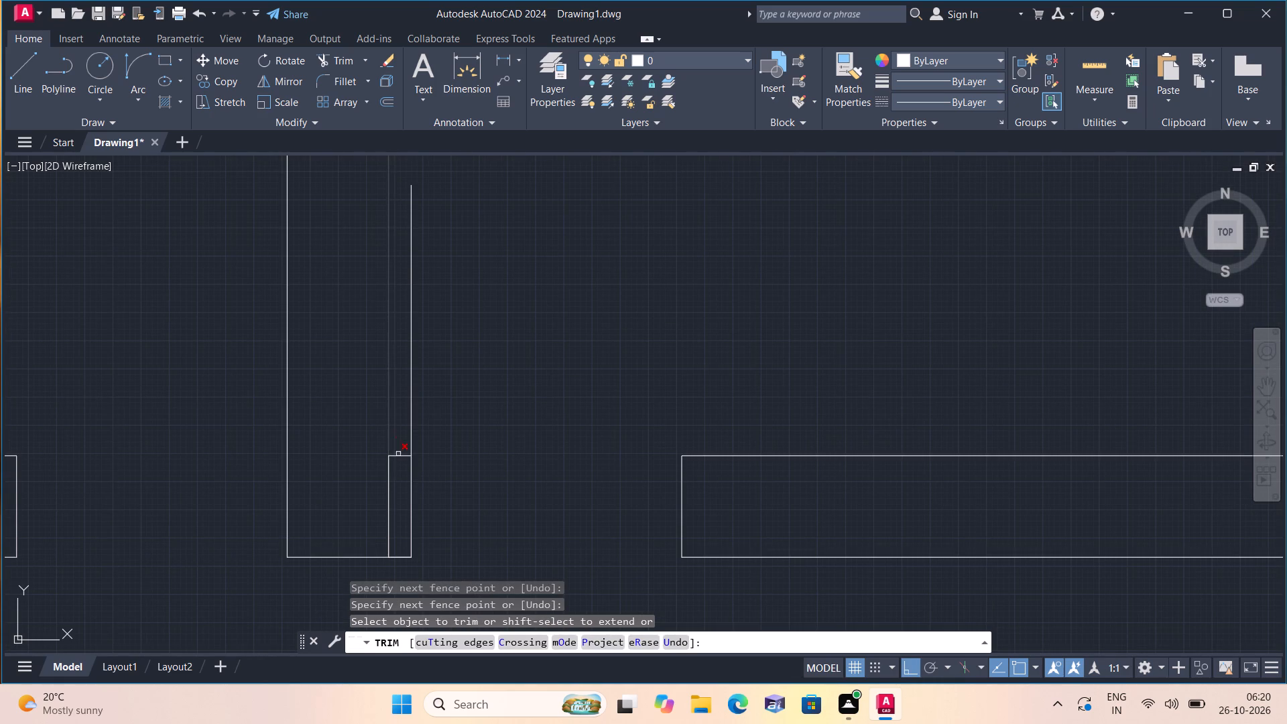
left_click(402, 458)
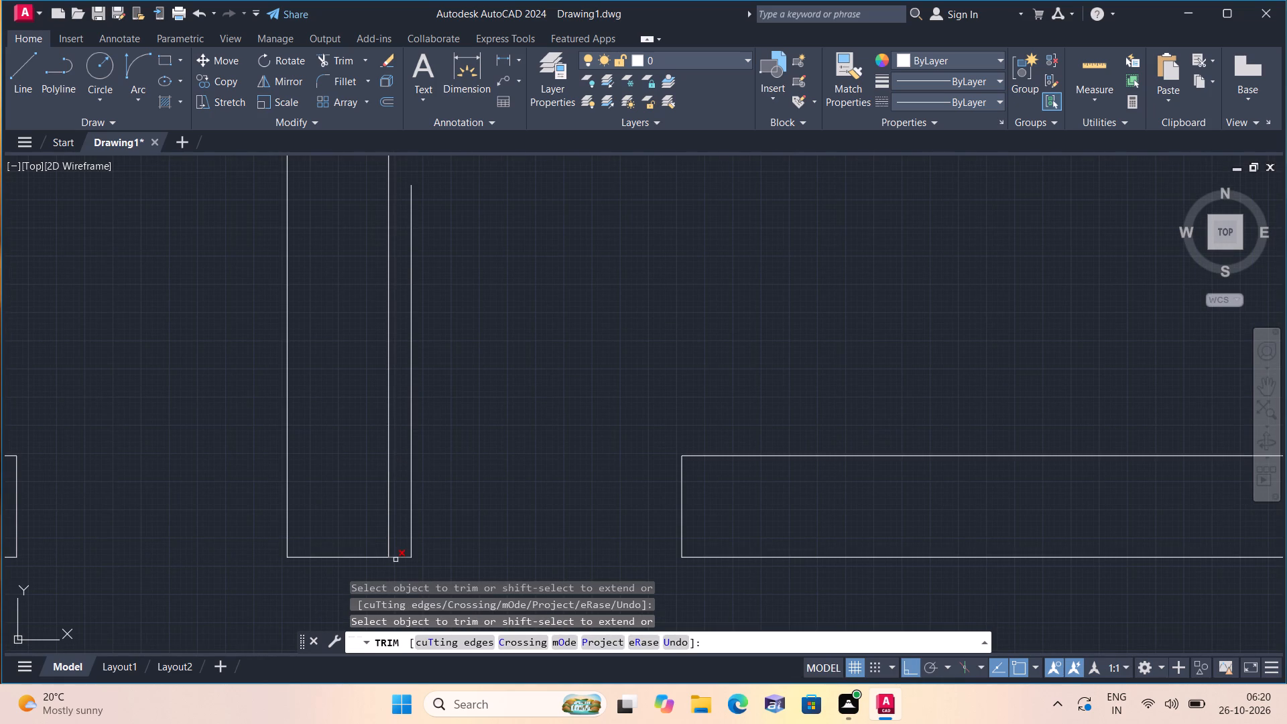
left_click(395, 560)
key("Escape")
Draw the door swing with a Start, End, Direction arc from the leaf's top to the opening's far upper corner.
scroll(500, 492, "down", 1)
left_click(139, 97)
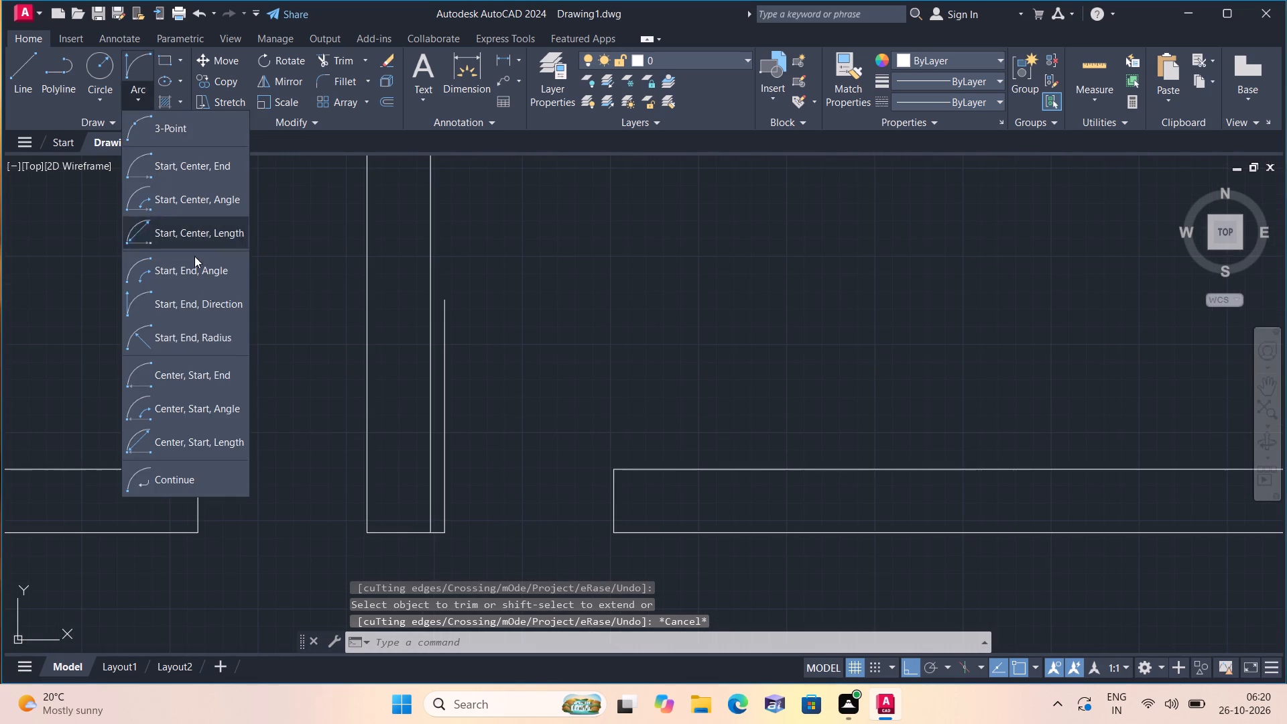
left_click(212, 299)
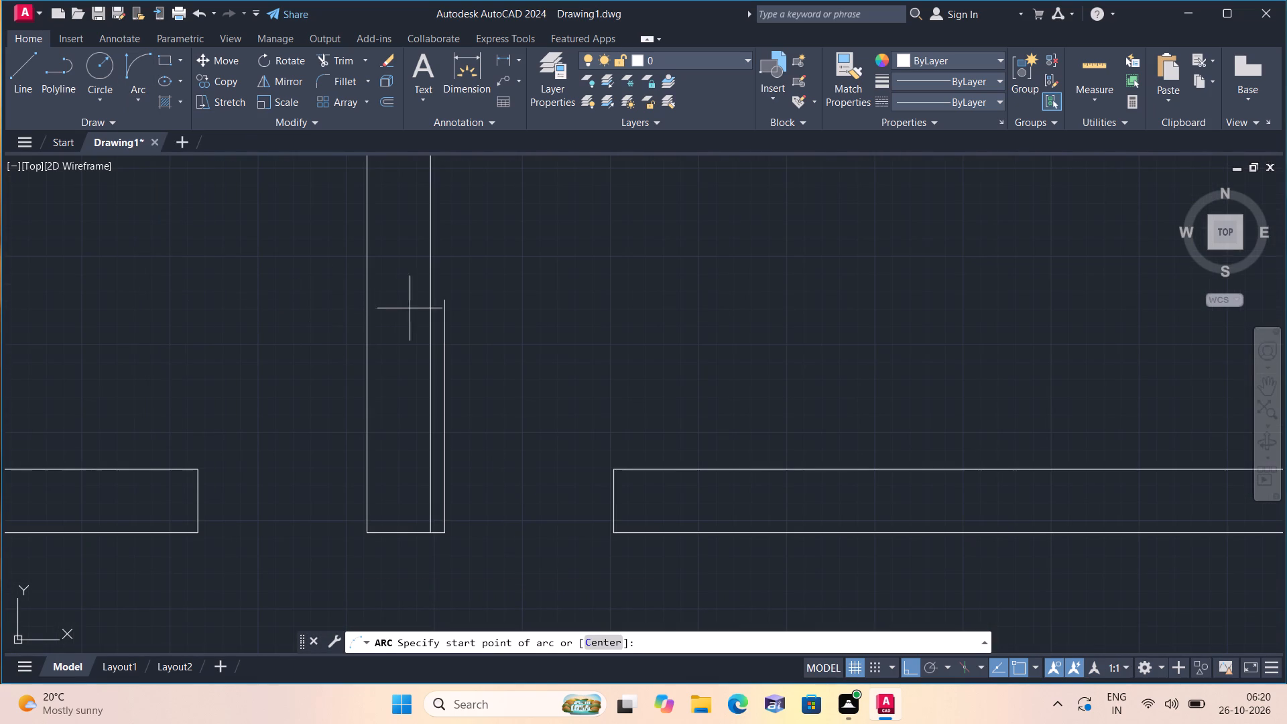
left_click(442, 299)
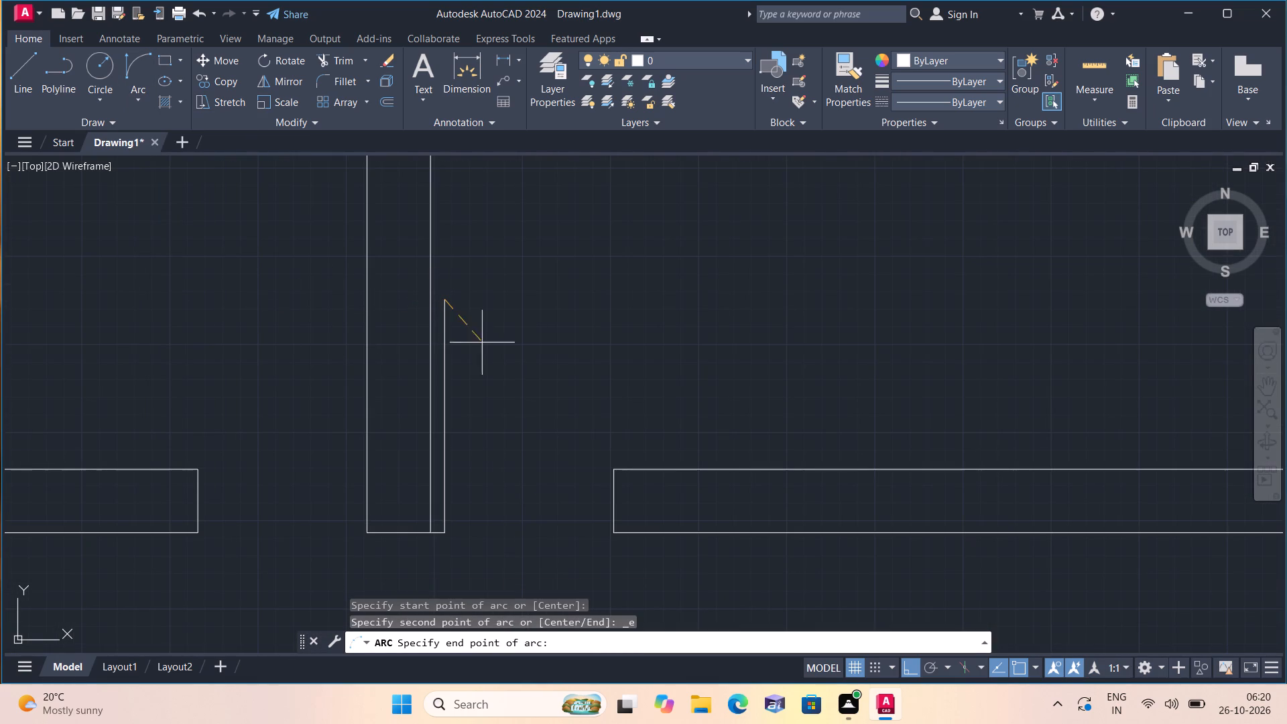
left_click(616, 471)
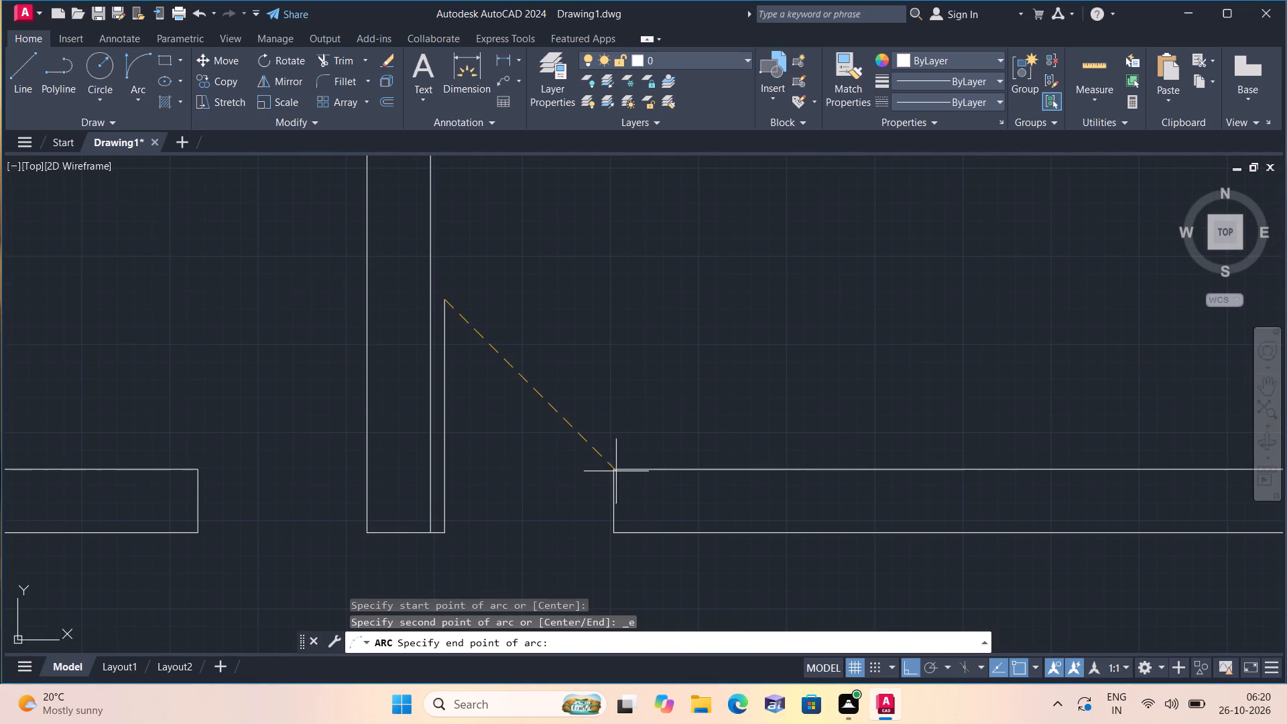
left_click(620, 381)
Draw a vertical line just right of the door opening, from the lower wall's upper line to the top line of the wall above.
middle_click_drag(619, 381, 550, 447)
scroll(619, 381, "down", 1)
scroll(550, 448, "down", 1)
middle_click_drag(573, 444, 511, 449)
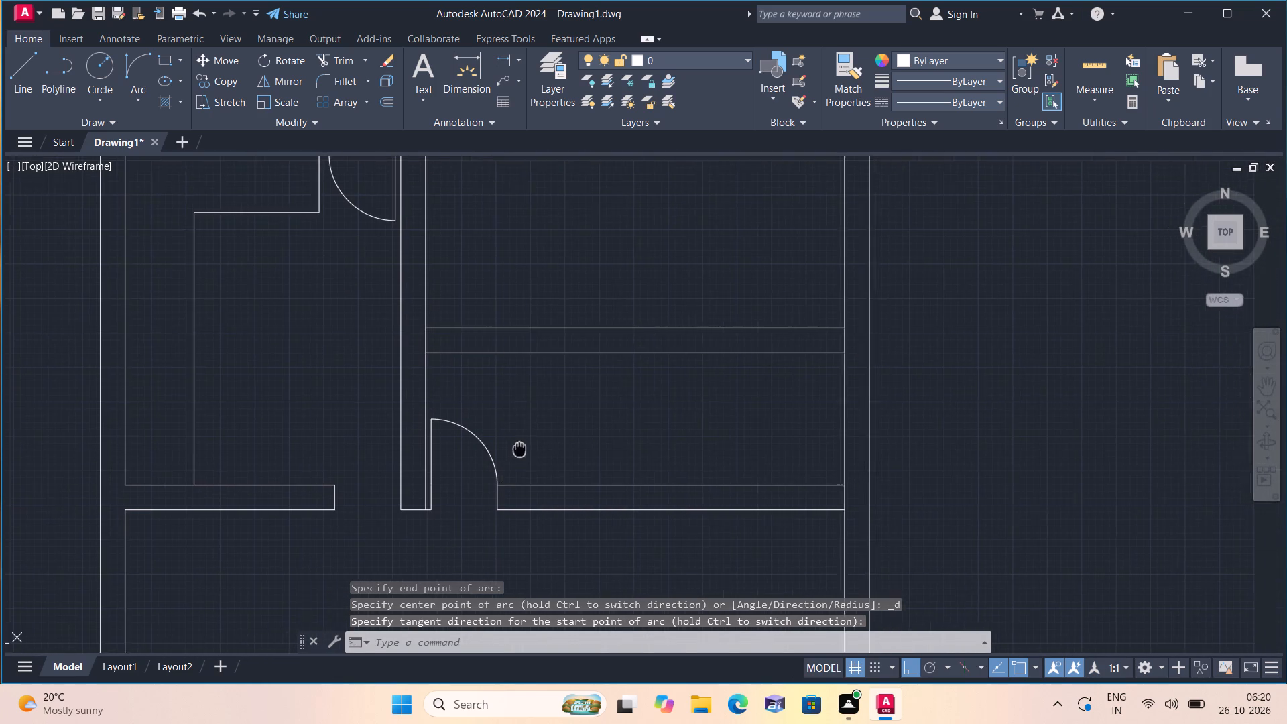
middle_click_drag(511, 449, 483, 465)
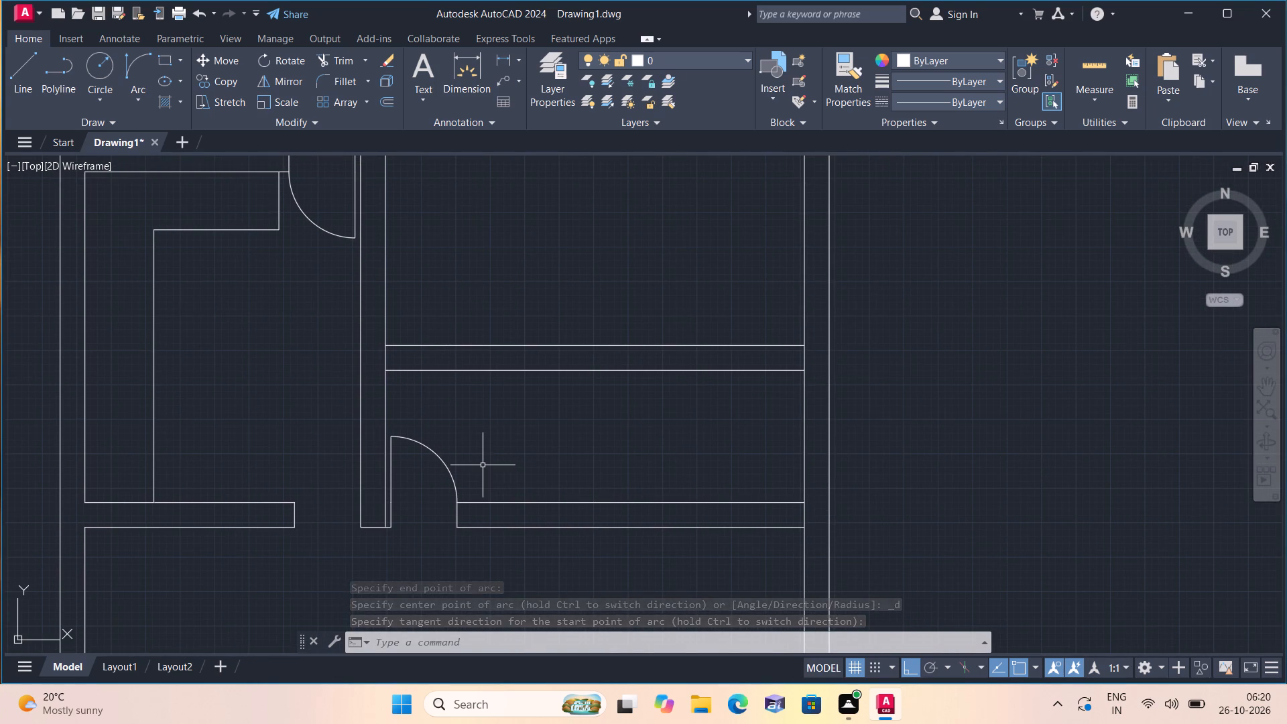
key("l")
key("space")
scroll(476, 497, "up", 1)
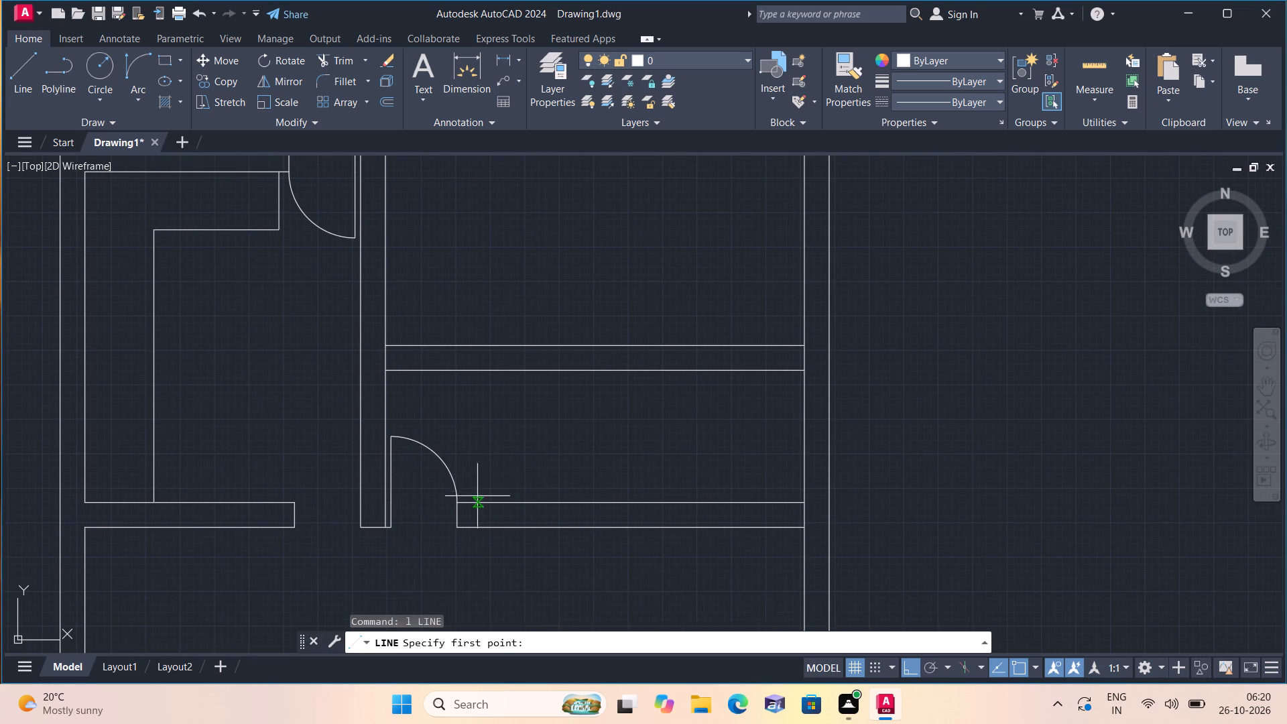
left_click(459, 505)
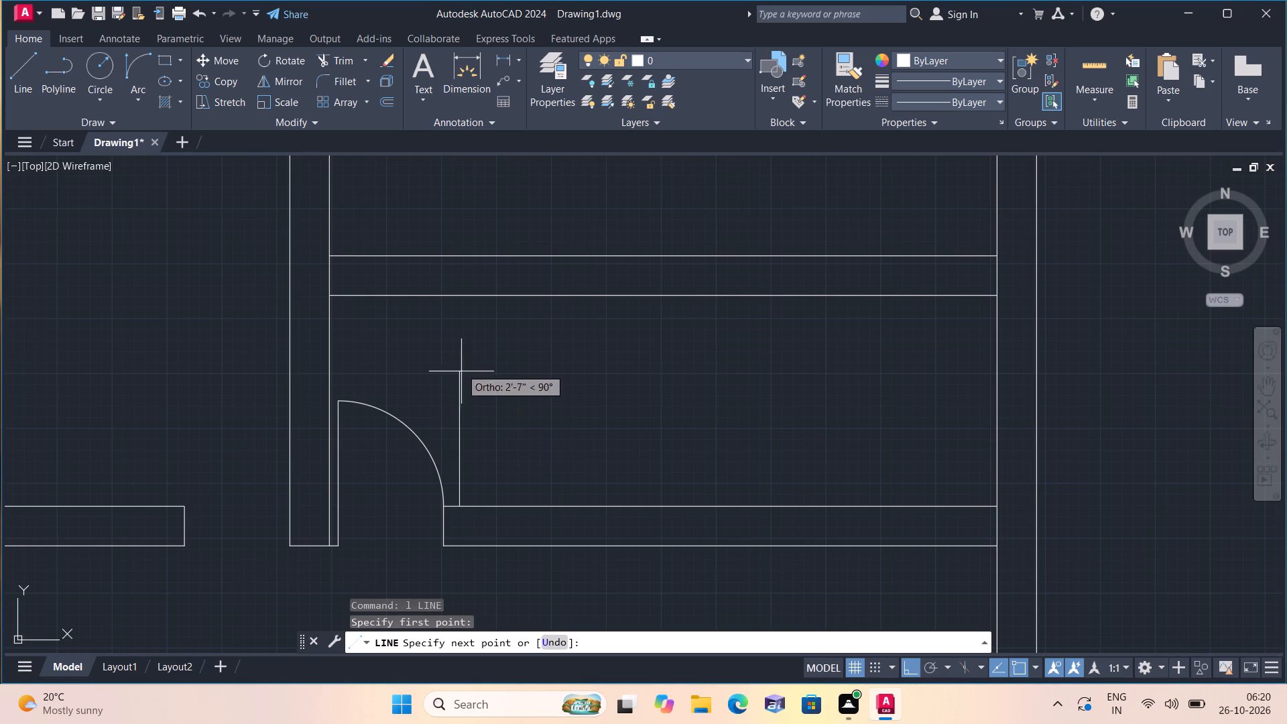
left_click(461, 256)
key("space")
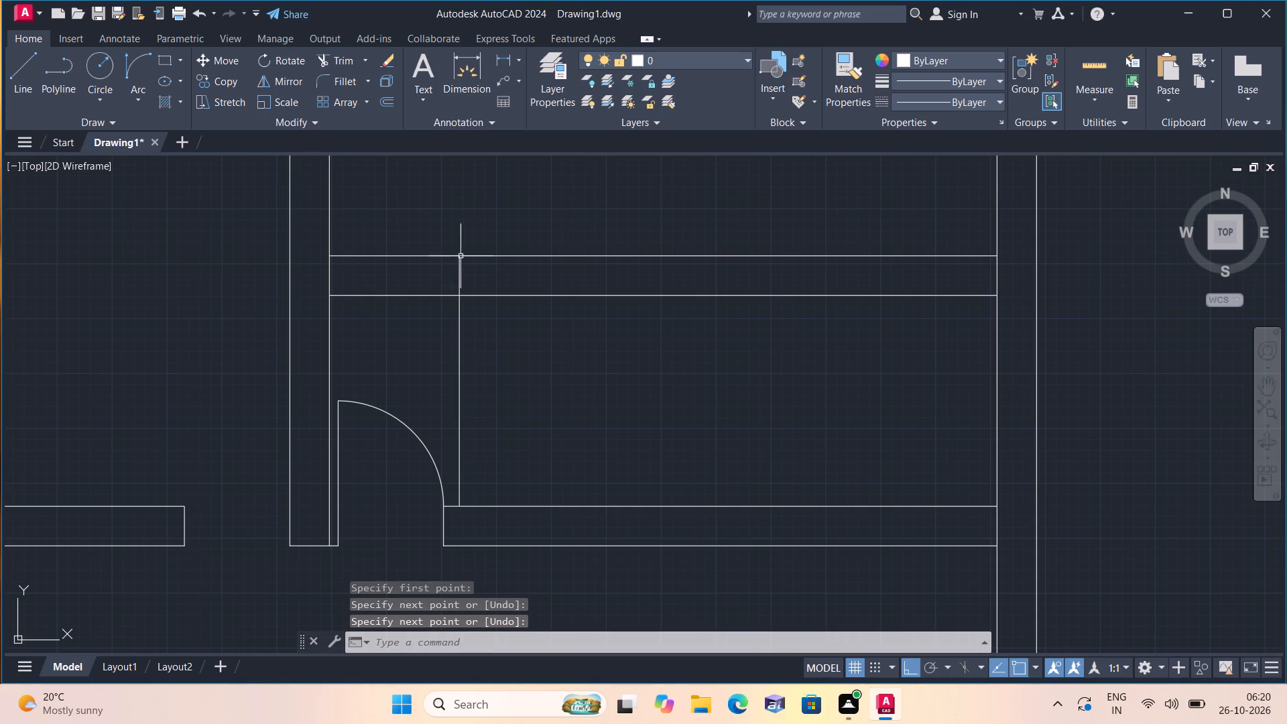
Trim both lines of the upper cross wall between the partition and the new vertical line.
type("trim")
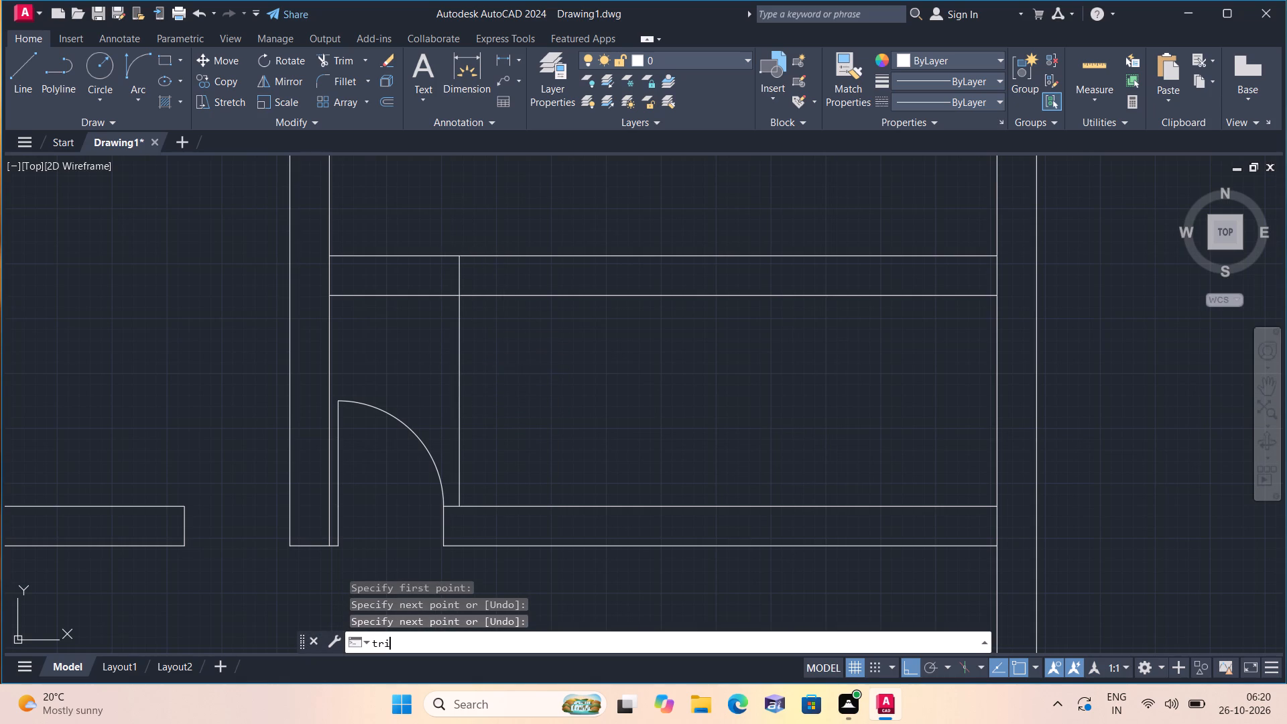
key("space")
left_click_drag(383, 208, 393, 273)
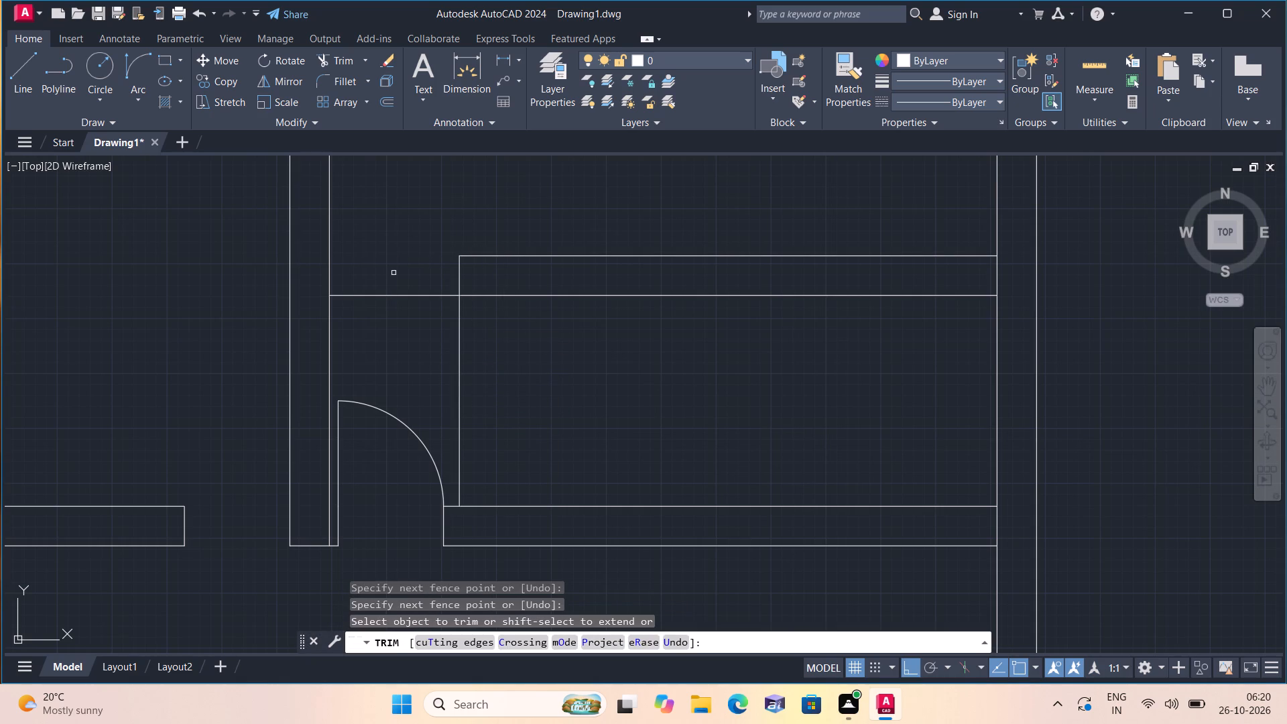
left_click_drag(398, 282, 416, 315)
key("space")
Offset the new vertical line 9" to the right to form the small room's left wall.
scroll(428, 320, "down", 2)
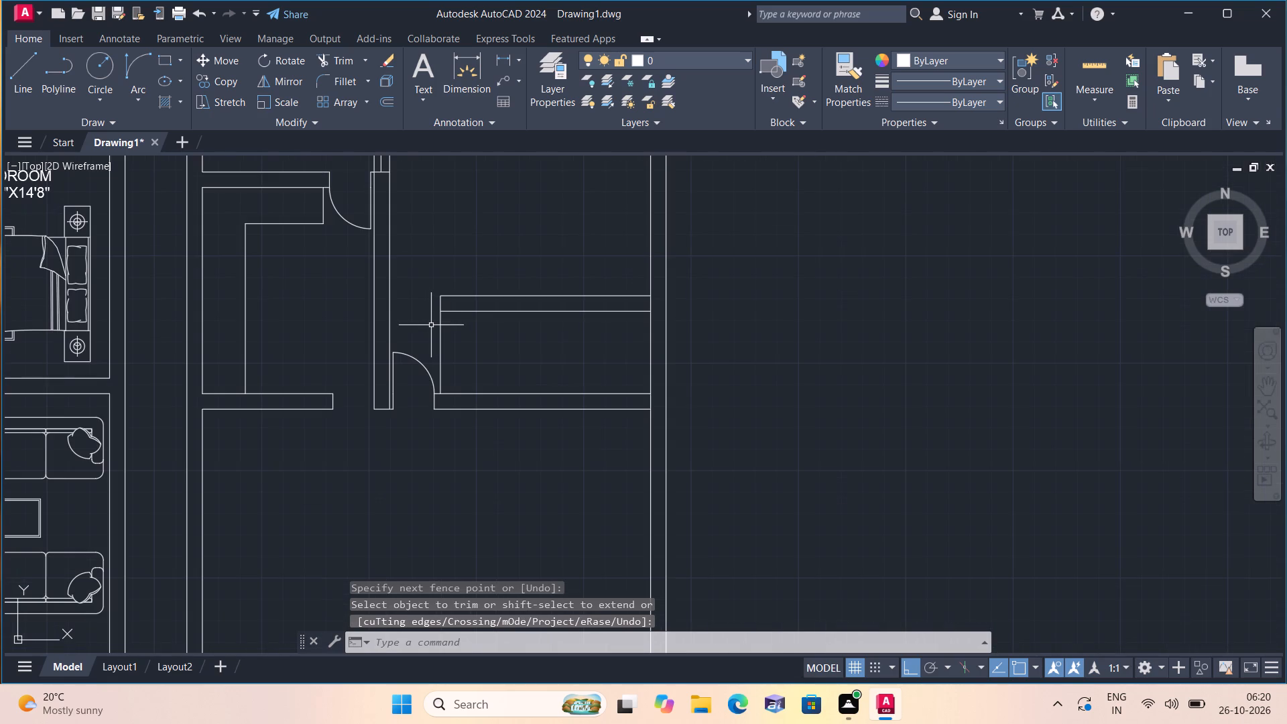
type("off")
key("space")
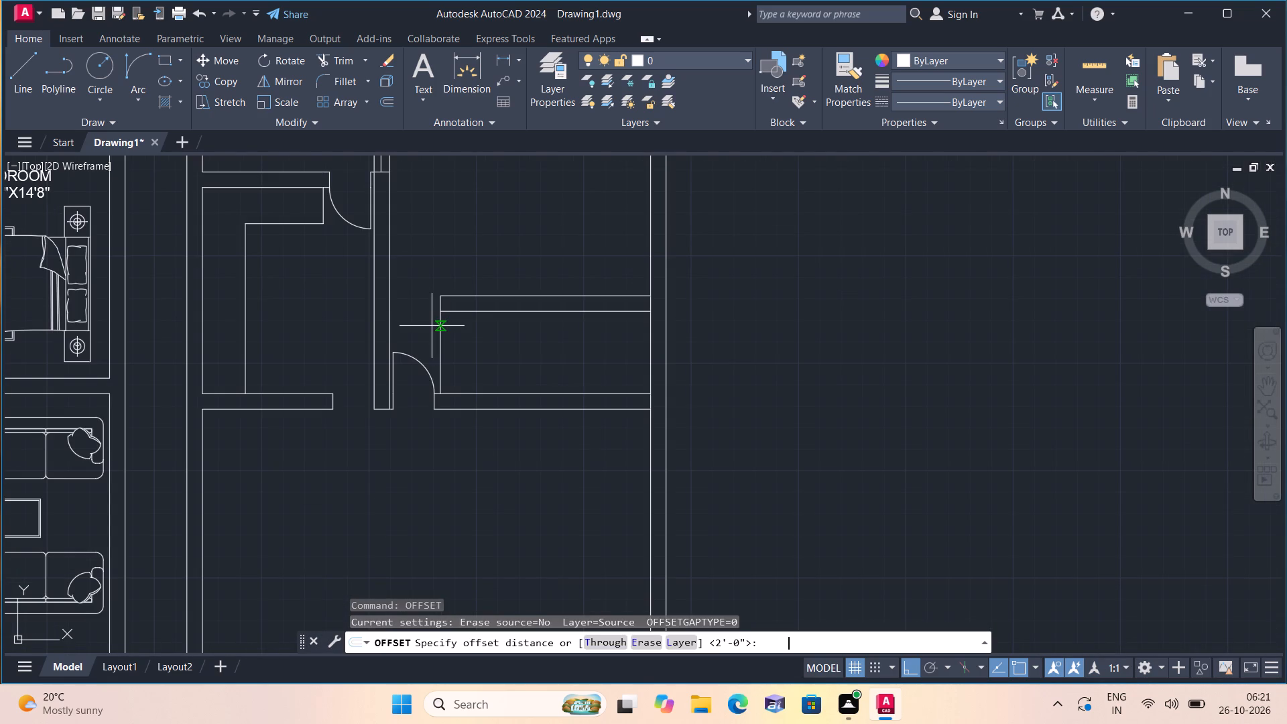
type("9\"")
key("space")
left_click(440, 332)
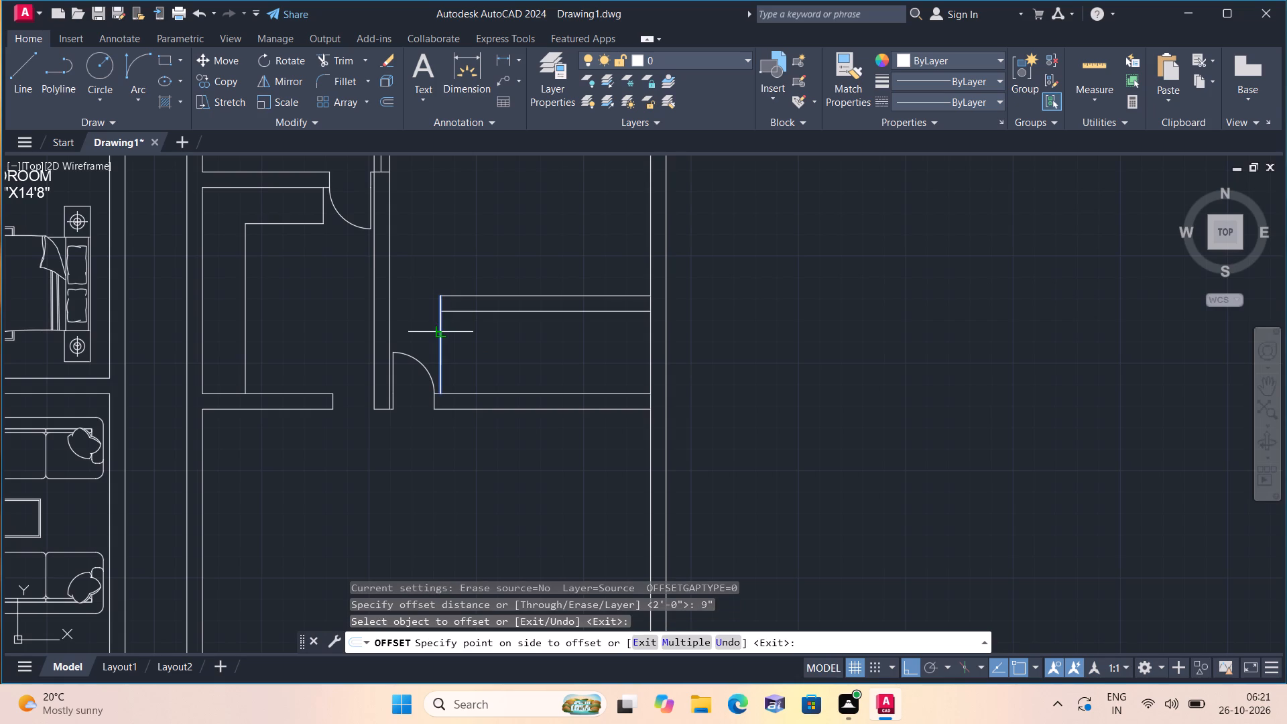
left_click(498, 345)
key("space")
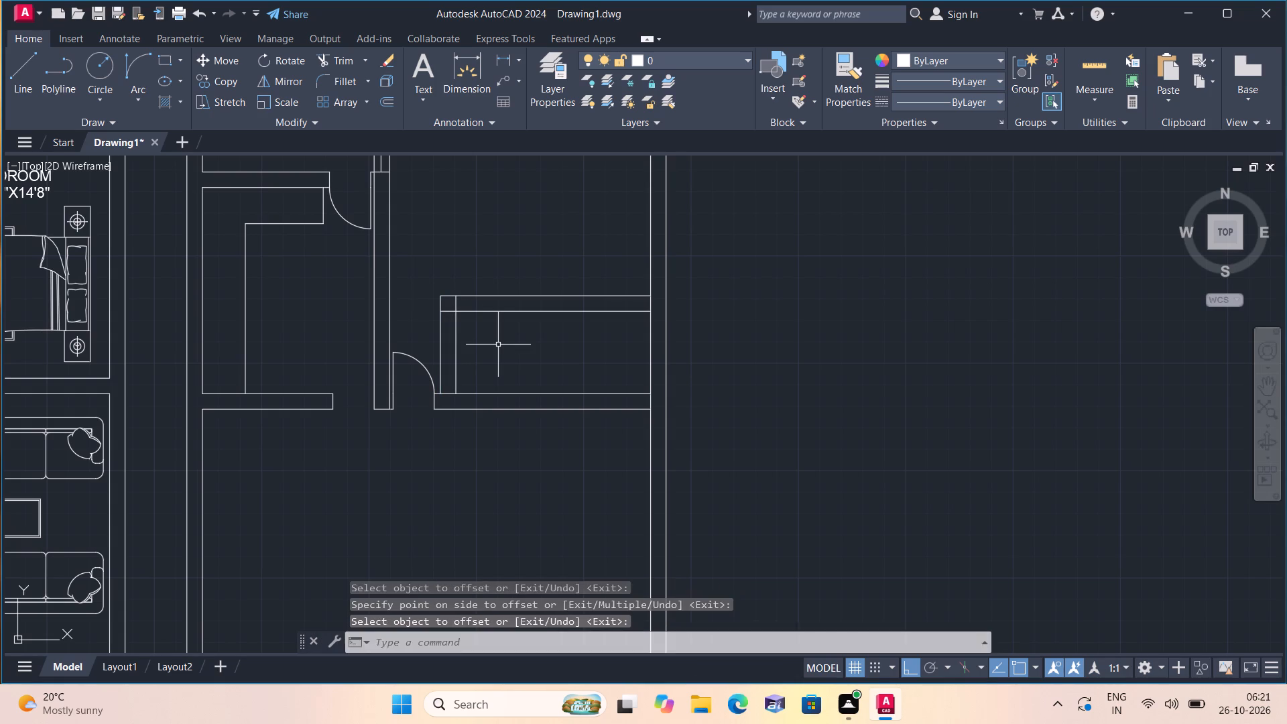
Offset the left wall's inner line 7'8" to the right to set the small room's width.
key("space")
type("7'")
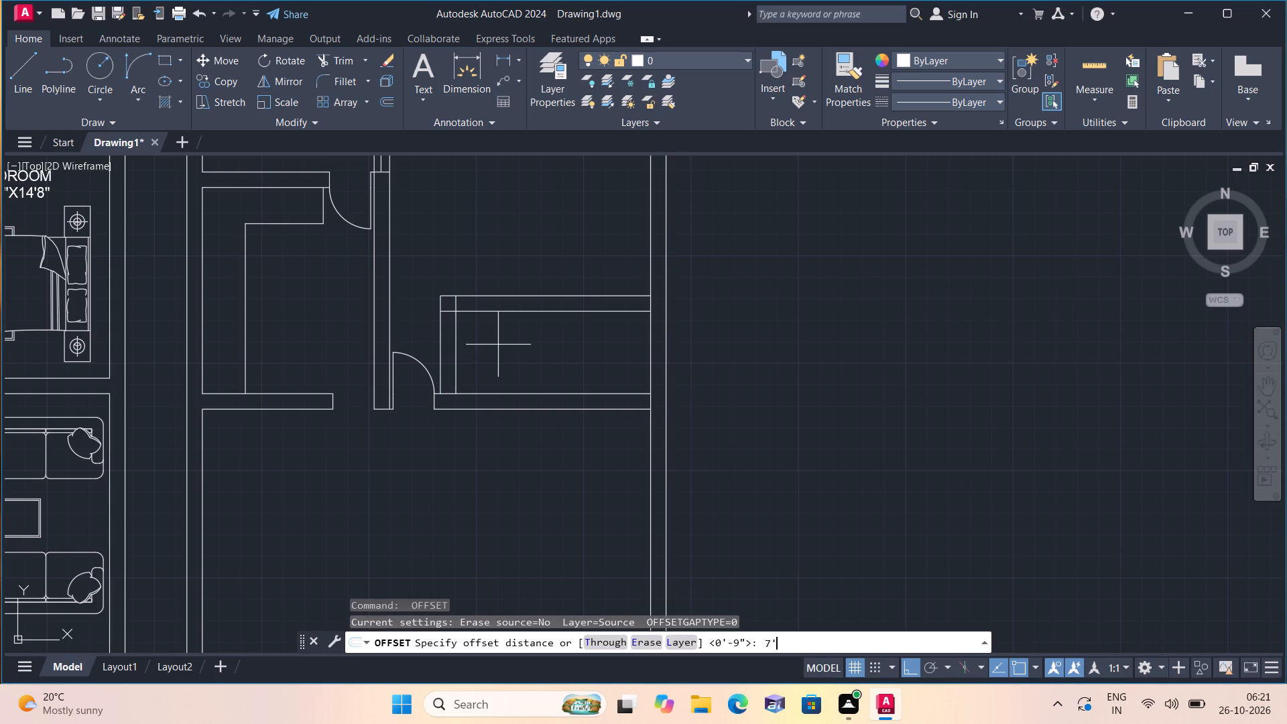
type("8\"")
key("space")
left_click(457, 330)
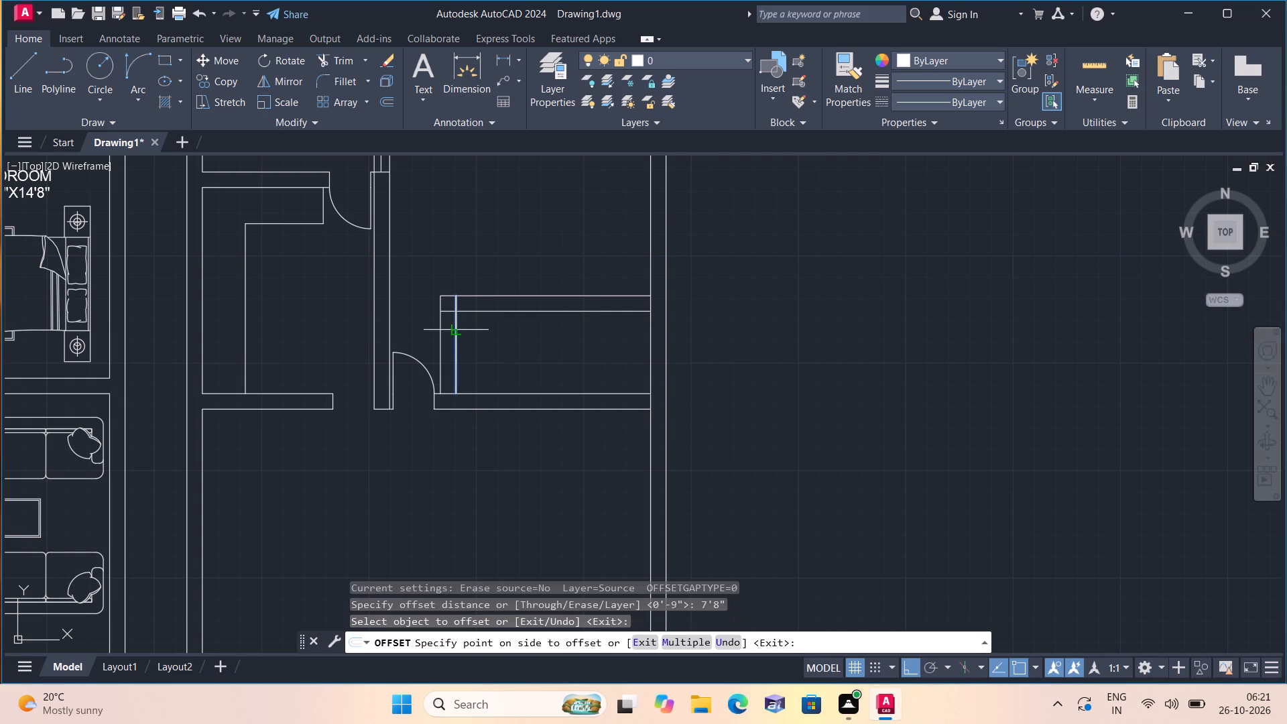
left_click(516, 349)
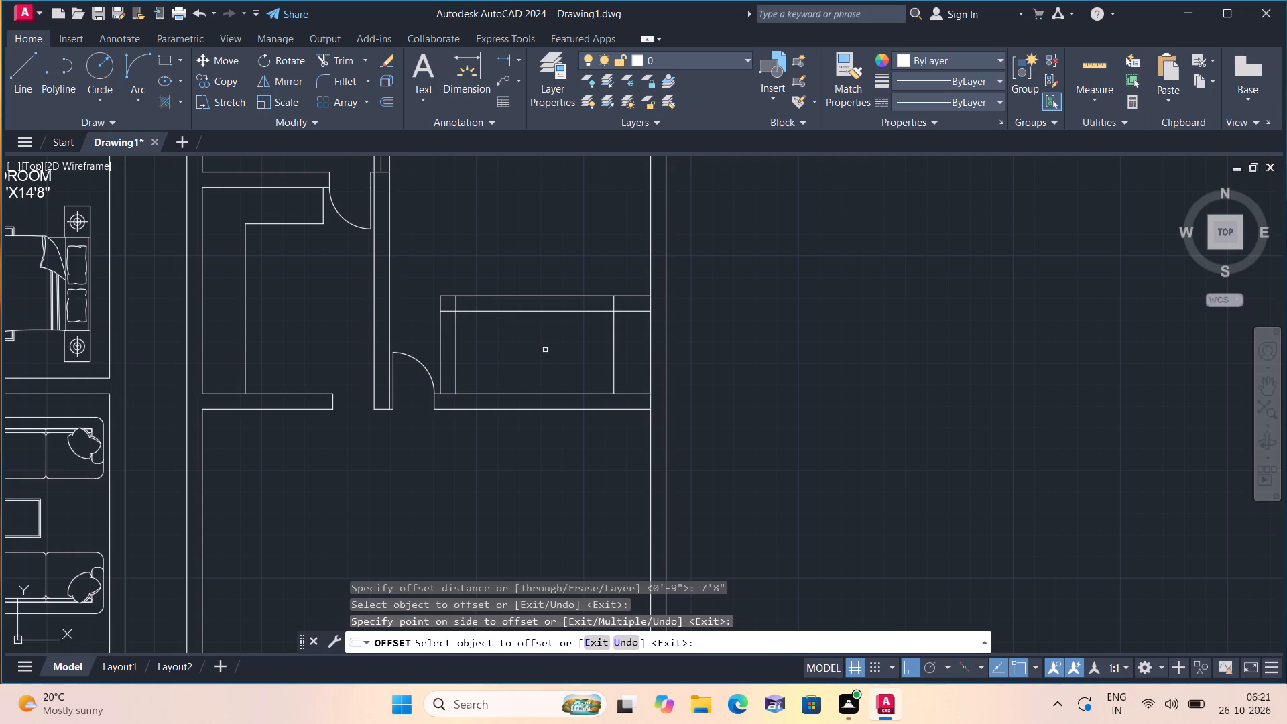
key("space")
Offset the small room's right-hand line 9" to the right to give that wall its thickness.
key("space")
type("9\"")
key("space")
scroll(648, 344, "up", 1)
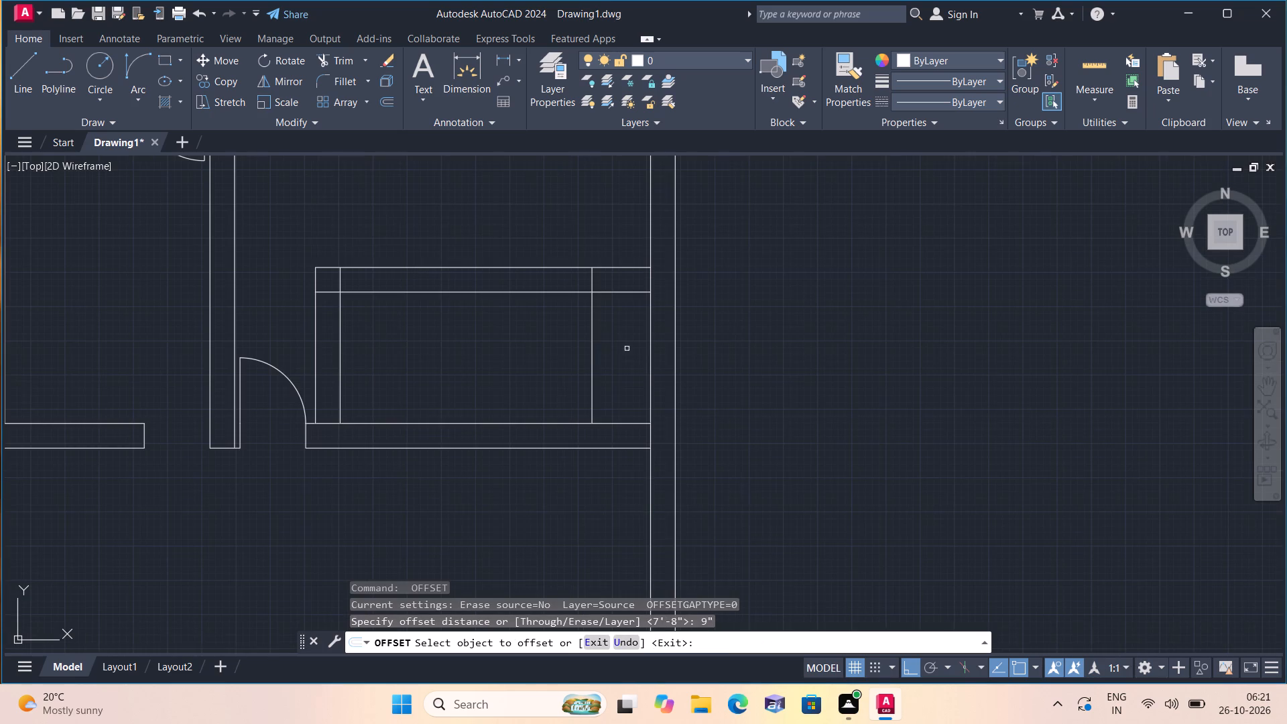
left_click(593, 330)
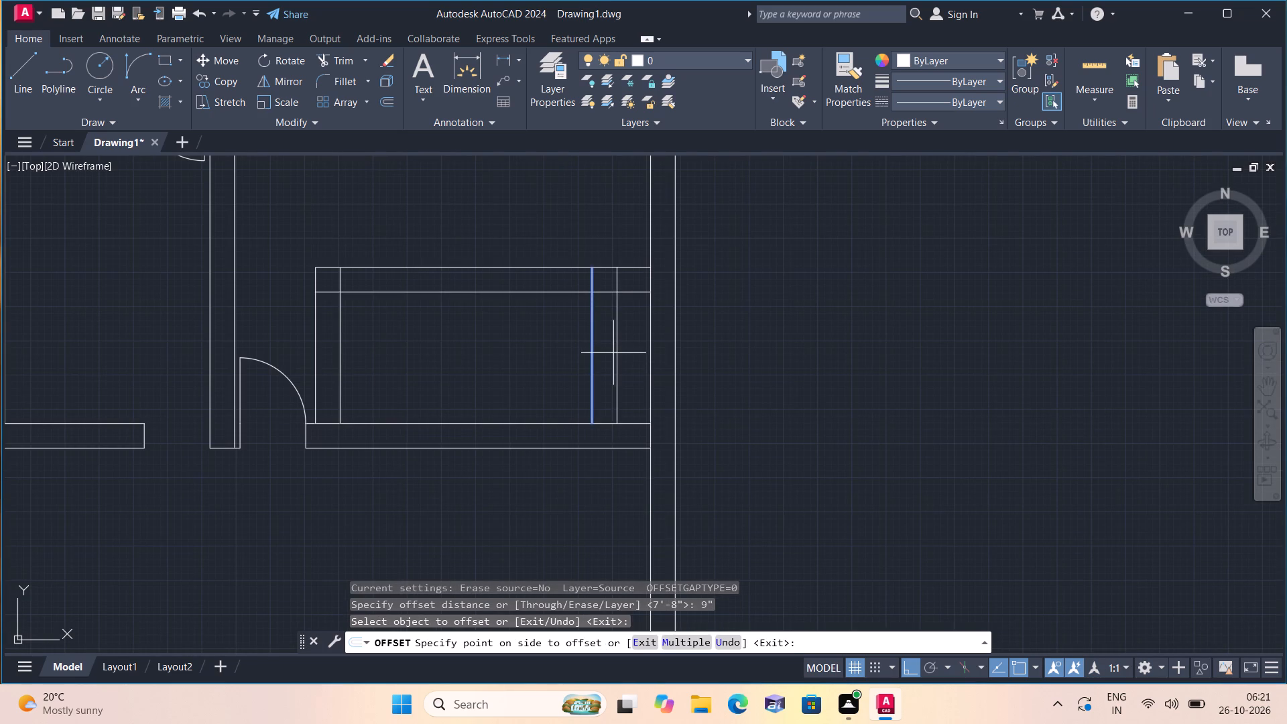
left_click(613, 353)
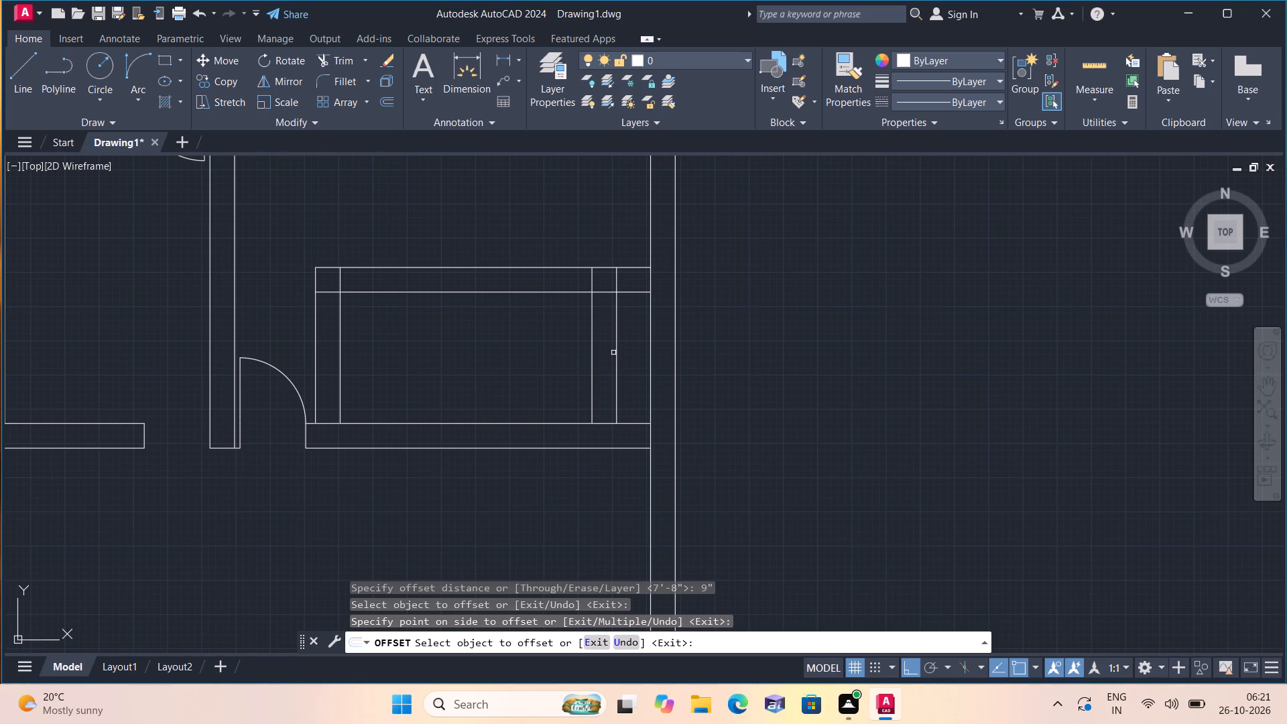
key("space")
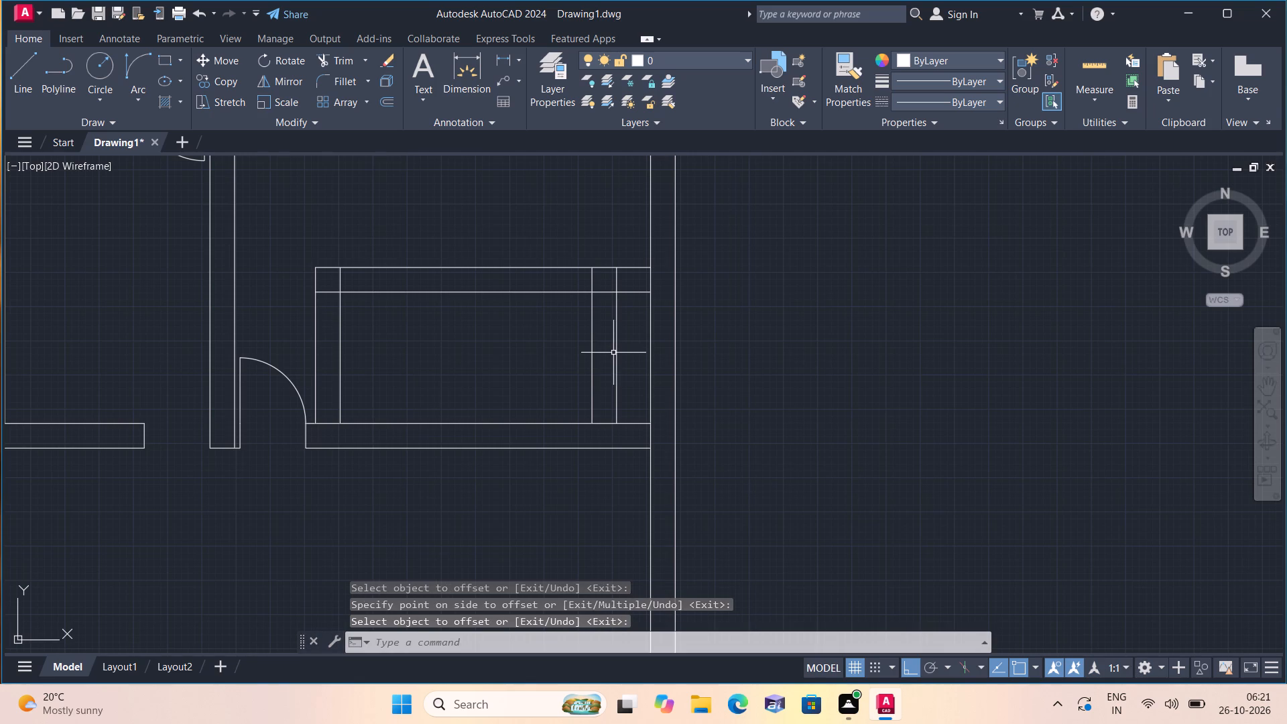
Draw a short horizontal line within the upper wall's thickness, from the small room's right wall to the outer wall's inner line.
scroll(586, 347, "down", 2)
scroll(588, 342, "up", 1)
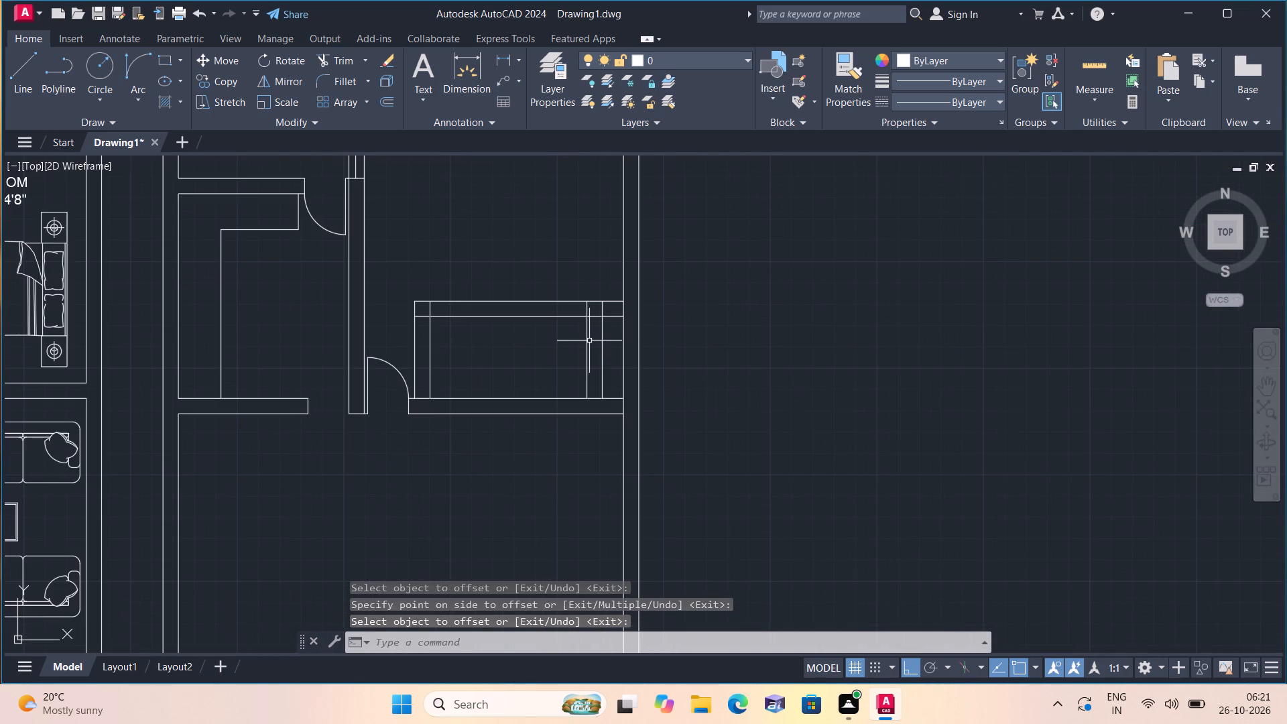
key("l")
key("space")
scroll(619, 317, "up", 3)
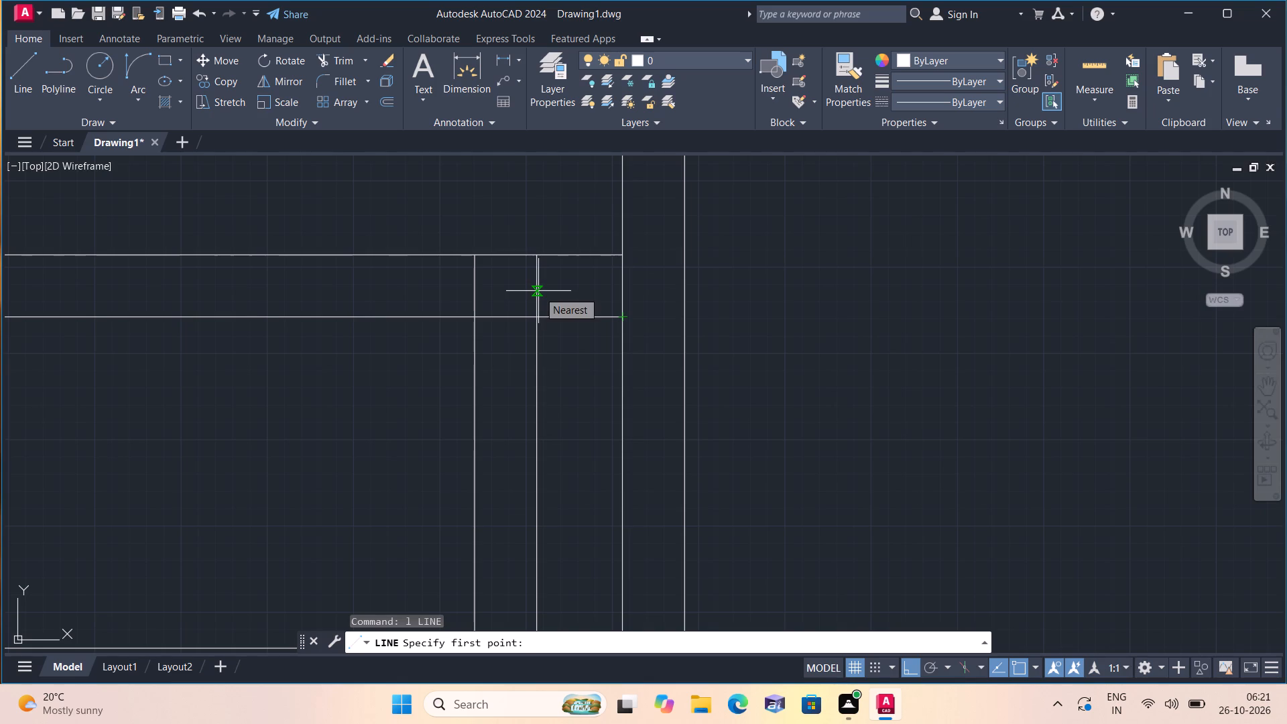
left_click(538, 291)
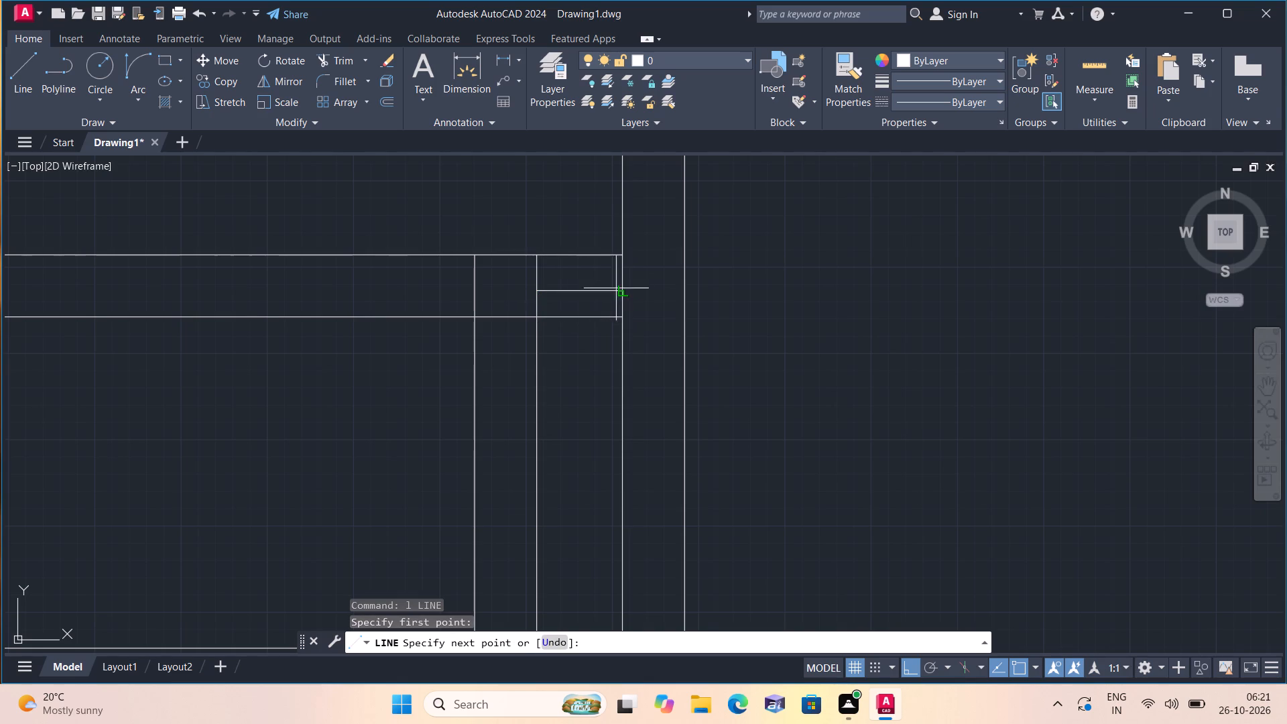
left_click(619, 289)
key("space")
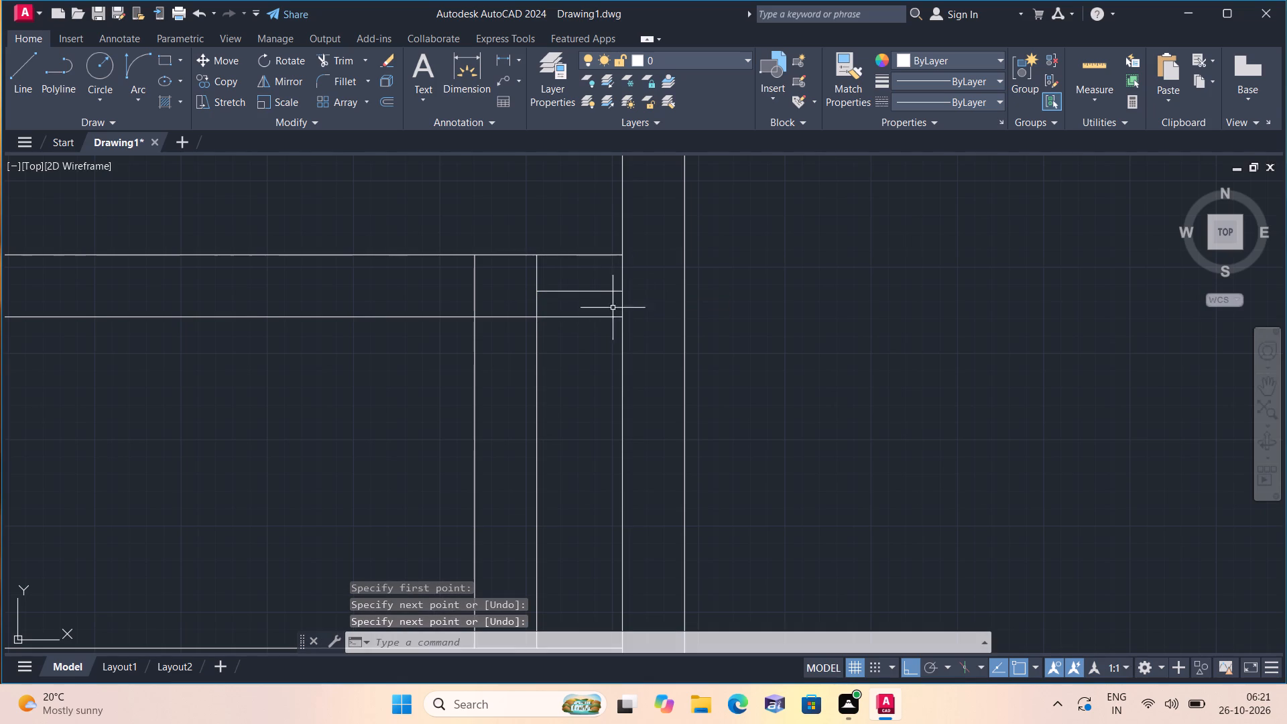
Draw two crossing diagonals between opposite corners of the narrow space between the small room's right wall and the outer wall.
key("space")
left_click(536, 317)
middle_click_drag(591, 404, 590, 404)
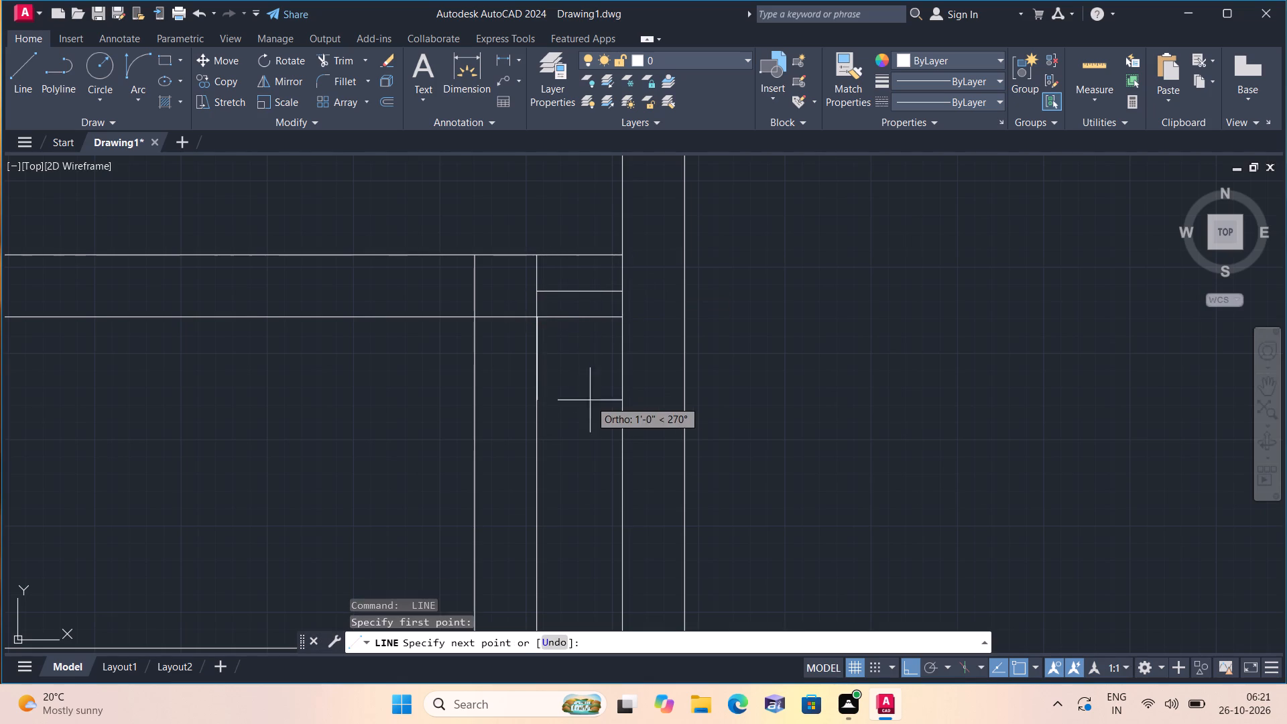
middle_click_drag(590, 404, 558, 309)
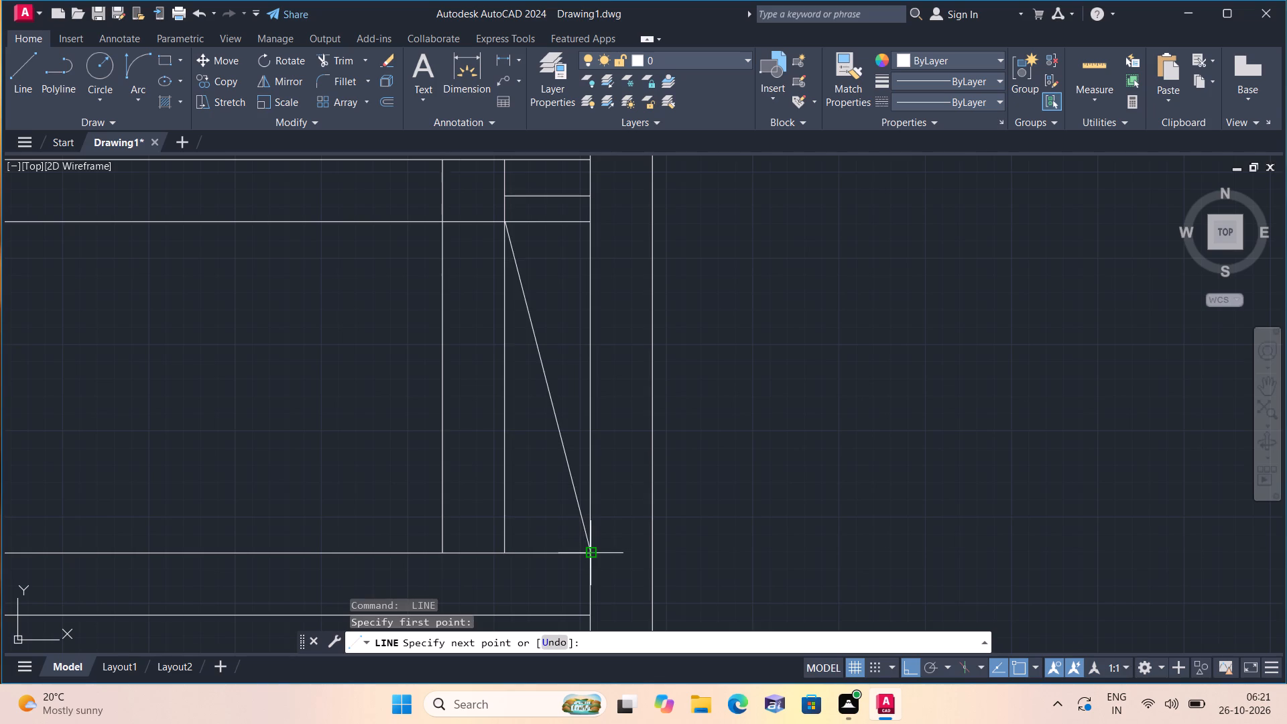
left_click(587, 554)
key("space")
key("space")
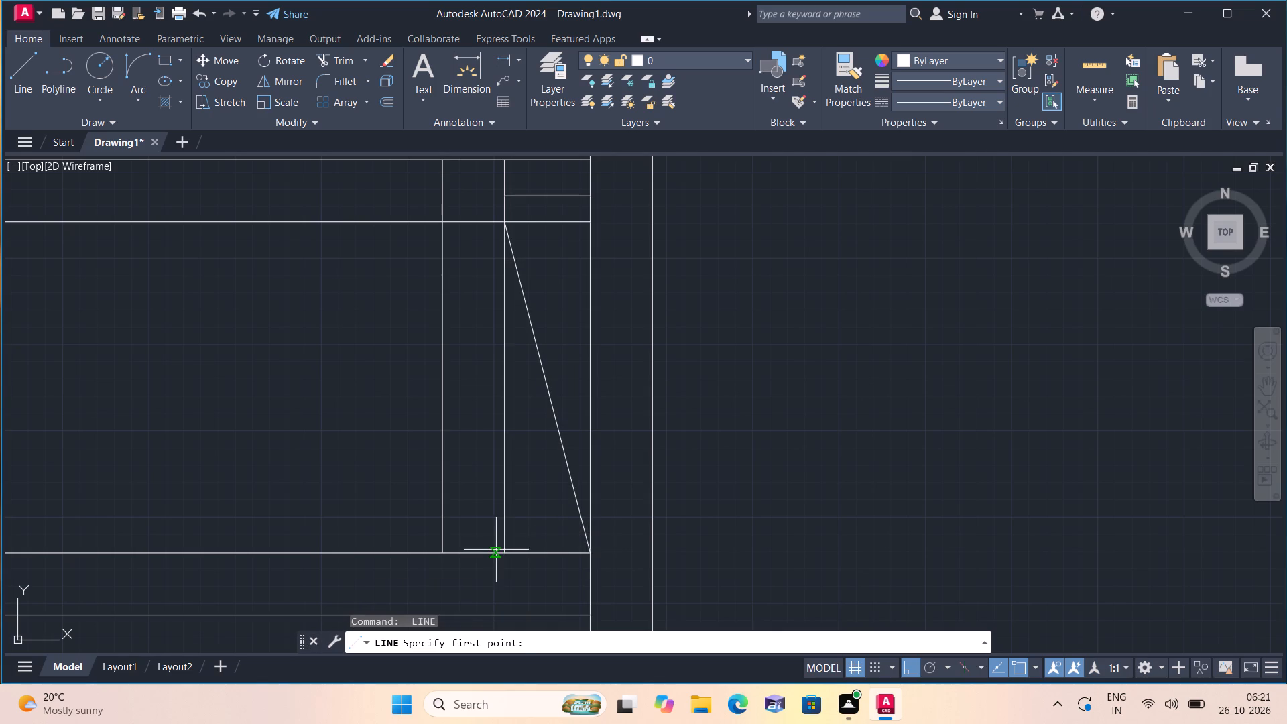
left_click(510, 552)
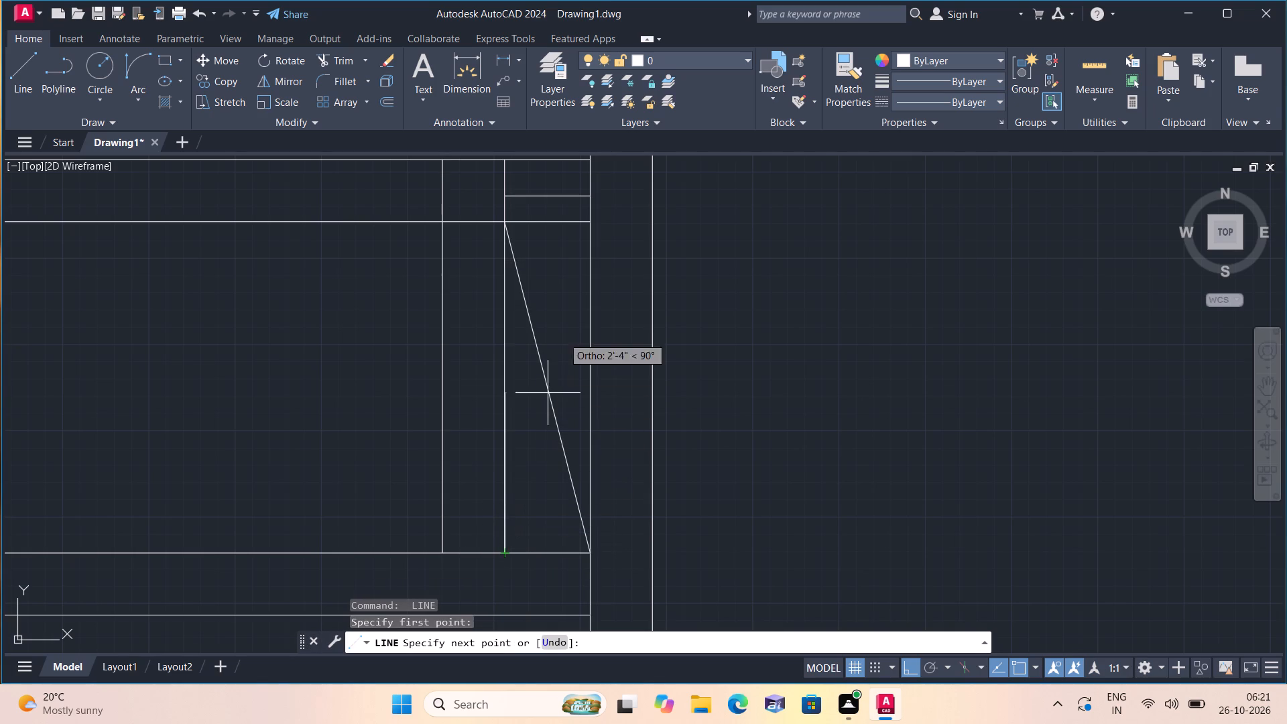
left_click(591, 217)
key("space")
Draw a vertical line across the lower wall below the crossed space's left edge, and a horizontal midline from it to the outer wall.
key("space")
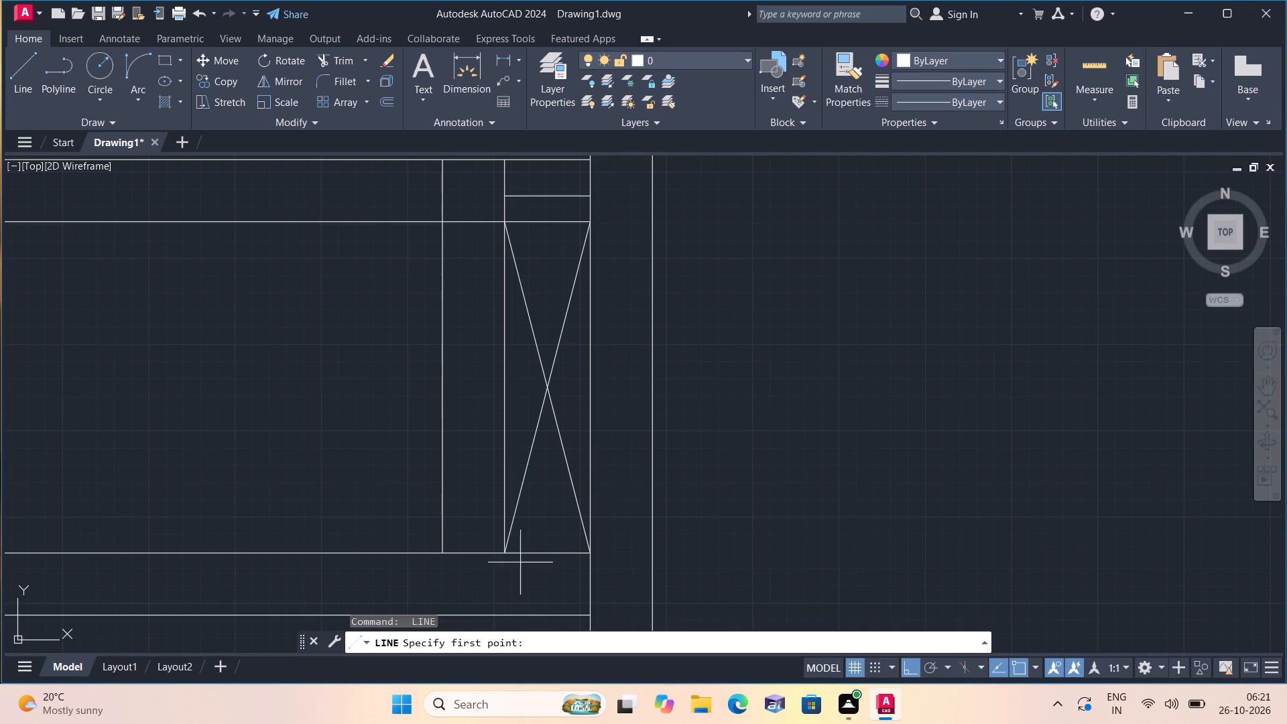
left_click(501, 552)
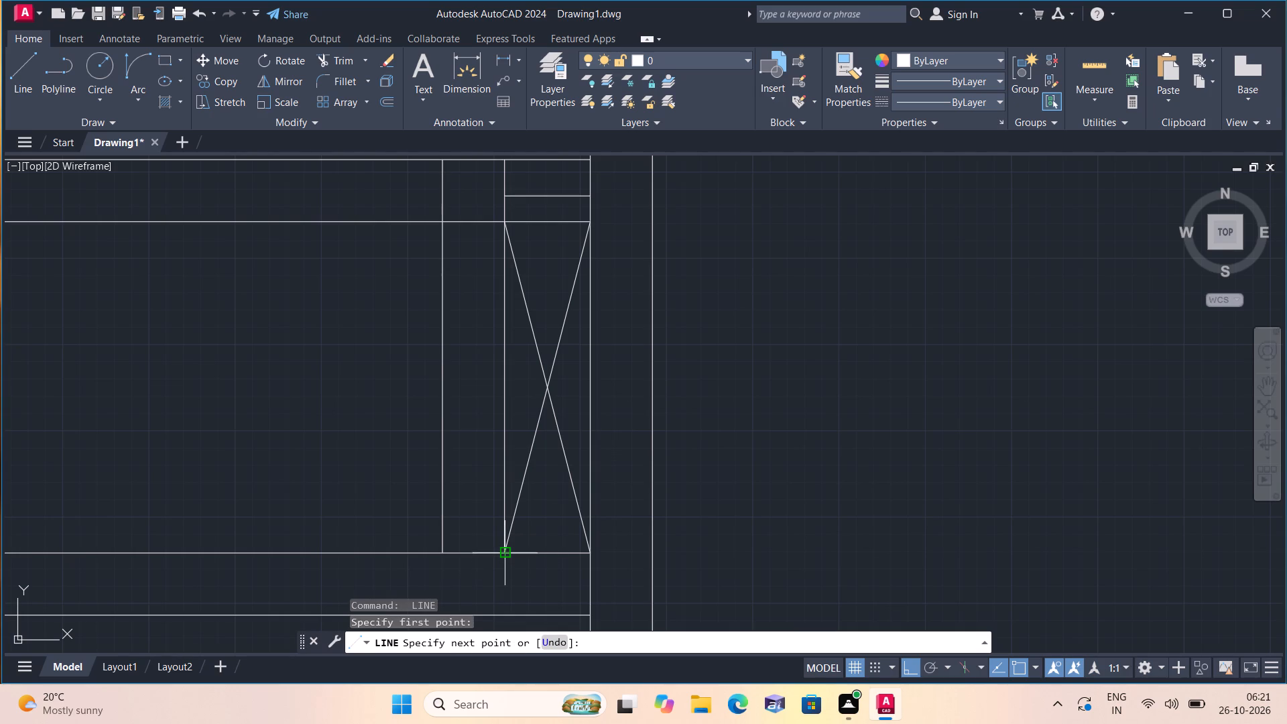
left_click(510, 616)
key("space")
key("space")
left_click(505, 588)
left_click(589, 588)
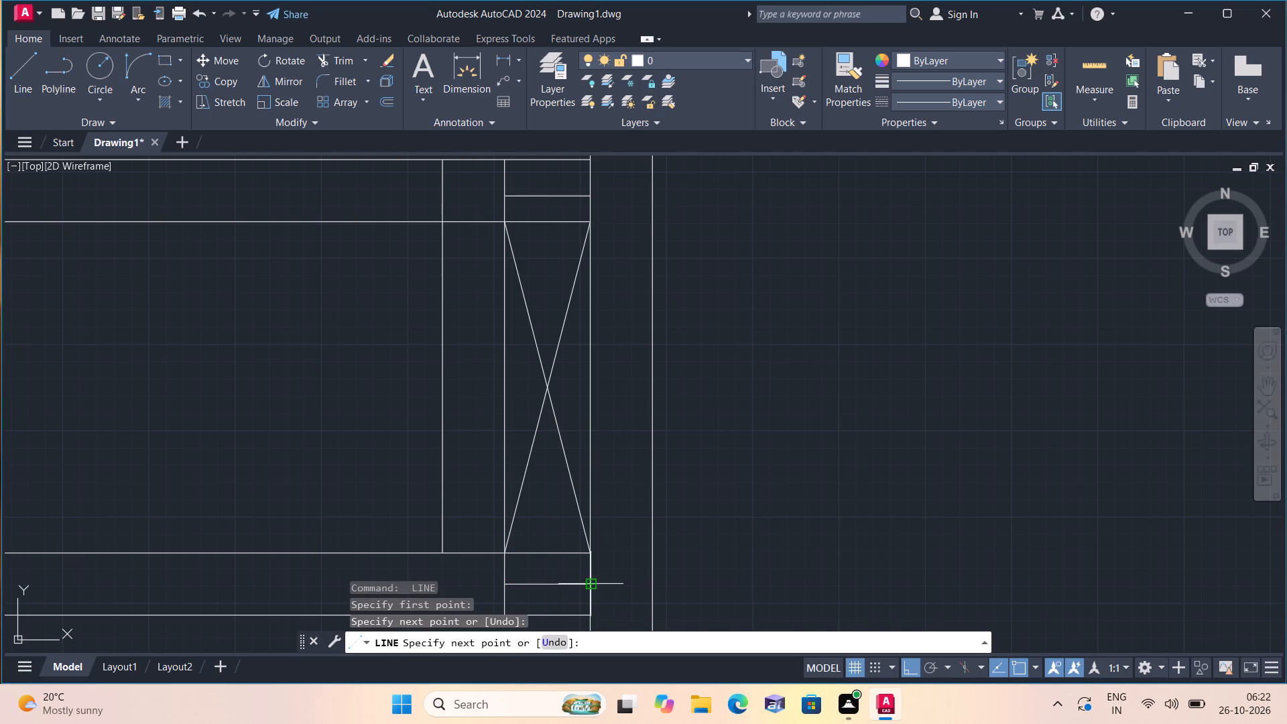
key("space")
Draw a short line across the small room's right wall near mid-height, and a vertical centre line from it up to the upper wall.
scroll(589, 588, "down", 1)
key("space")
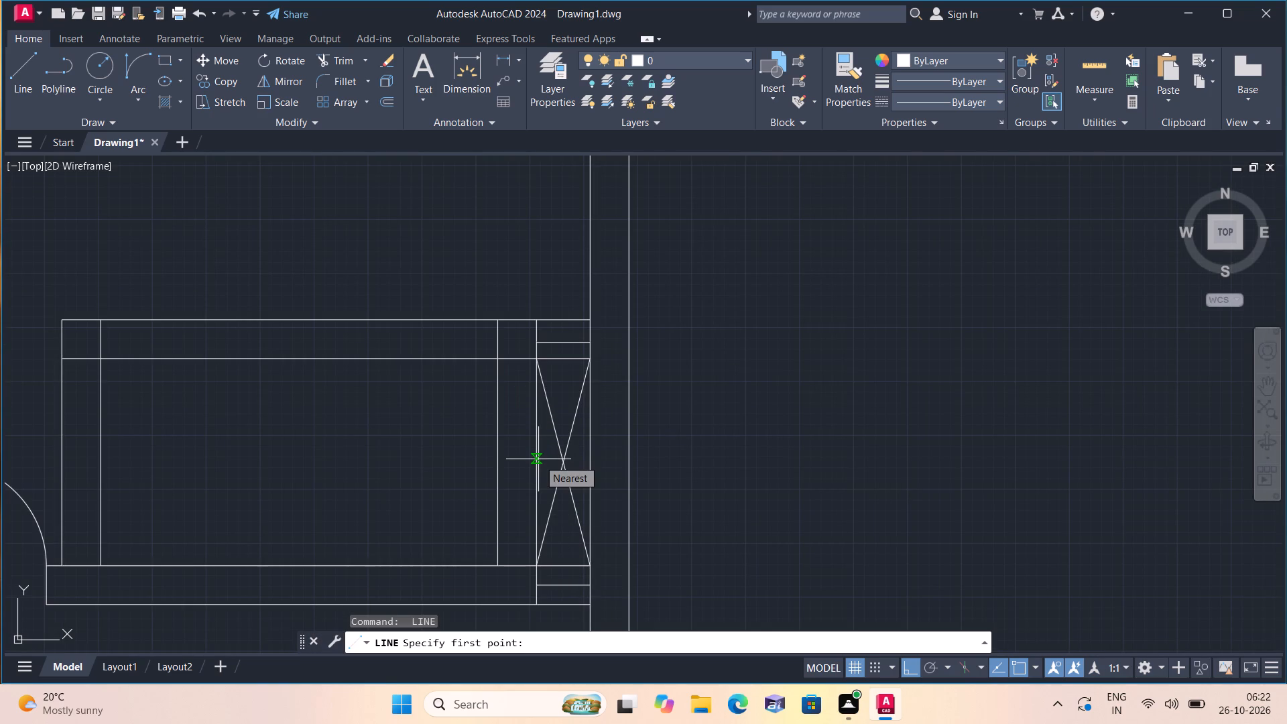
left_click(538, 469)
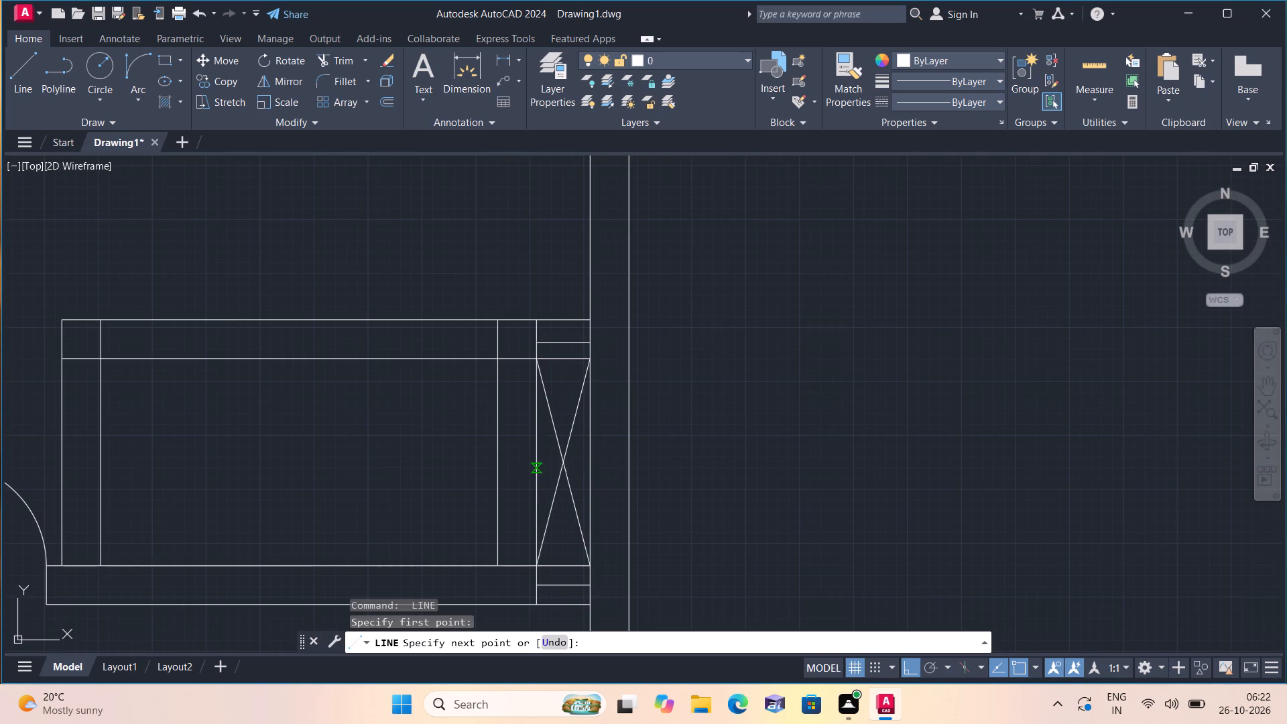
left_click(496, 465)
key("space")
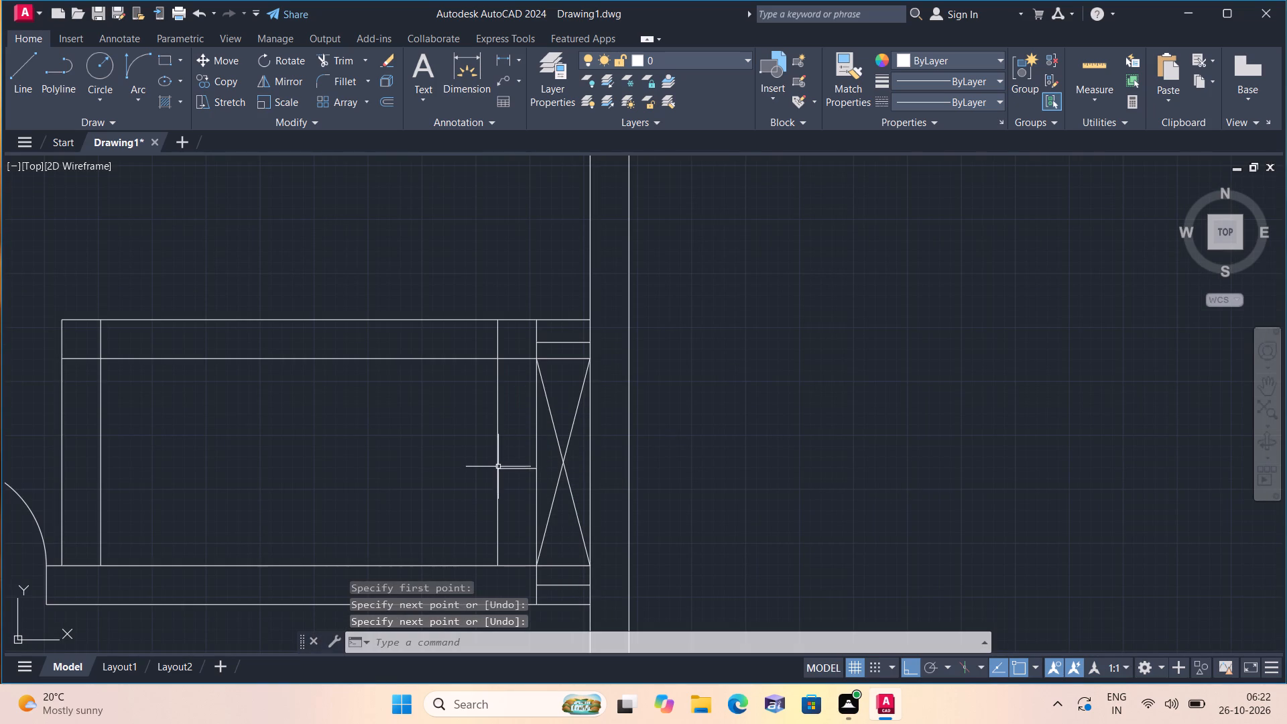
key("space")
left_click(518, 468)
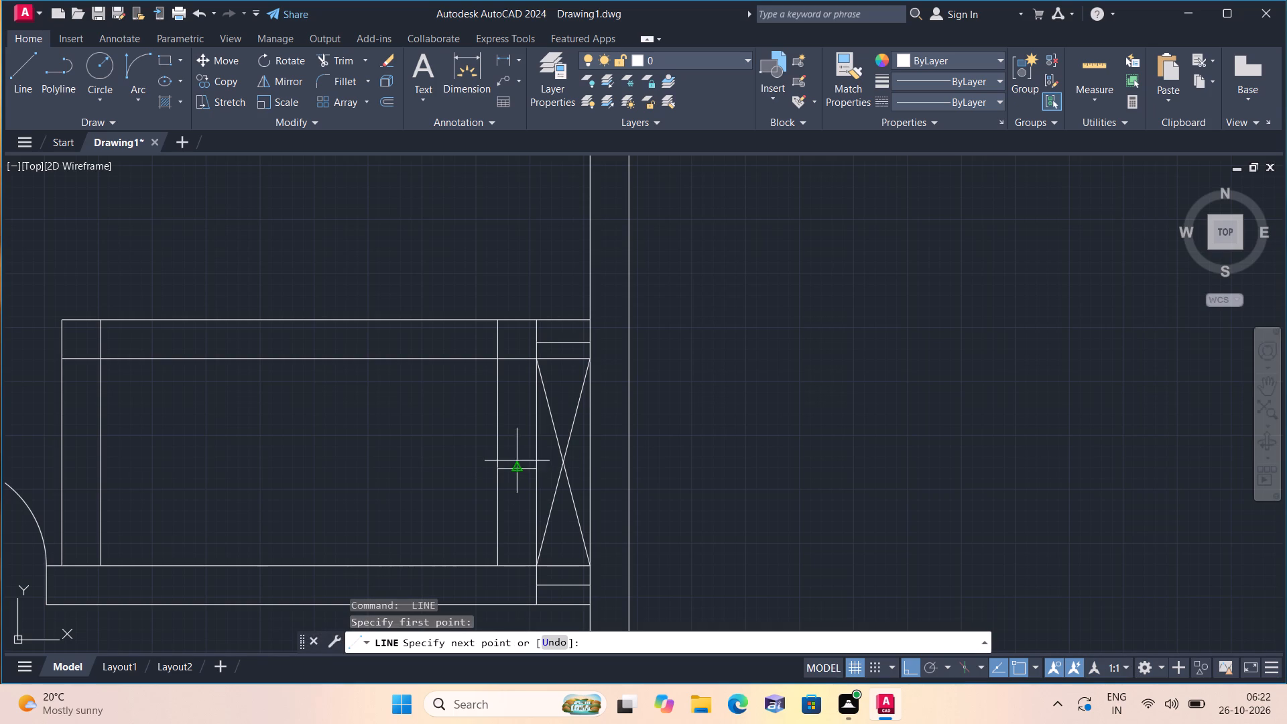
left_click(522, 359)
key("space")
Trim the right wall's inner line within the upper wall and the lower wall's line where the right wall meets it.
type("trim")
key("space")
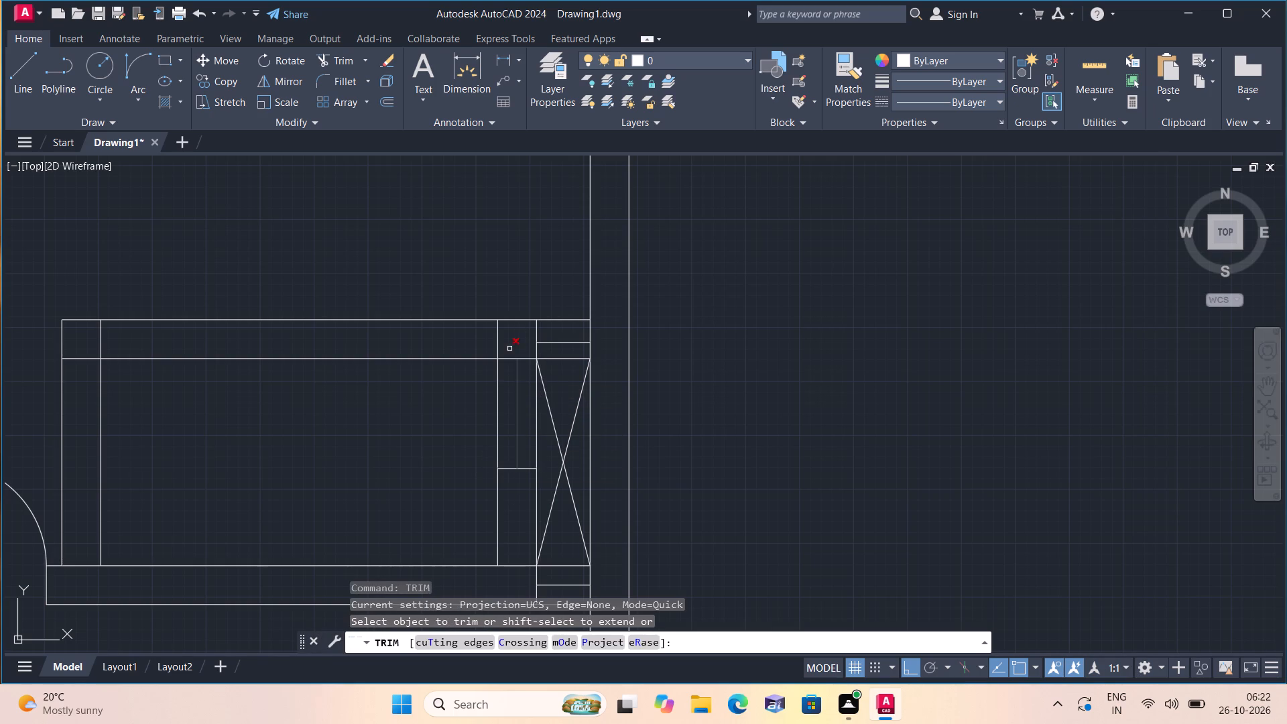
left_click(495, 343)
scroll(487, 514, "down", 1)
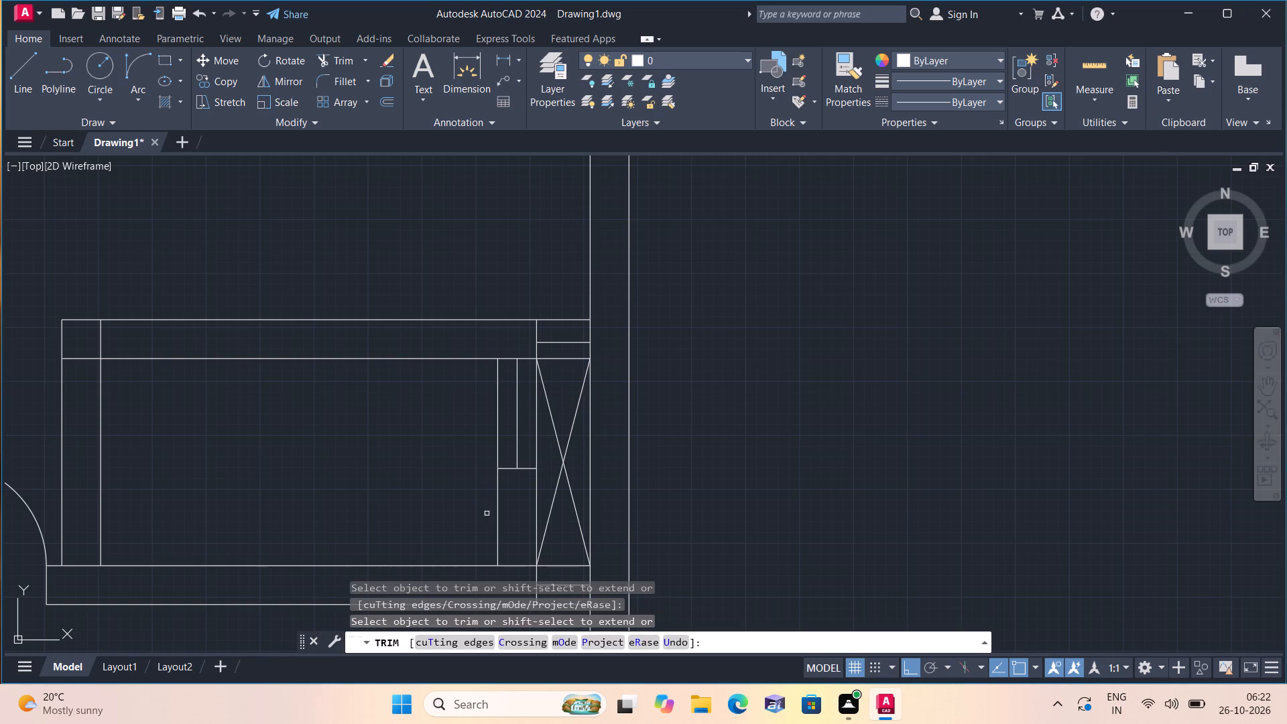
left_click(500, 545)
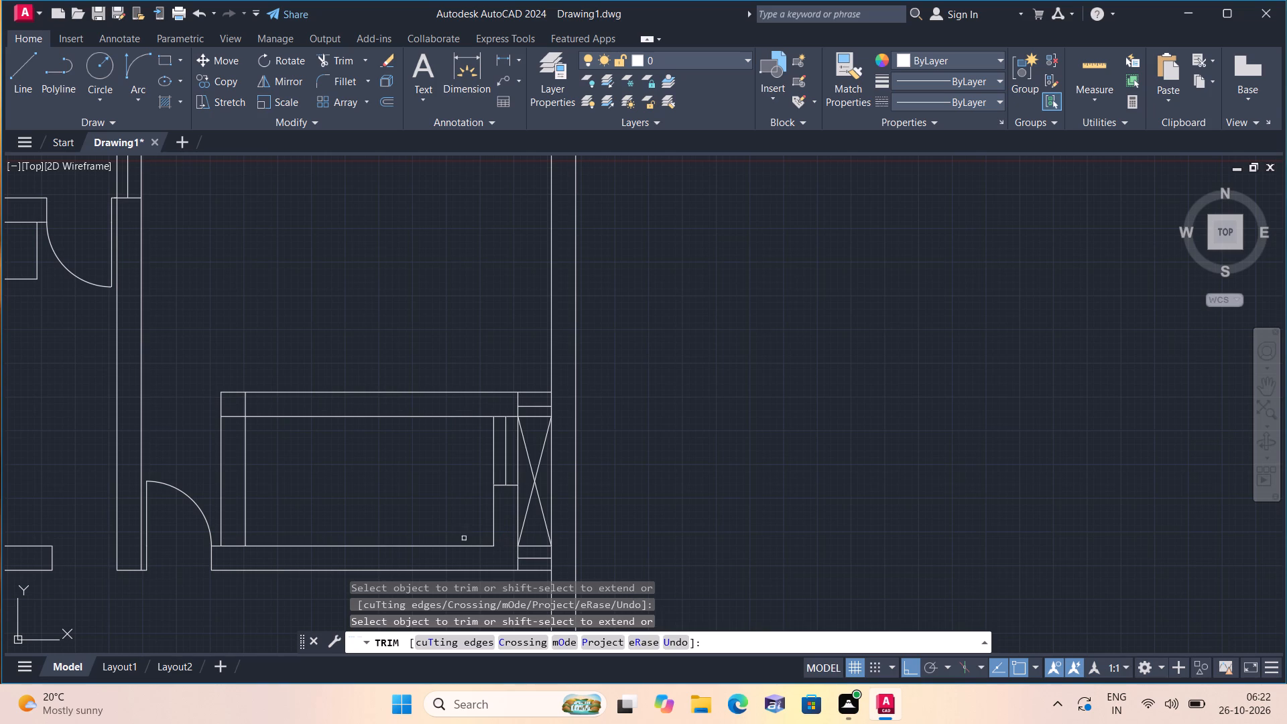
key("space")
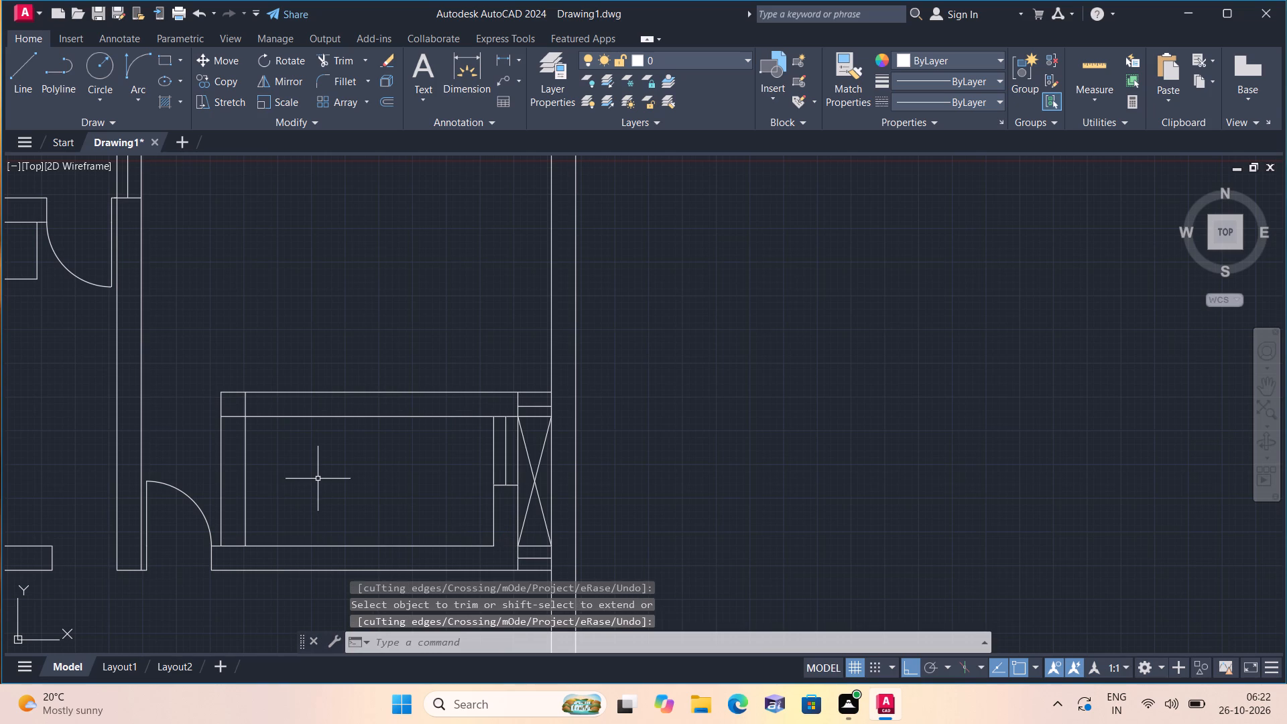
From the left wall's outer line at the upper wall, draw a line 2" down, across the wall thickness, and 2' into the small room.
key("l")
key("space")
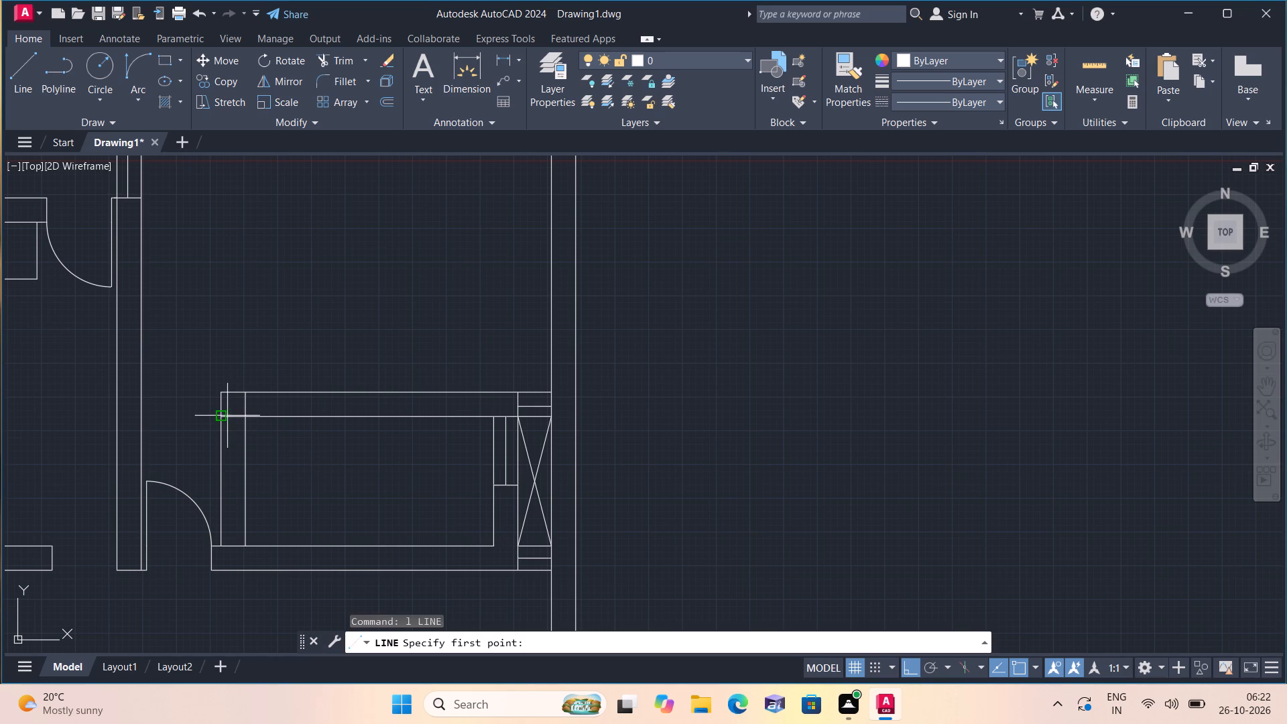
left_click(224, 419)
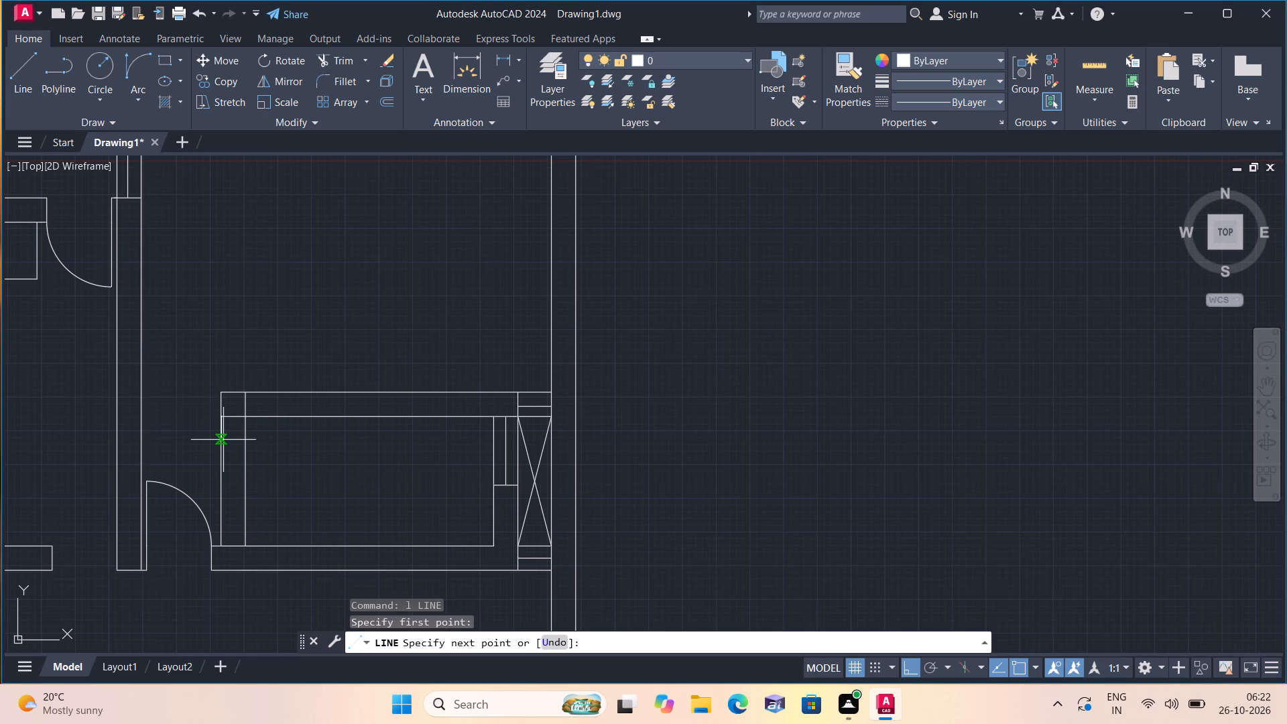
type("2\"")
key("space")
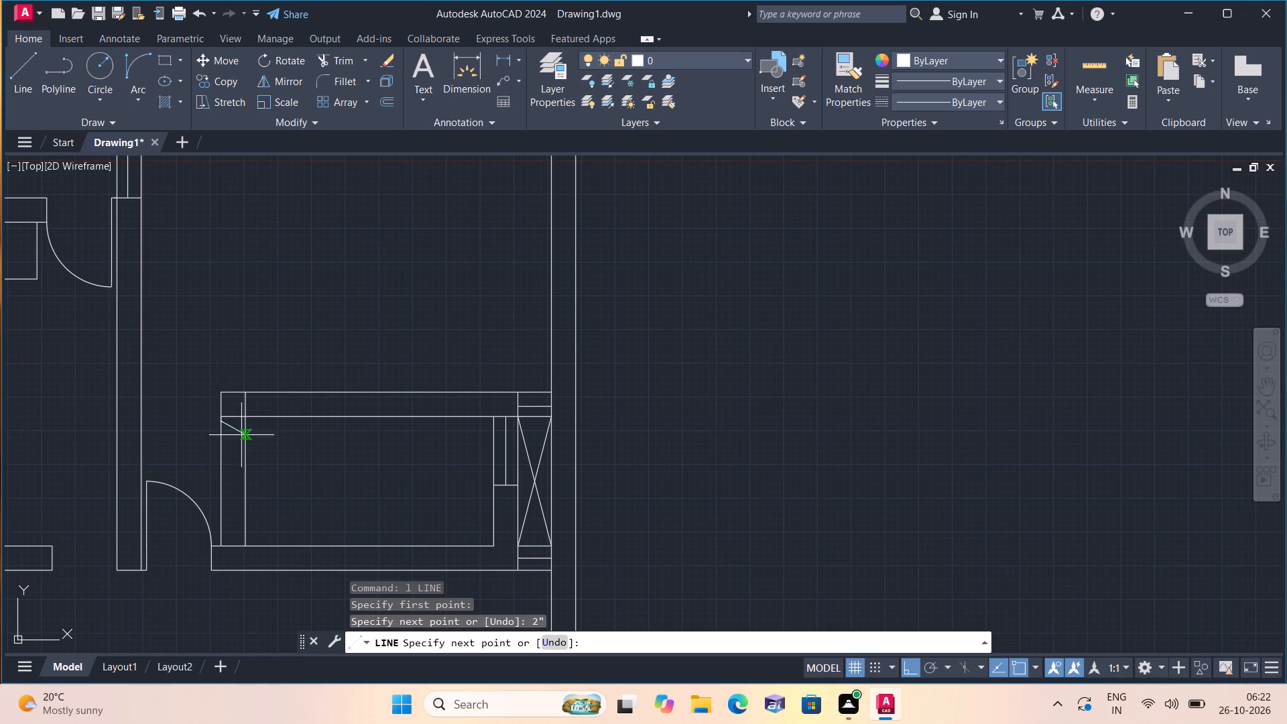
left_click(244, 420)
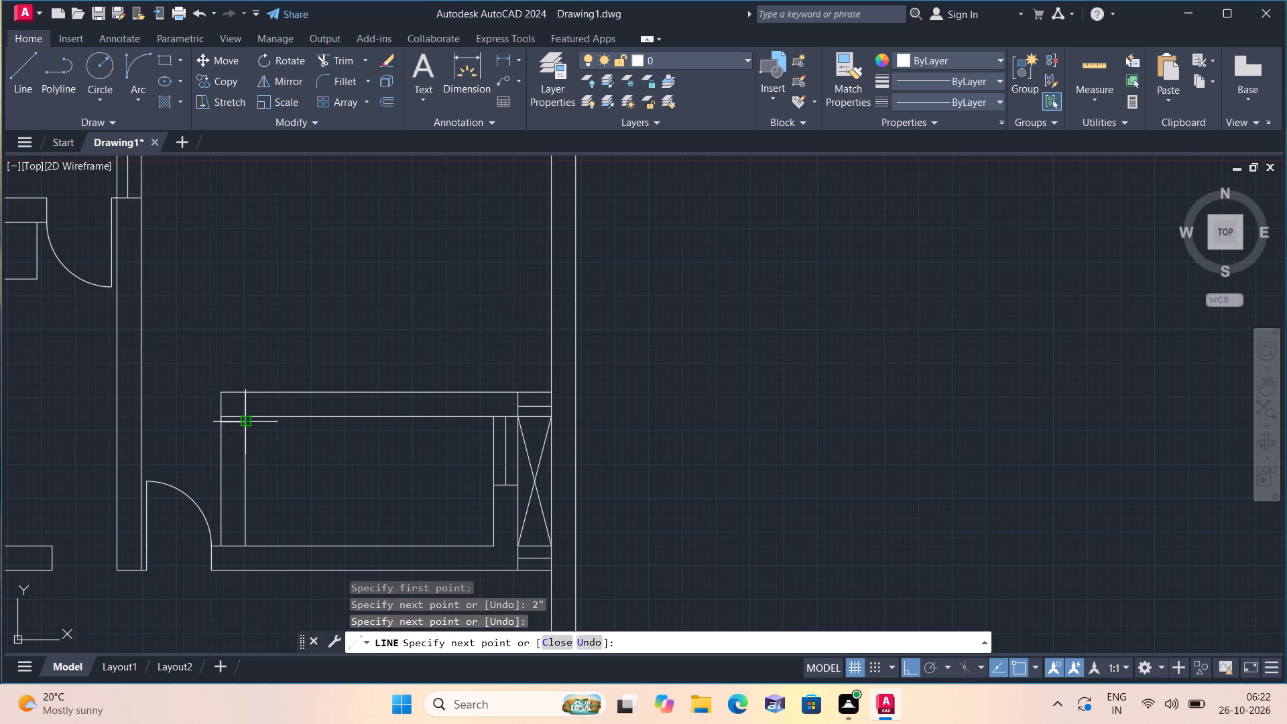
scroll(279, 417, "up", 1)
type("2'")
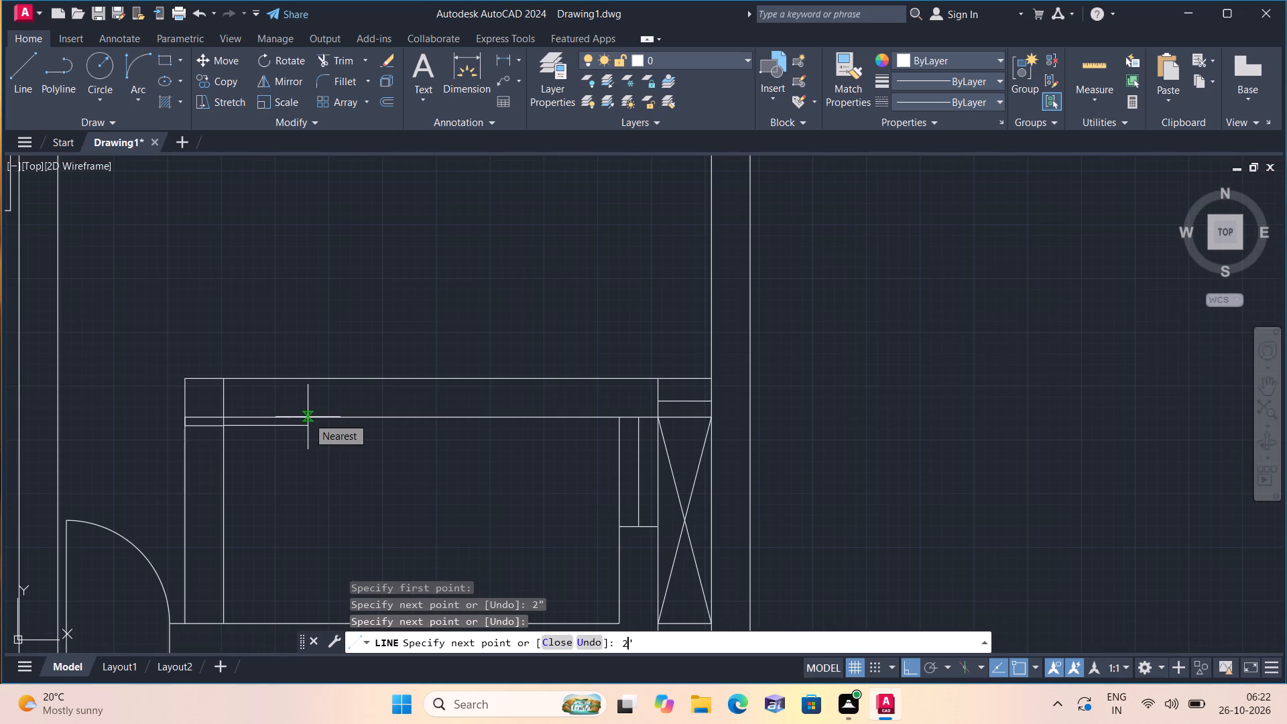
key("space")
key("space")
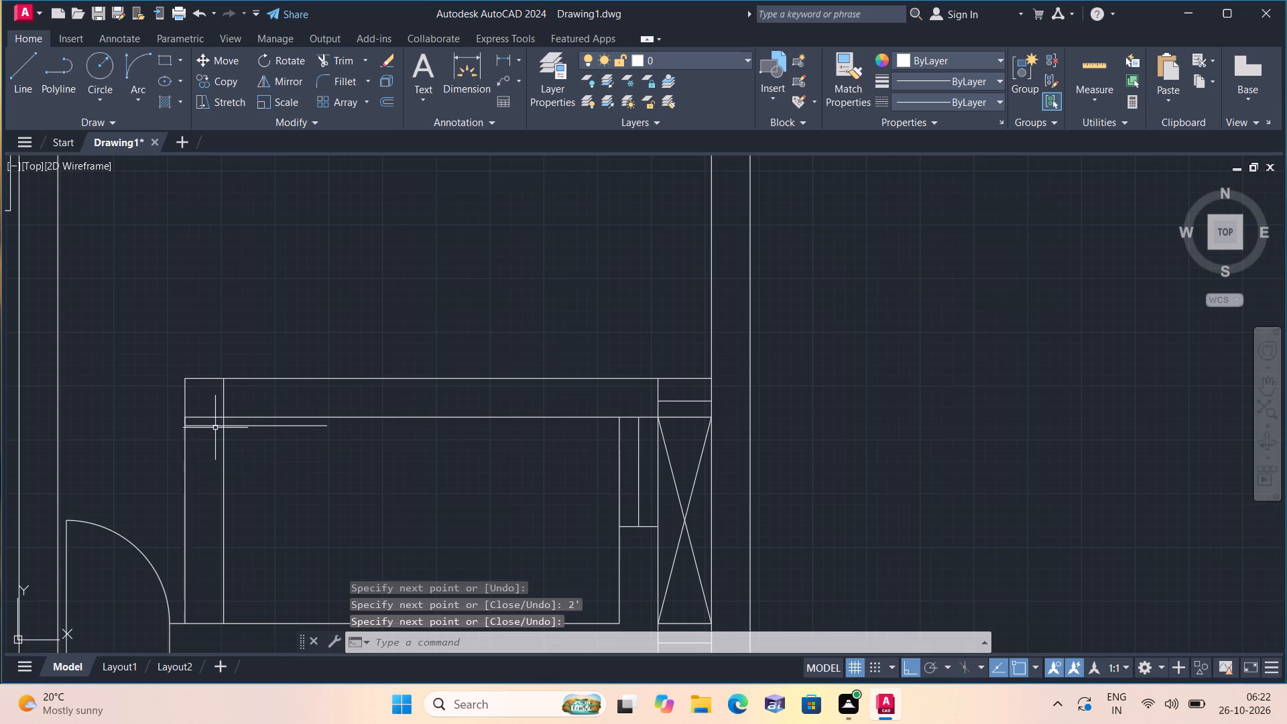
Draw a line 2' down the left wall's inner line from the door leaf and across the wall to mark the opening's lower edge.
key("space")
left_click(223, 427)
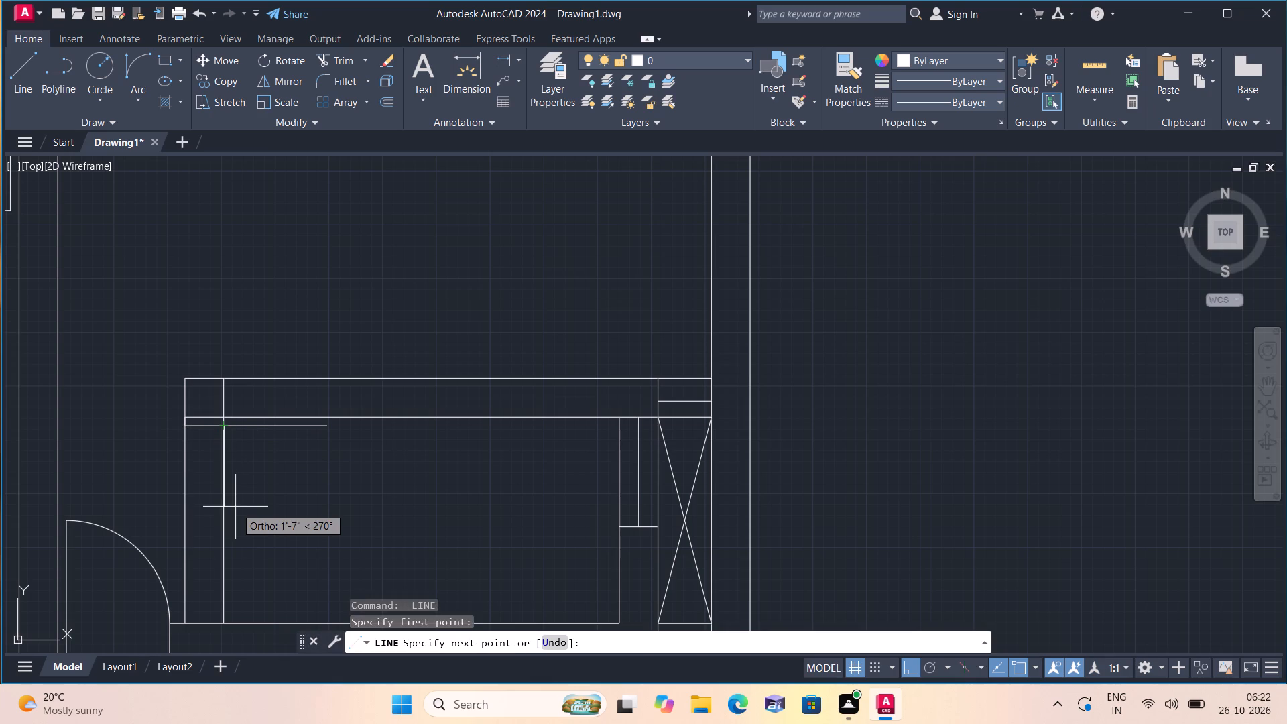
type("2'")
key("space")
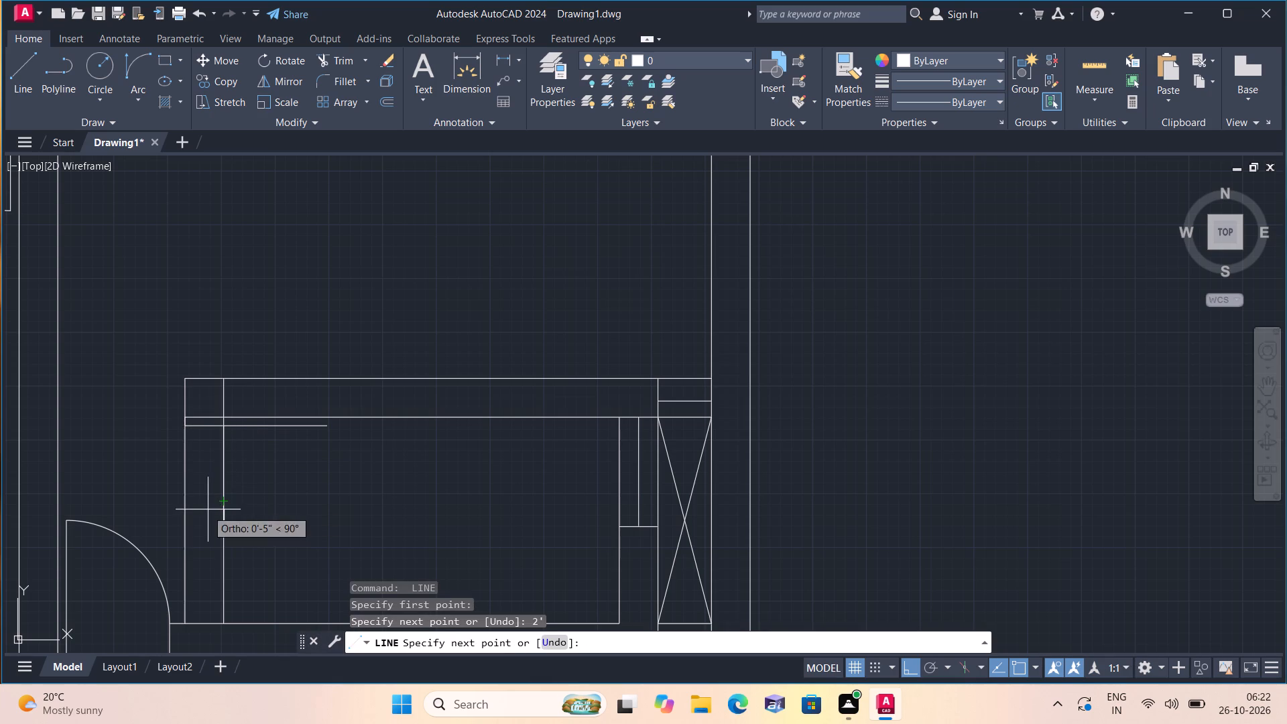
left_click(184, 525)
key("space")
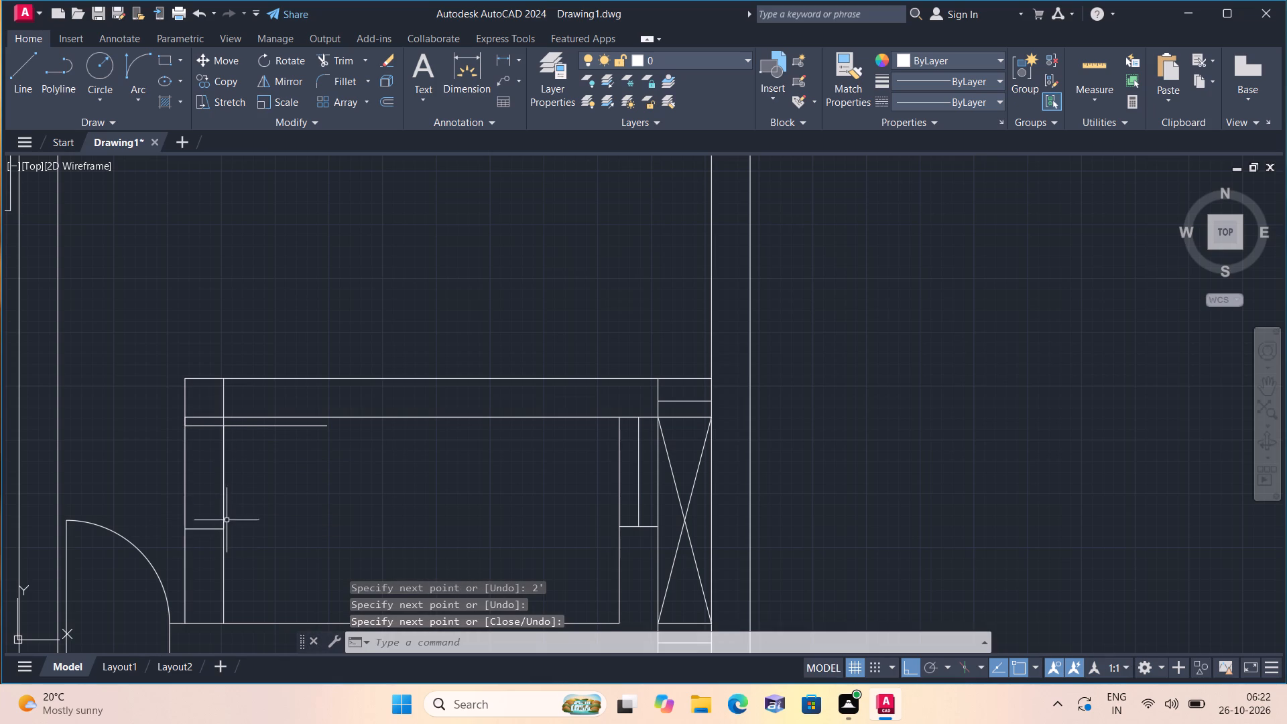
Trim the left wall's lines between the two jamb lines to open the doorway, and clear the leftover wall segments beside the door leaf.
type("trim")
key("space")
left_click_drag(311, 488, 158, 475)
scroll(225, 416, "up", 2)
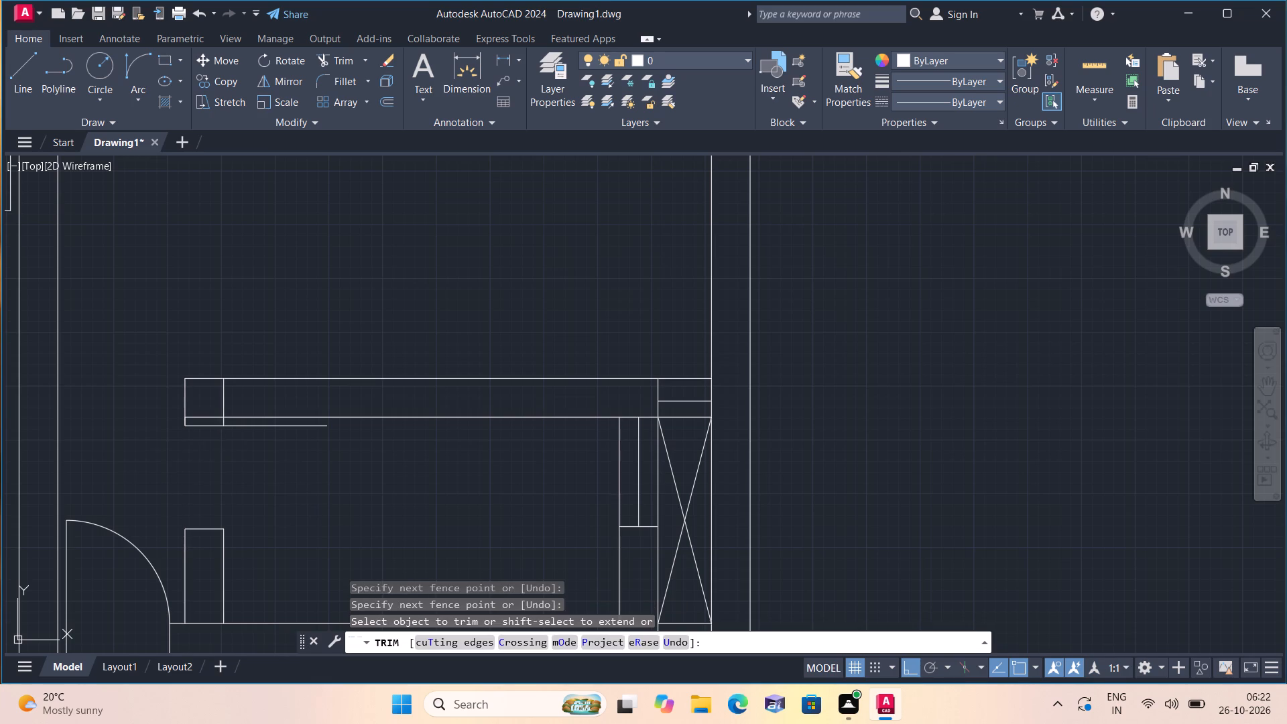
scroll(225, 413, "up", 1)
left_click(225, 444)
left_click(170, 444)
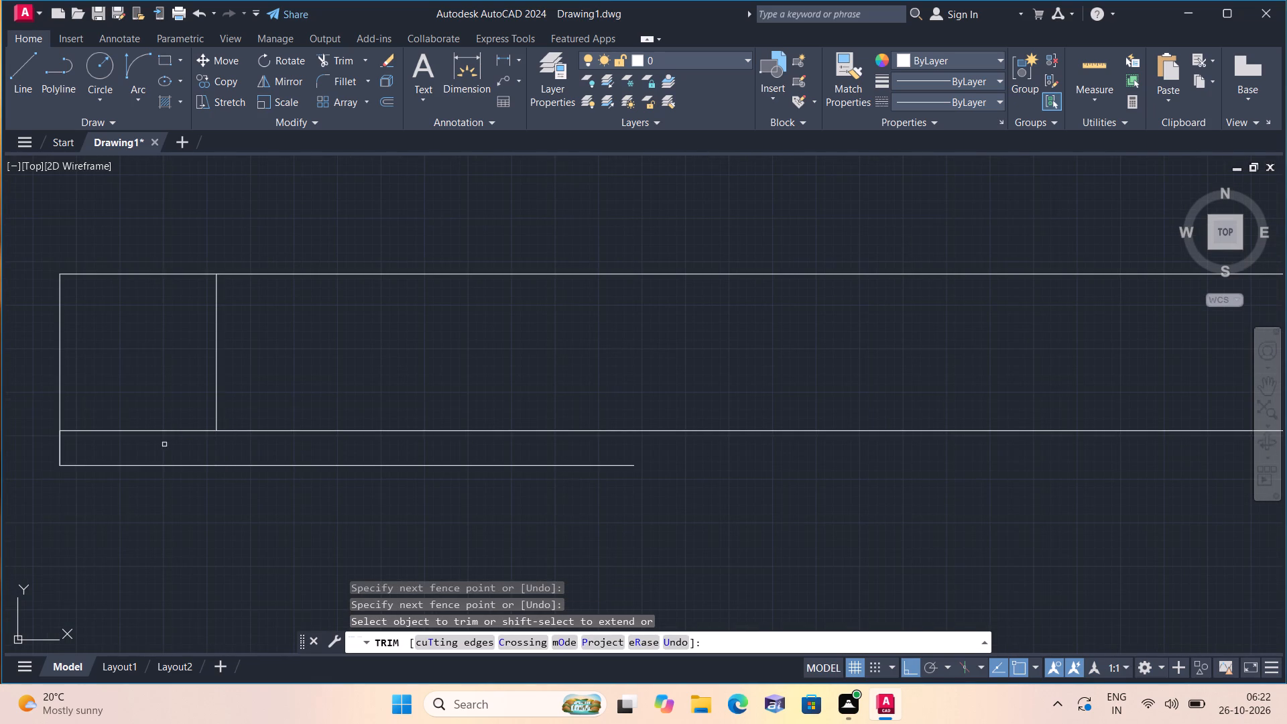
left_click(59, 444)
key("space")
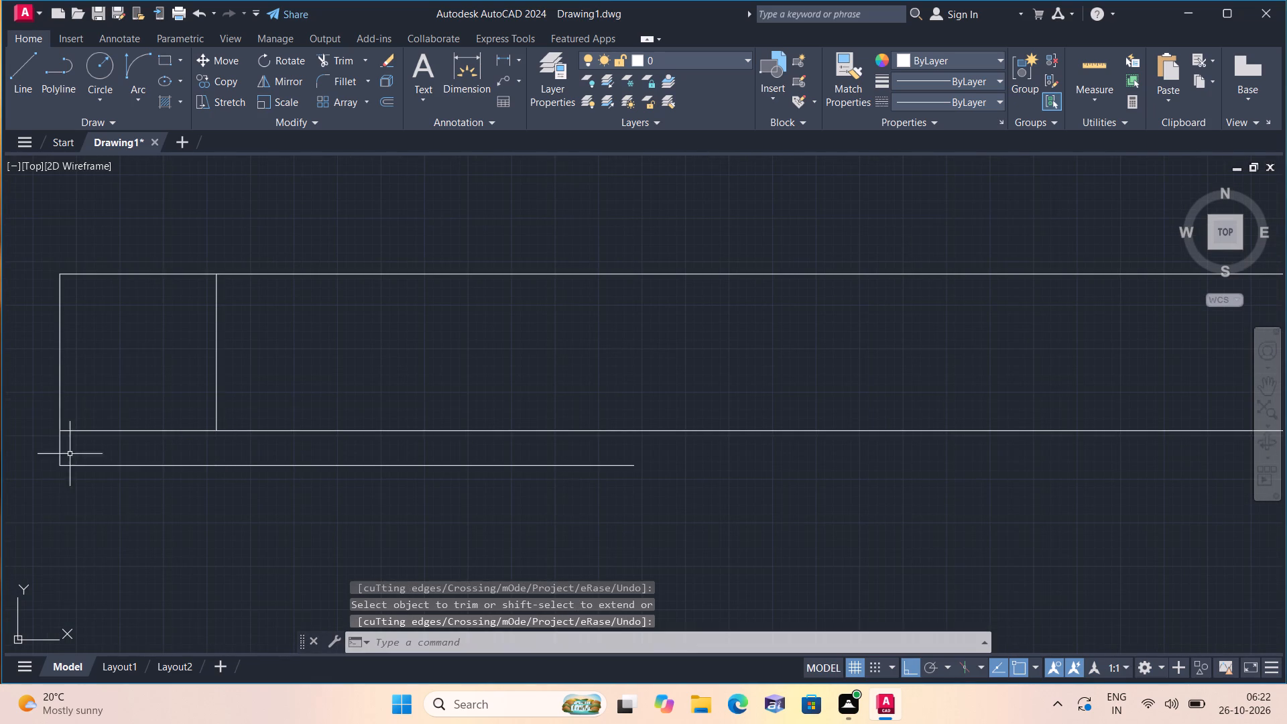
Draw the door-swing arc for the small room's left-wall opening.
scroll(143, 498, "down", 2)
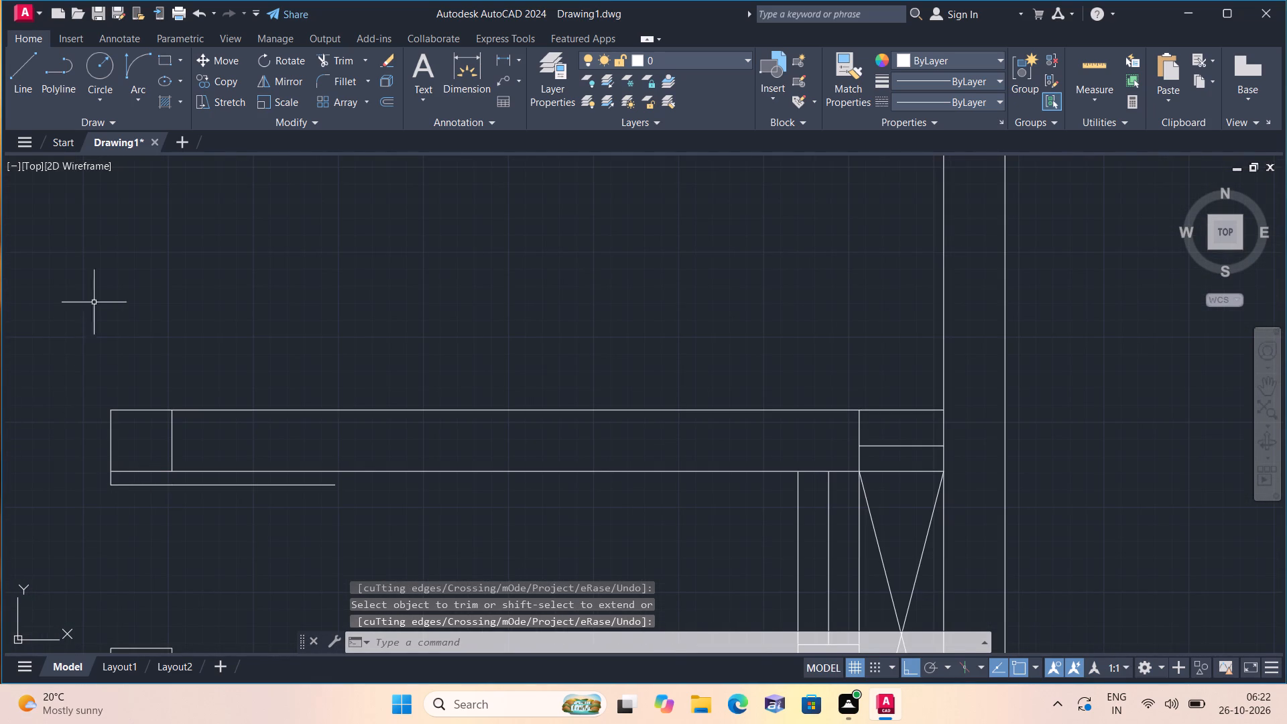
left_click(141, 94)
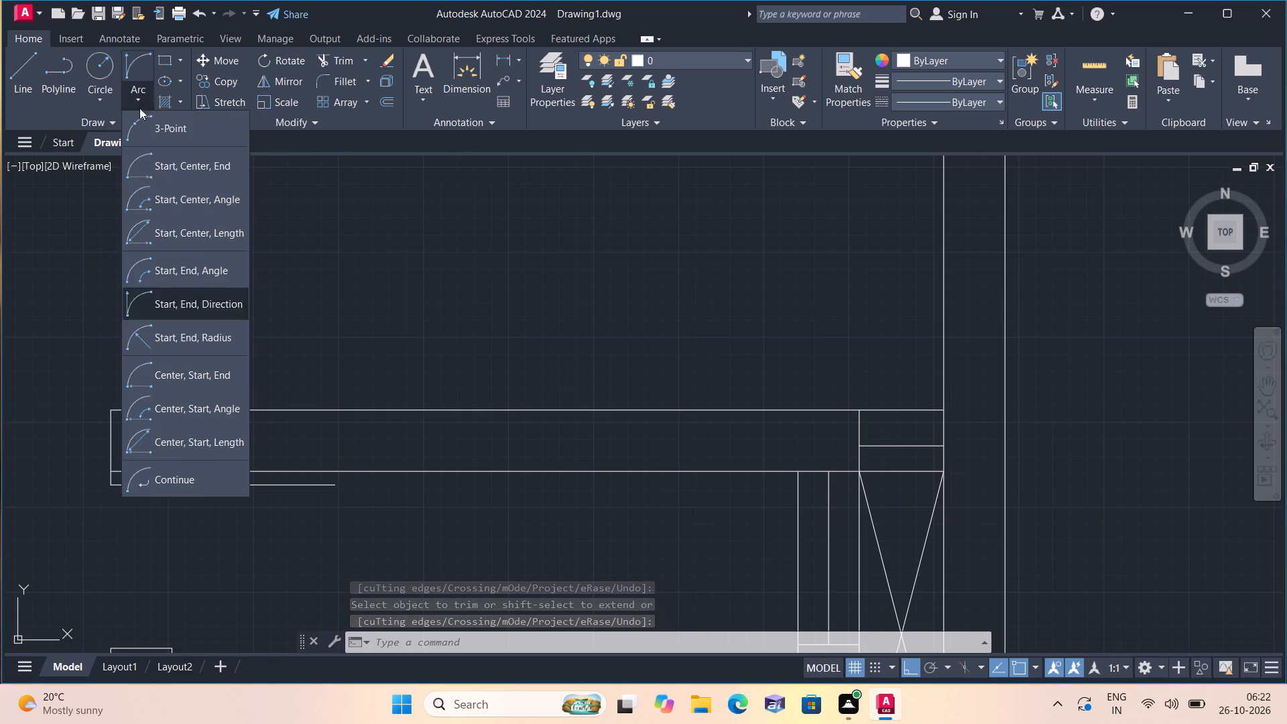
Draw the small room's door swing as a start-end-direction arc from the door leaf's free end to the wall stub's inner corner.
left_click(197, 306)
scroll(233, 388, "down", 1)
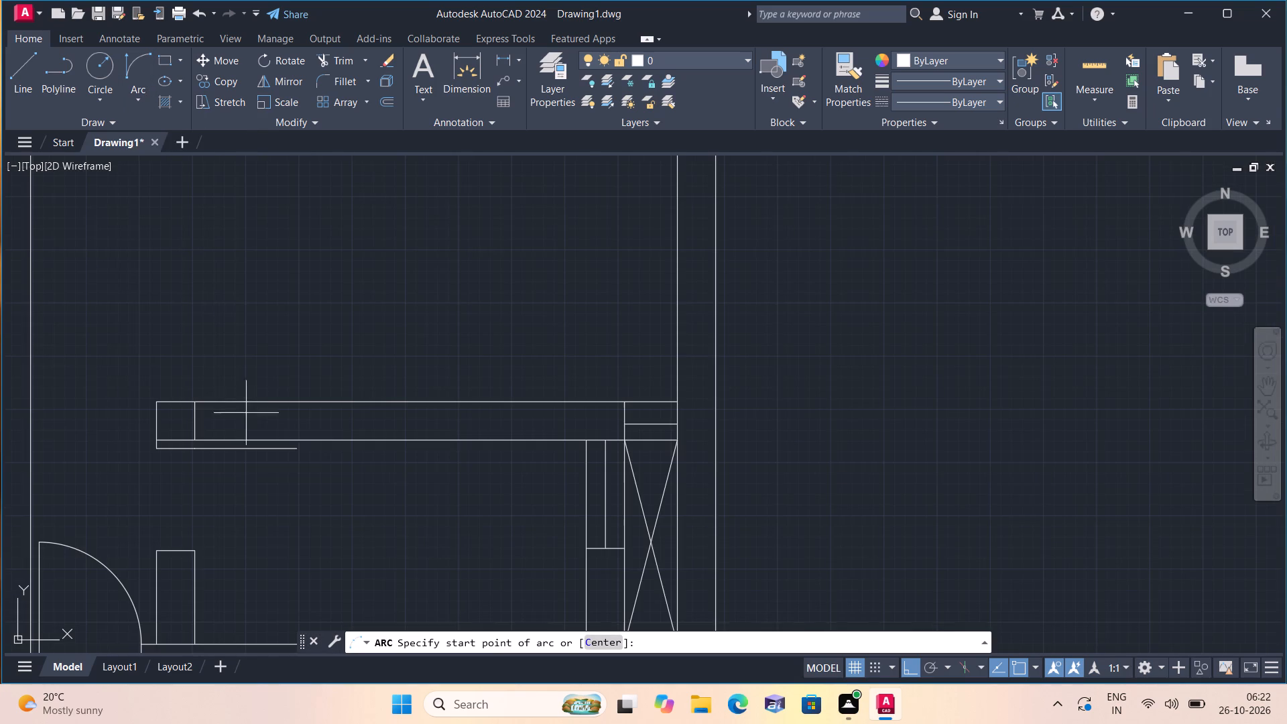
left_click(290, 452)
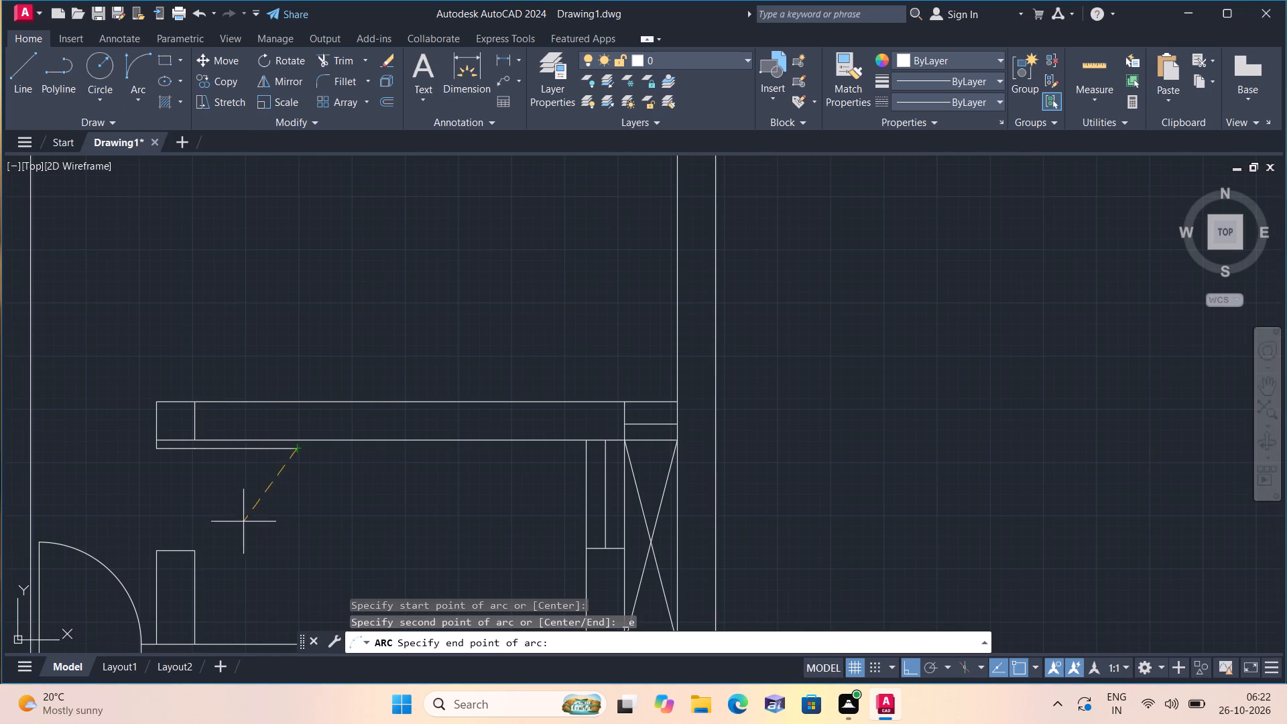
left_click(198, 550)
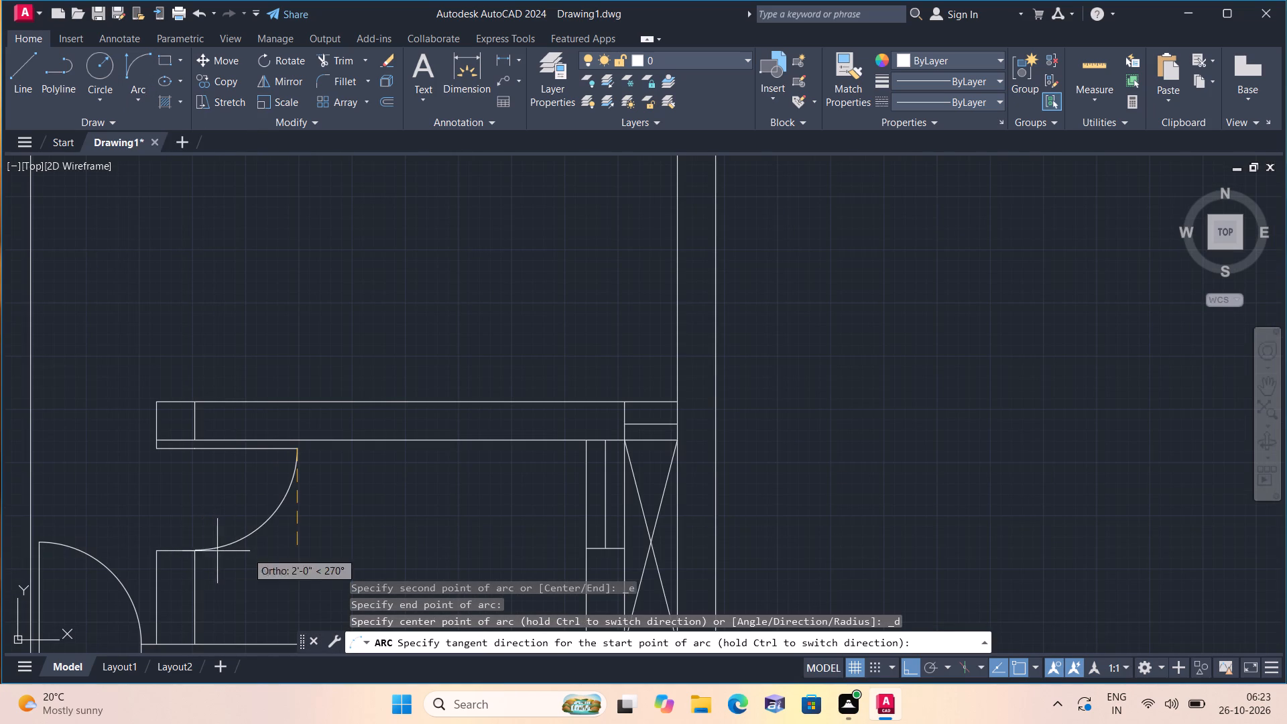
left_click(294, 548)
Trim the leftover line across the small room's upper wall near the door and the line at the base of the wall stub.
scroll(328, 526, "down", 1)
middle_click_drag(331, 522, 390, 448)
scroll(391, 448, "down", 1)
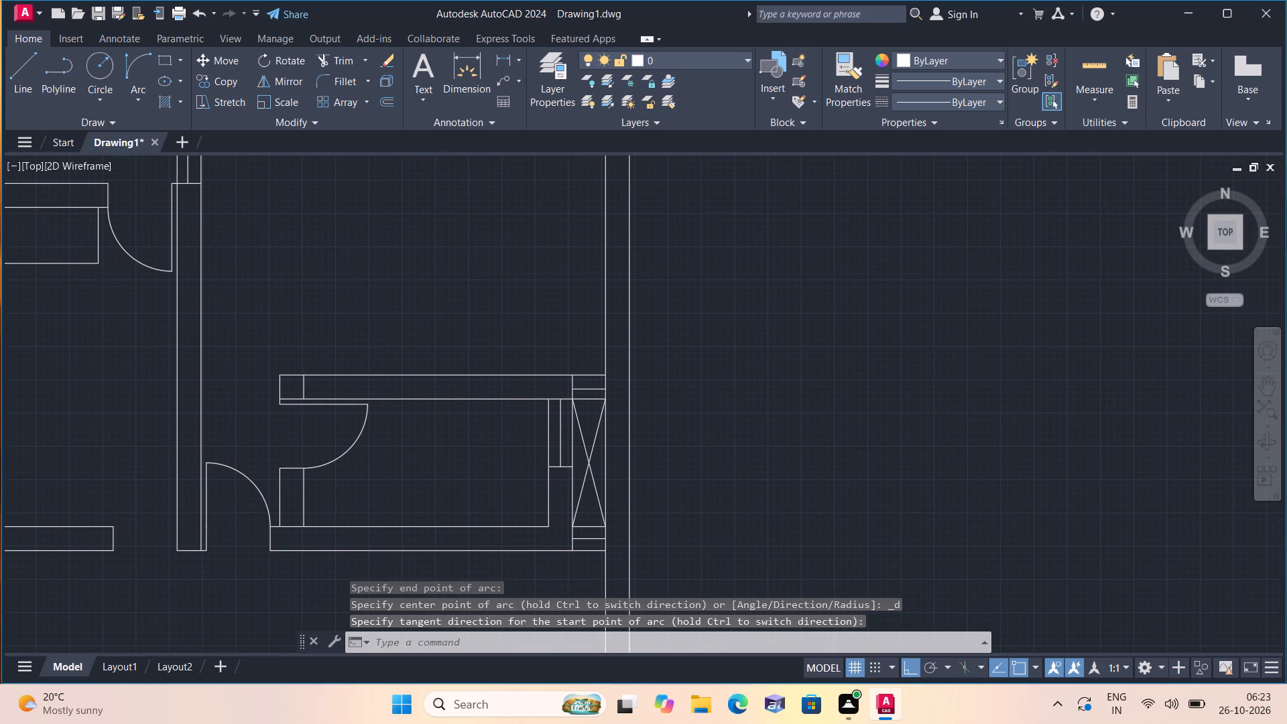
scroll(391, 449, "down", 1)
type("trim")
key("space")
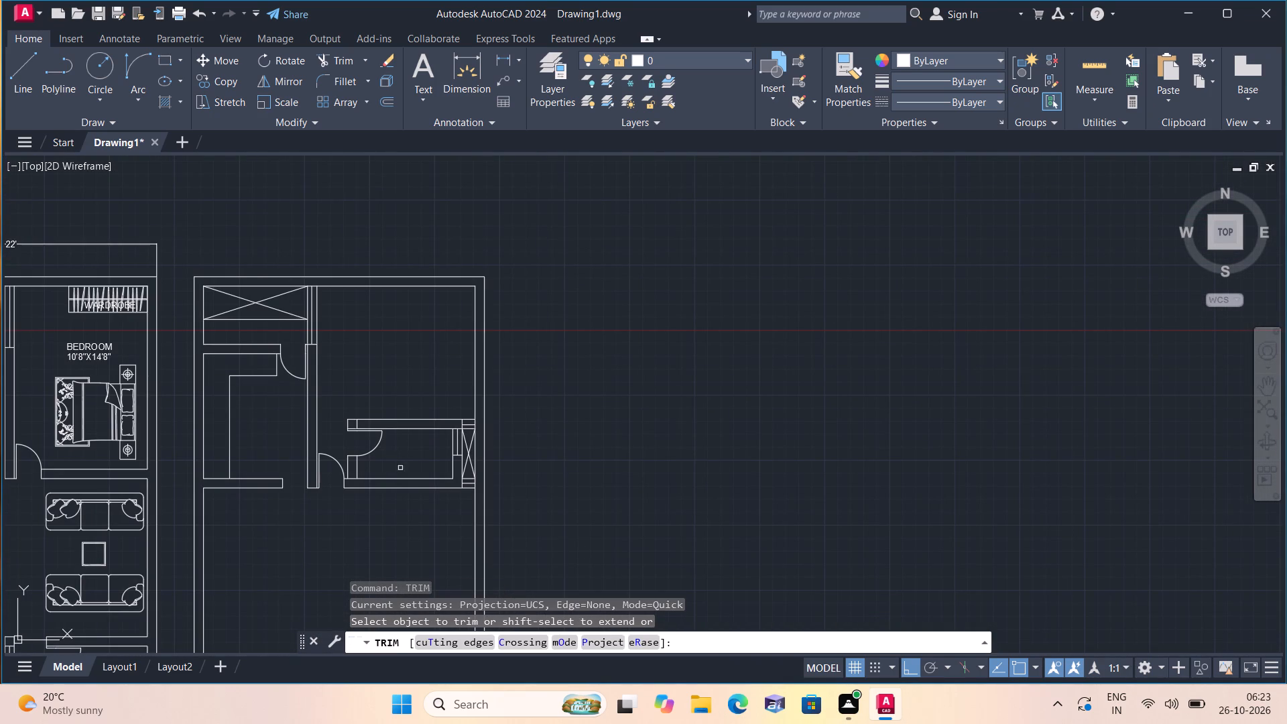
scroll(372, 475, "up", 2)
left_click(328, 345)
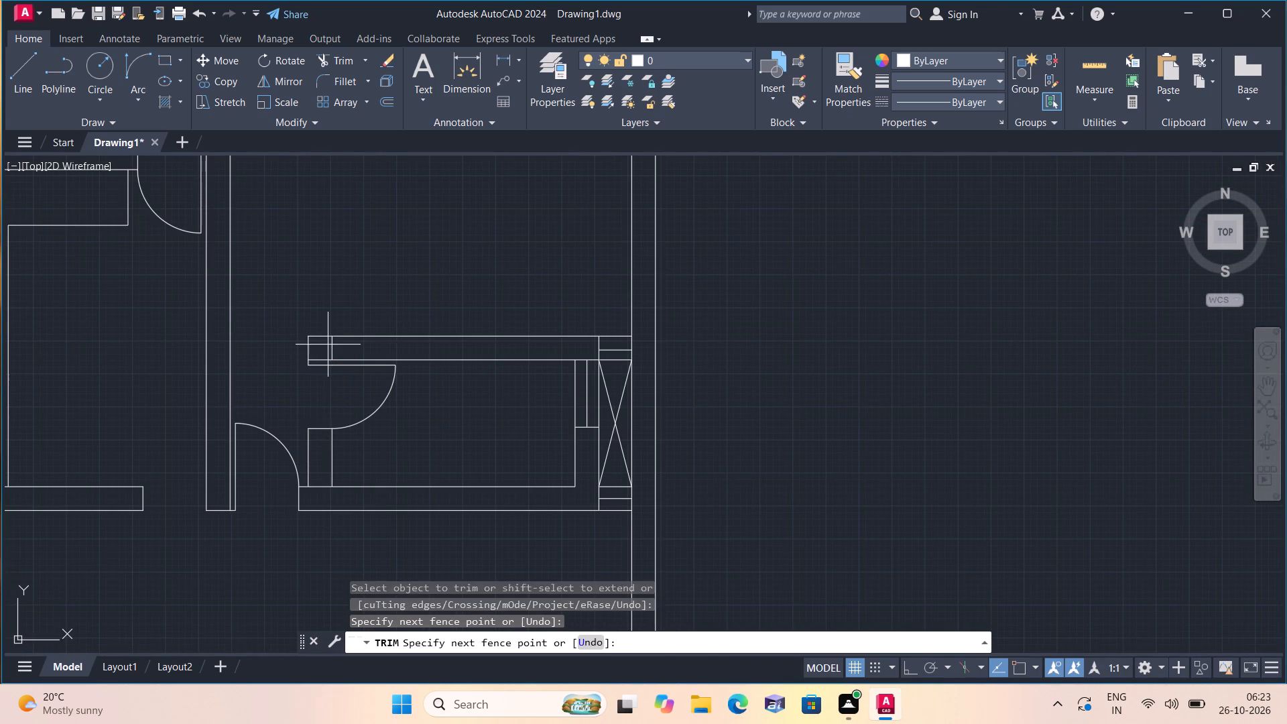
left_click(349, 347)
scroll(349, 351, "down", 1)
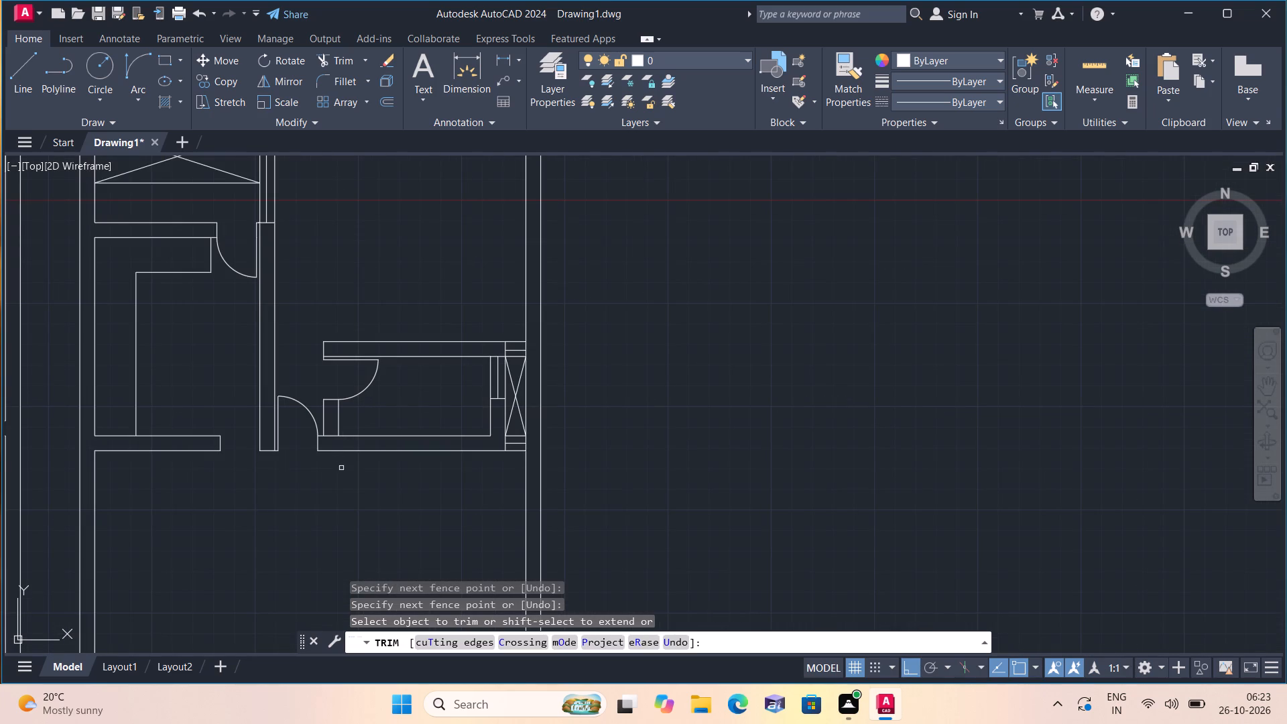
left_click(333, 435)
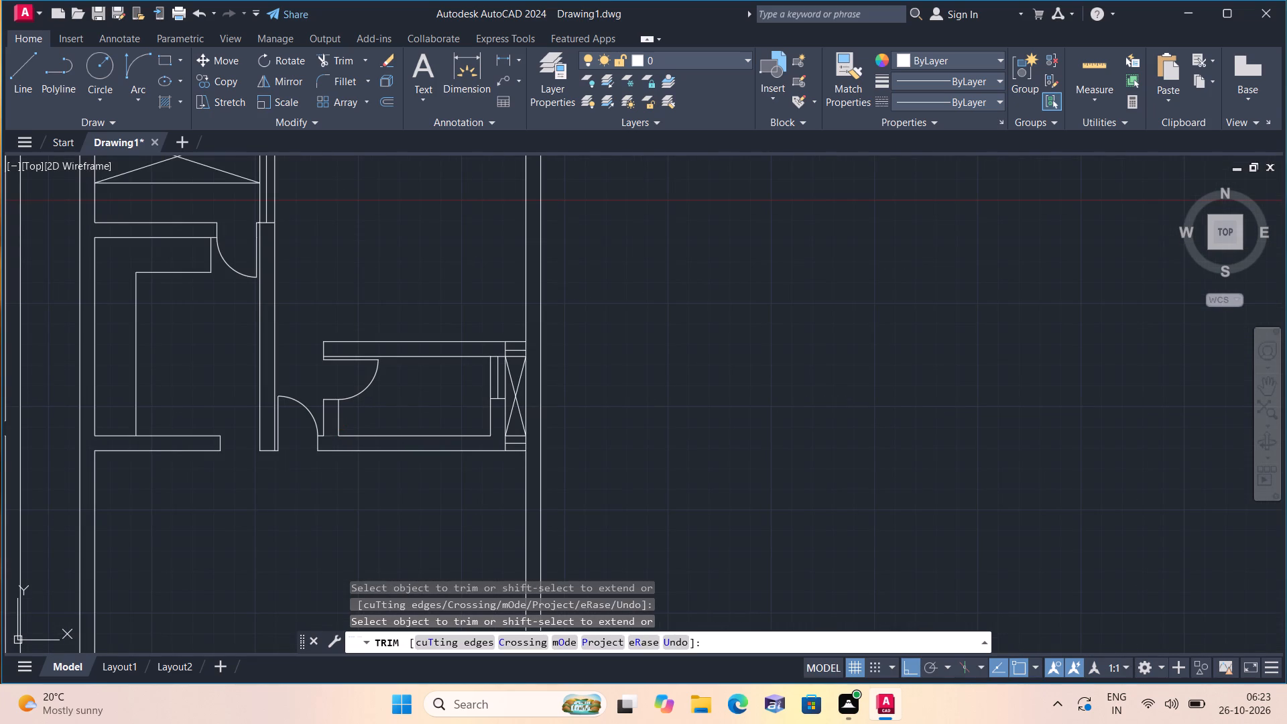
key("Escape")
Offset the lower face of the small room's bottom wall 12'8" downward in the second plan.
scroll(338, 449, "down", 1)
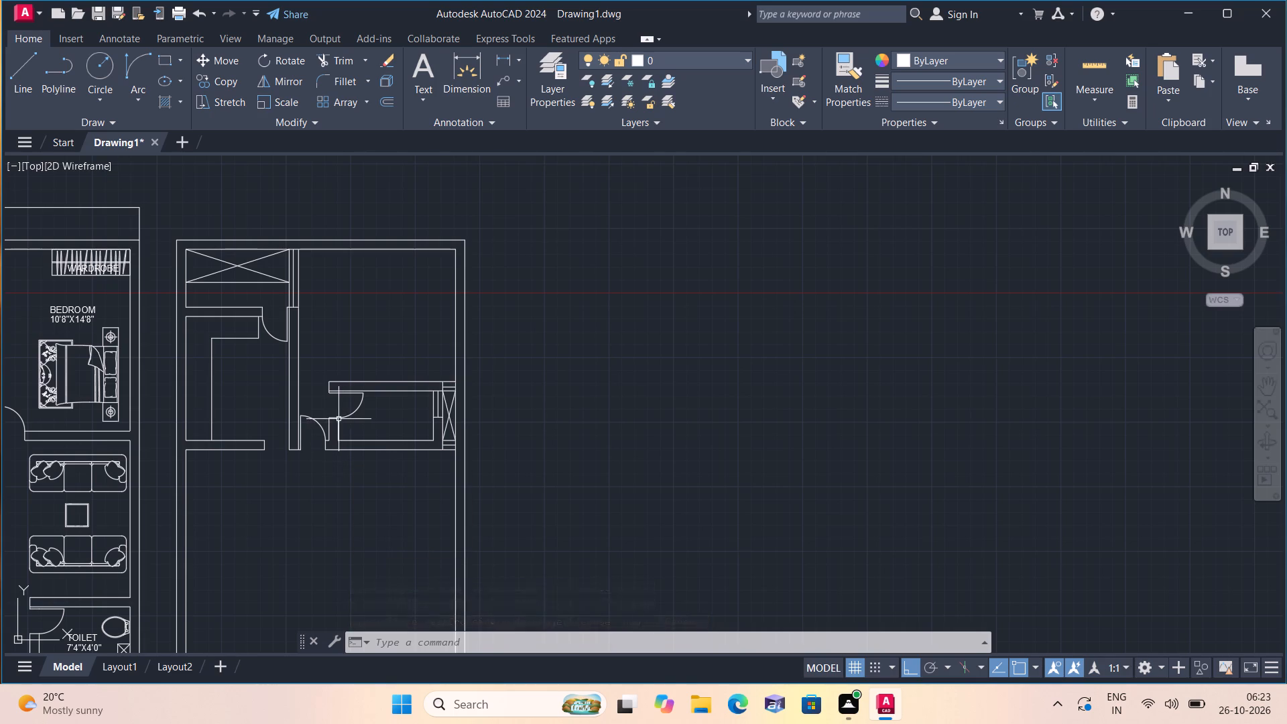
scroll(260, 389, "down", 1)
middle_click_drag(260, 389, 408, 307)
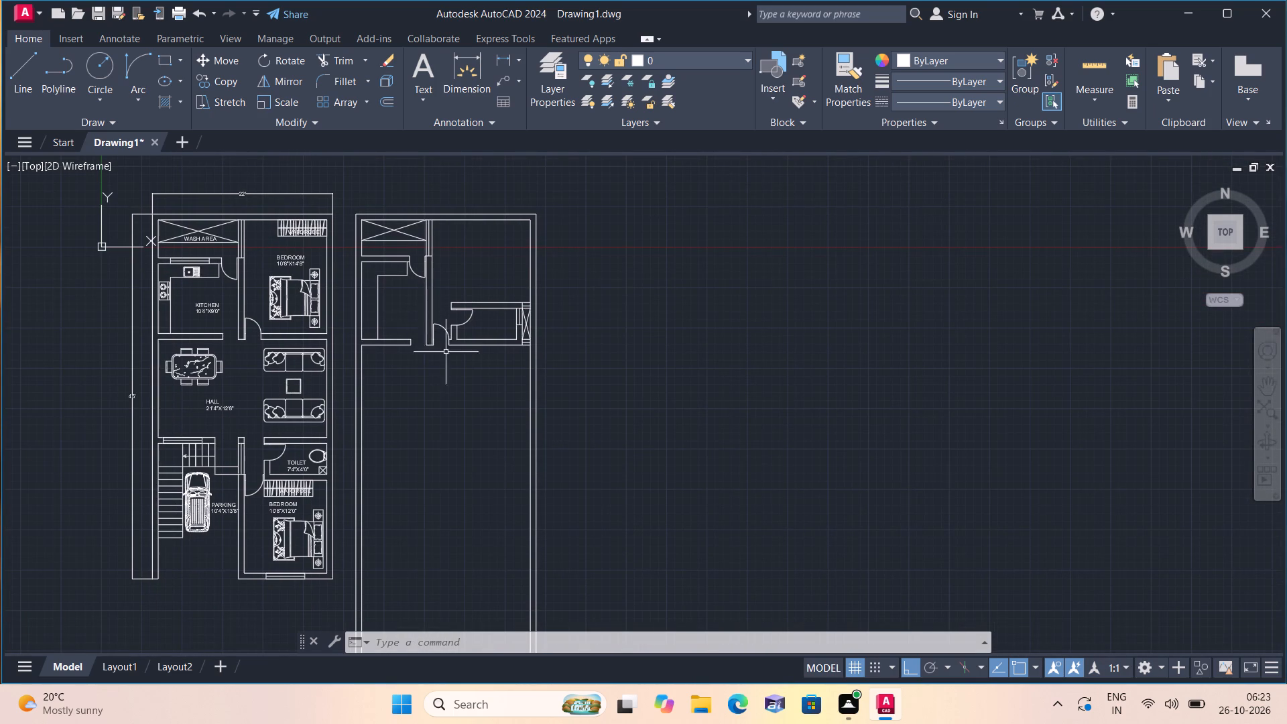
type("off")
key("space")
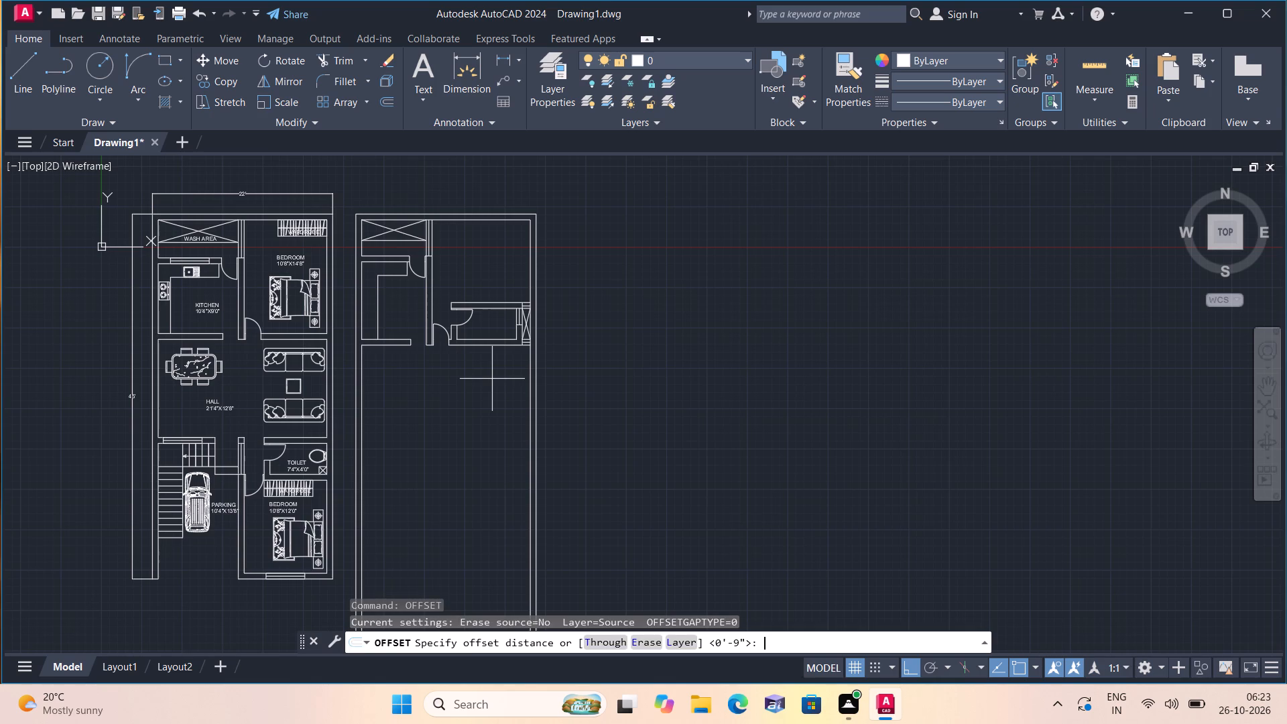
type("12'8\"")
key("space")
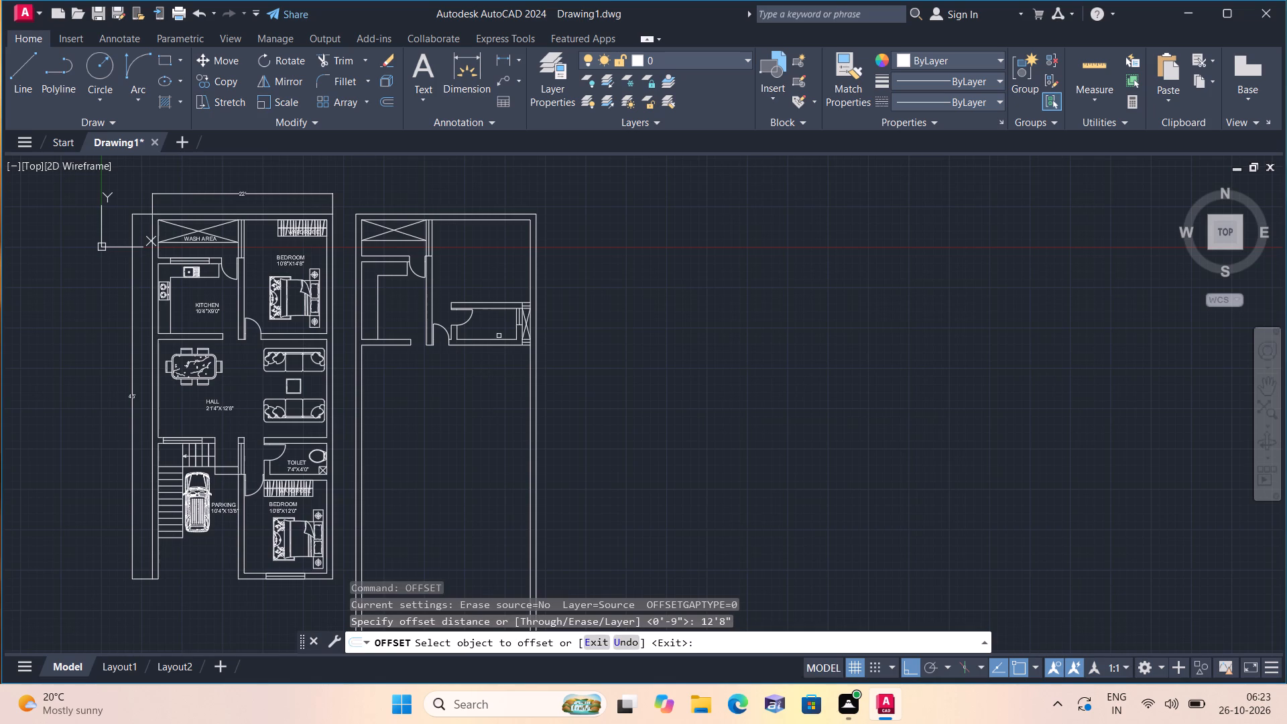
left_click_drag(503, 345, 503, 353)
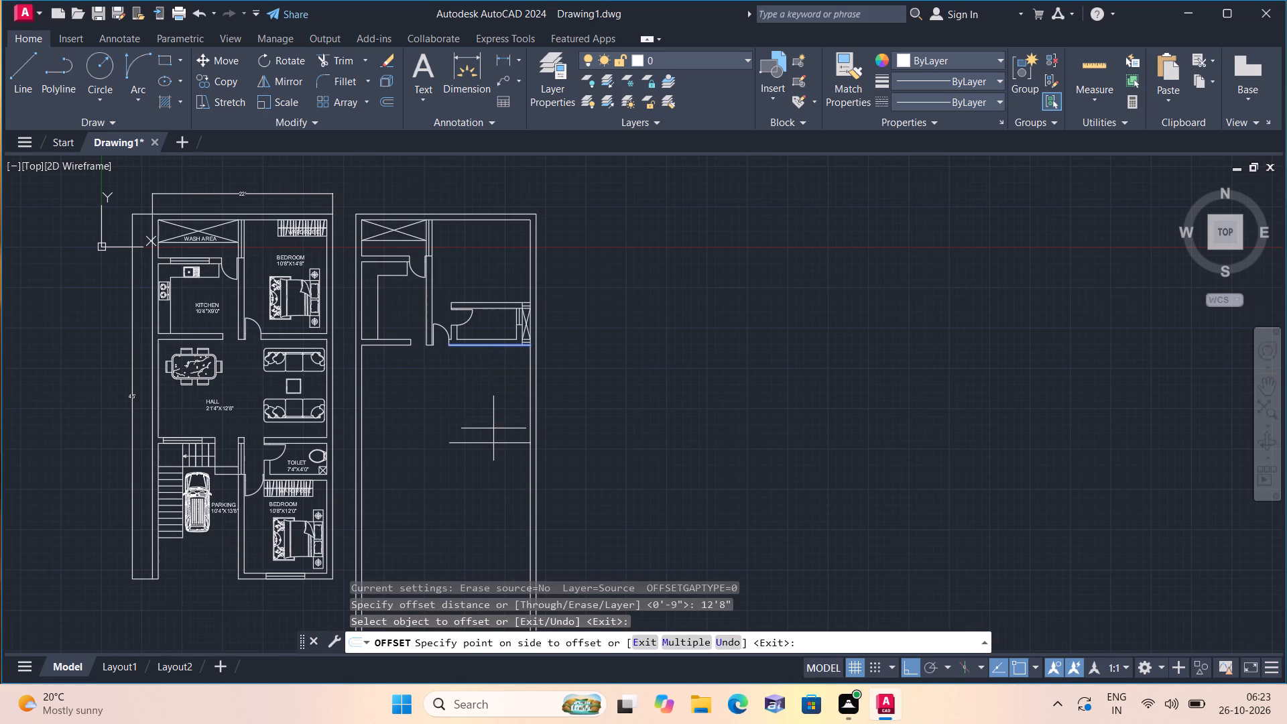
left_click(493, 428)
key("space")
Offset the new horizontal line below the hall 9" downward to form the wall thickness.
key("space")
type("9\"")
key("space")
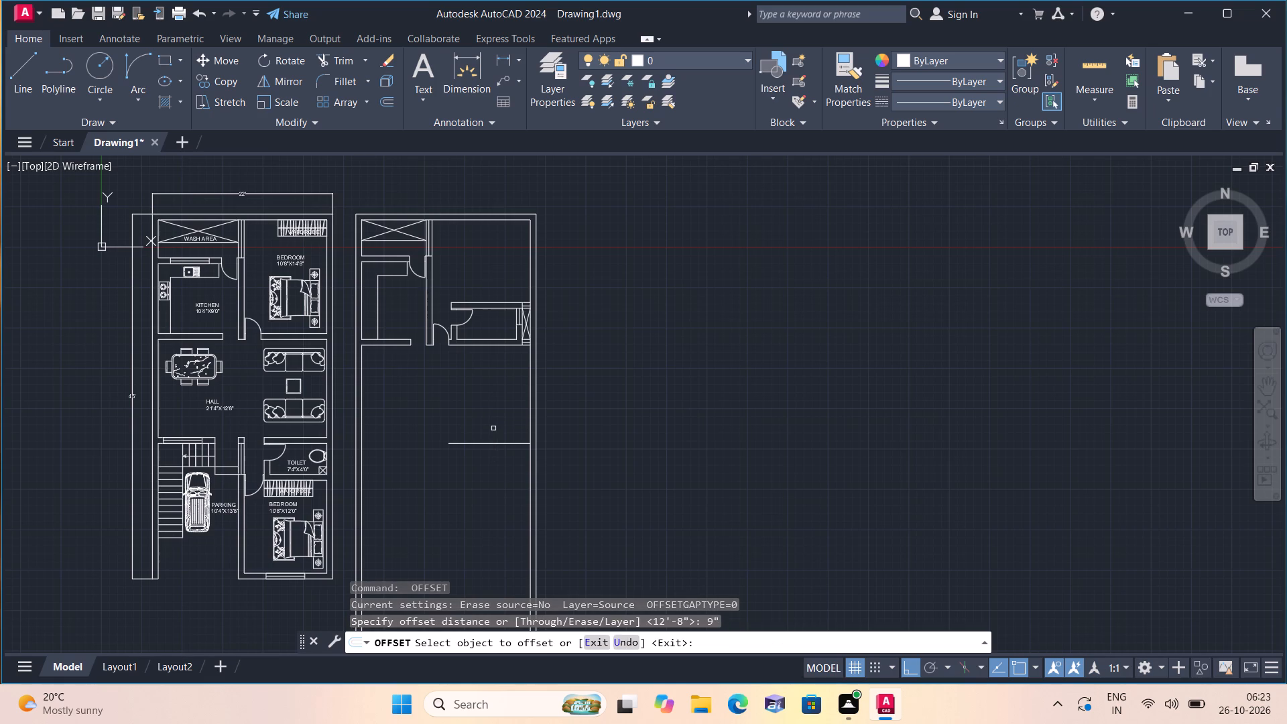
left_click(507, 448)
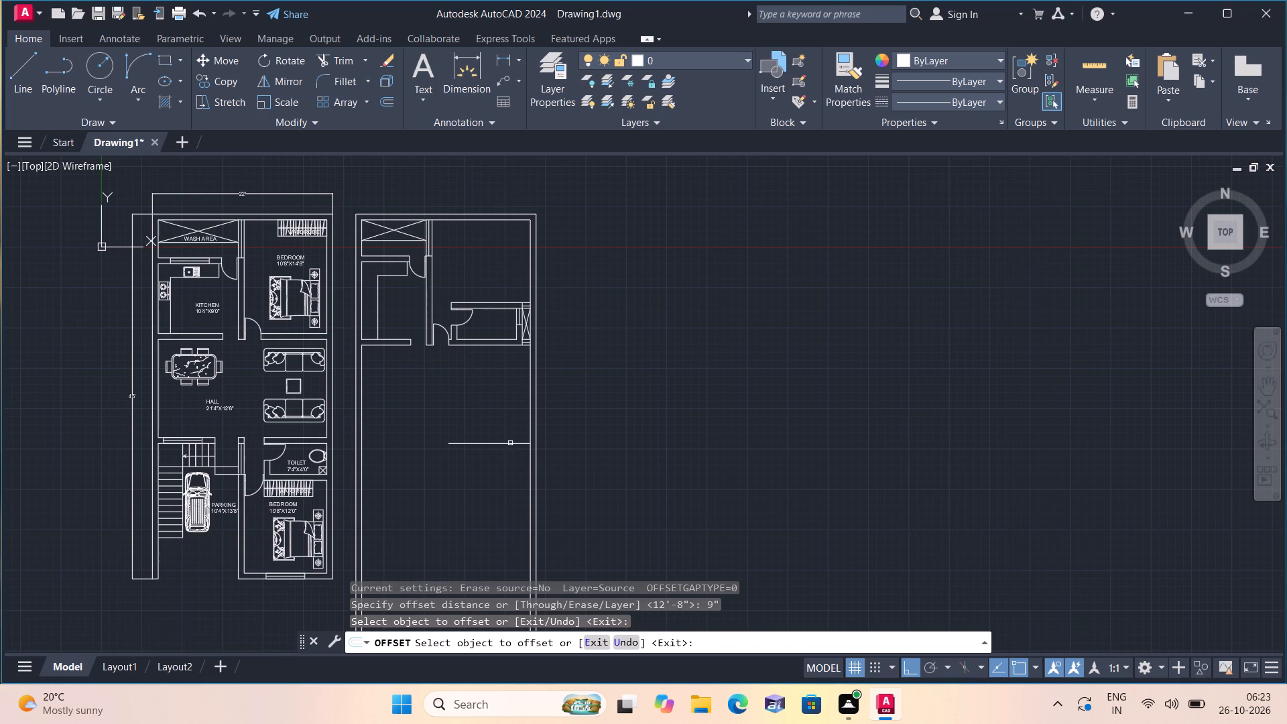
left_click(510, 443)
left_click(498, 526)
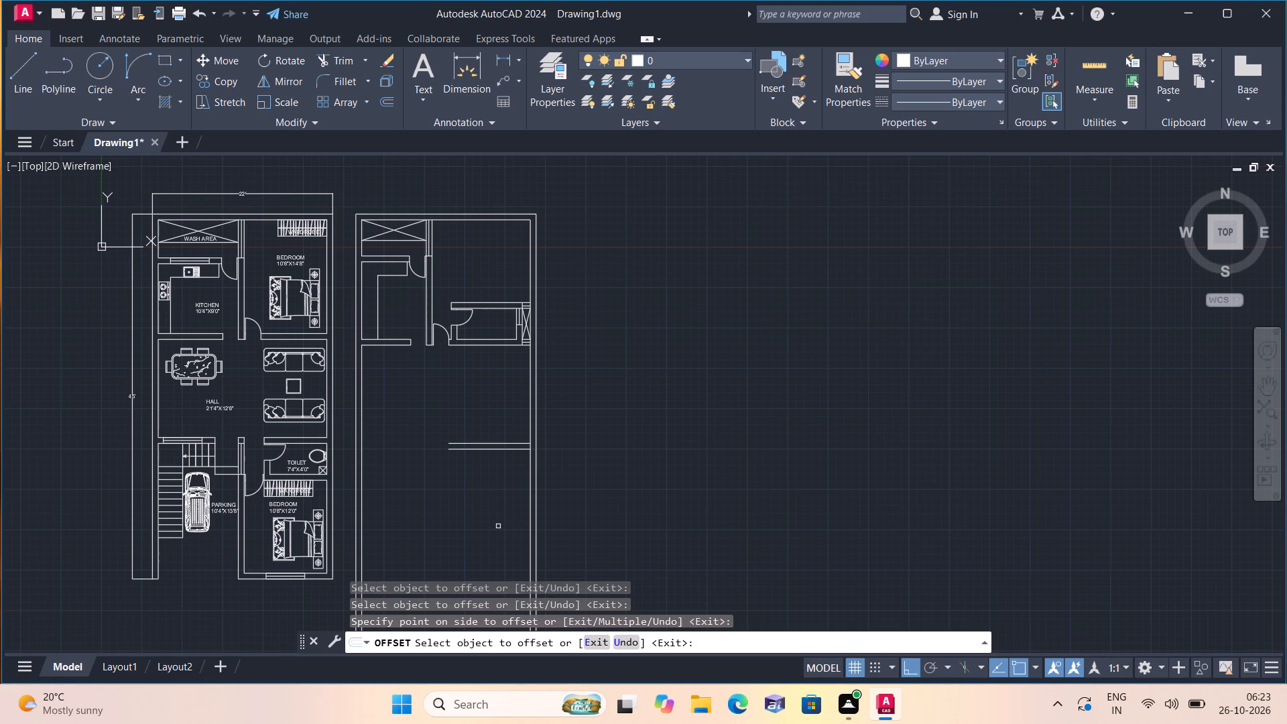
key("space")
Offset the lower line of the hall's bottom wall 4' downward for the toilet depth.
key("space")
type("4'")
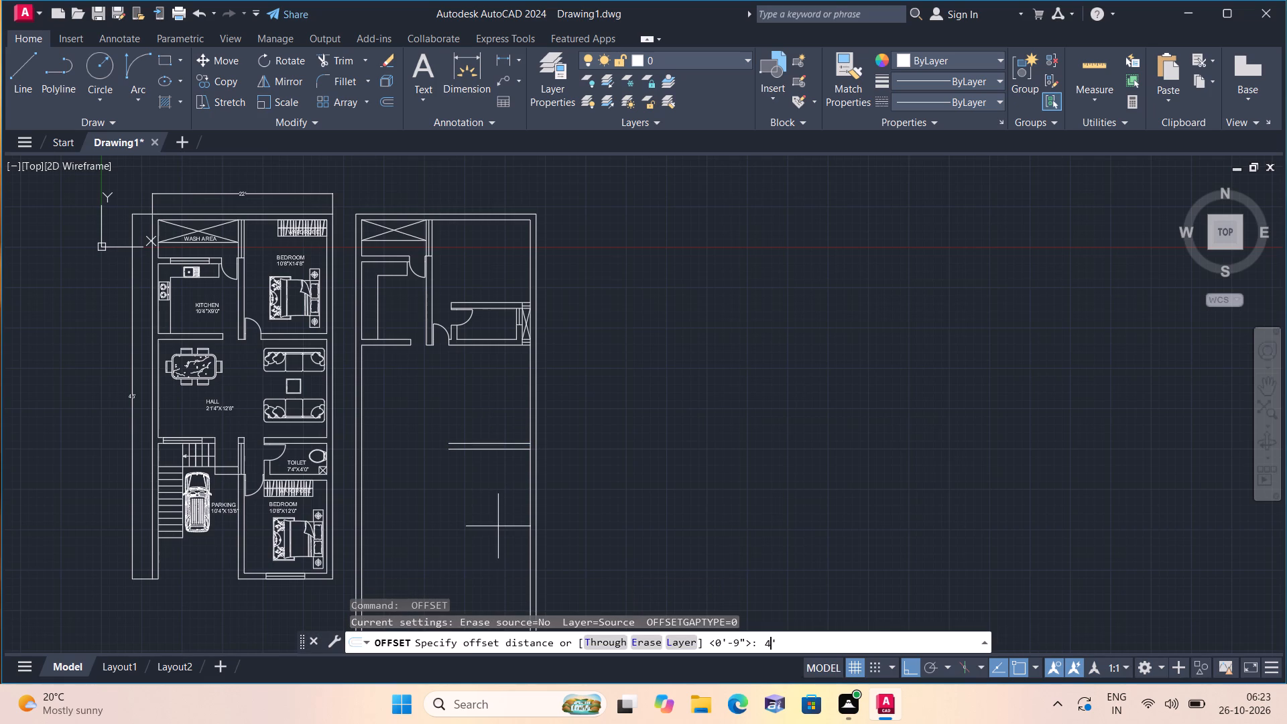
key("space")
scroll(503, 485, "up", 1)
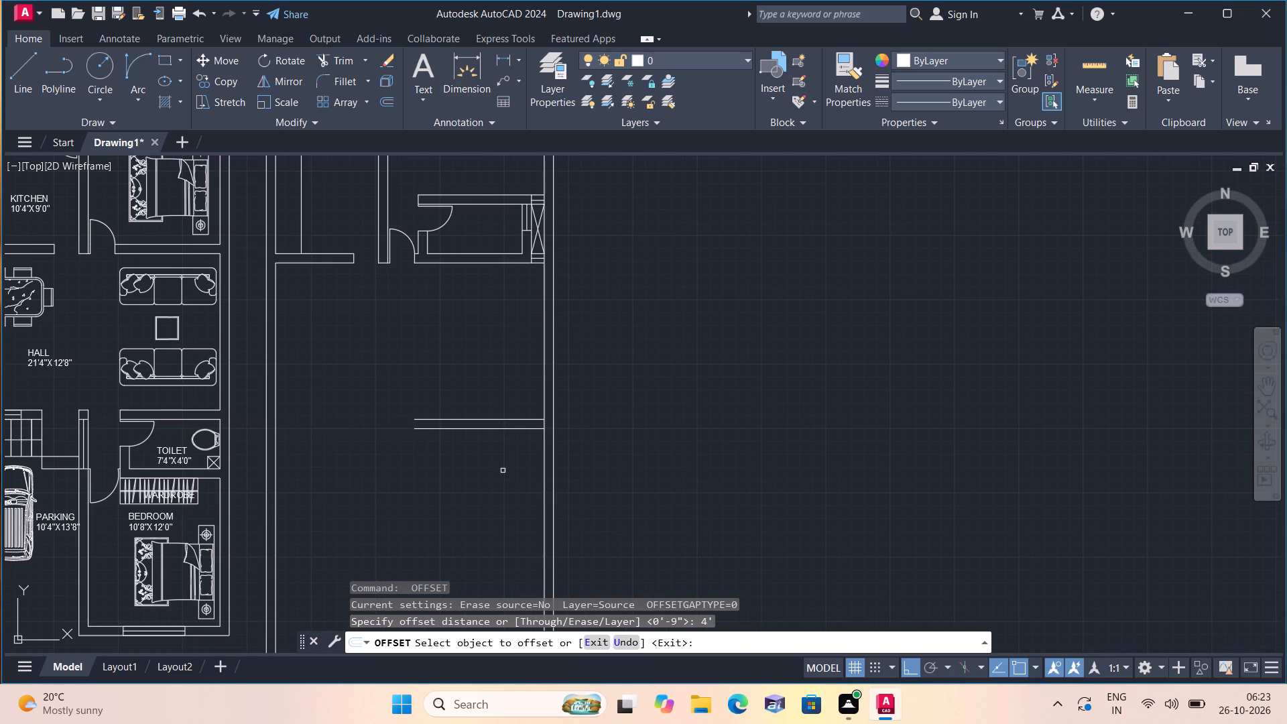
left_click(511, 431)
left_click(514, 476)
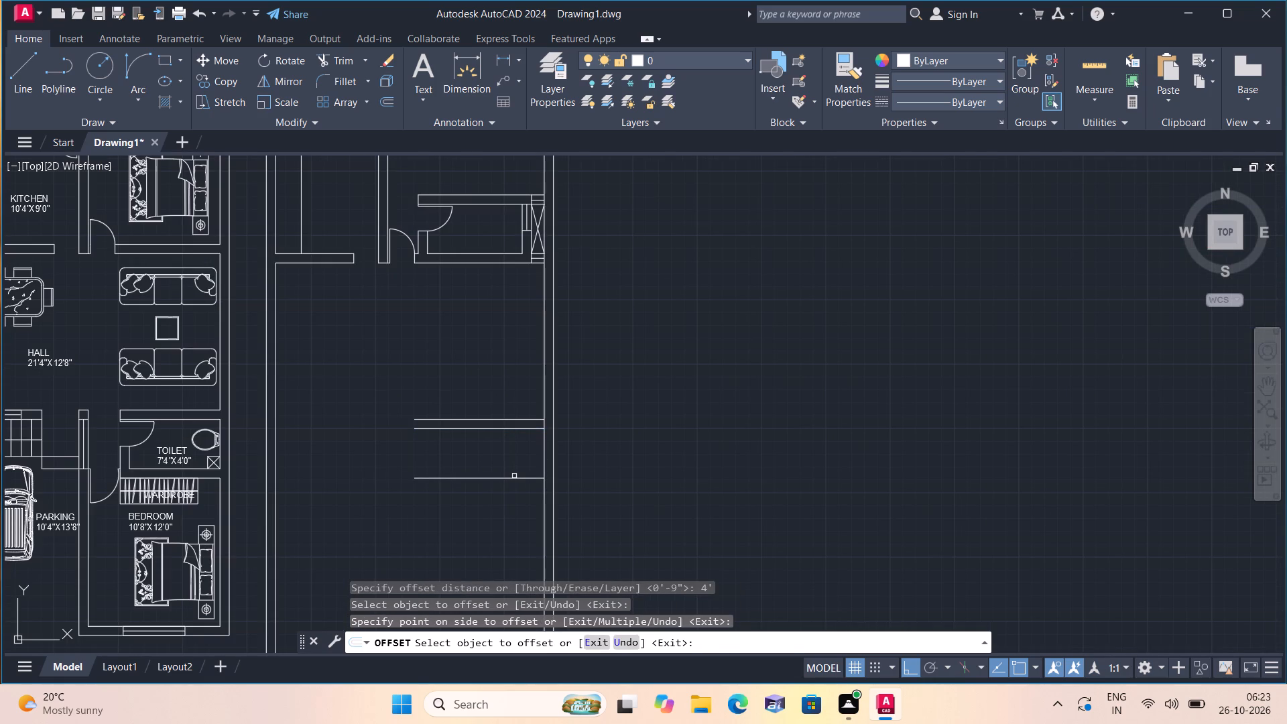
key("space")
Offset the toilet's bottom line 9" downward to give that wall its thickness.
key("space")
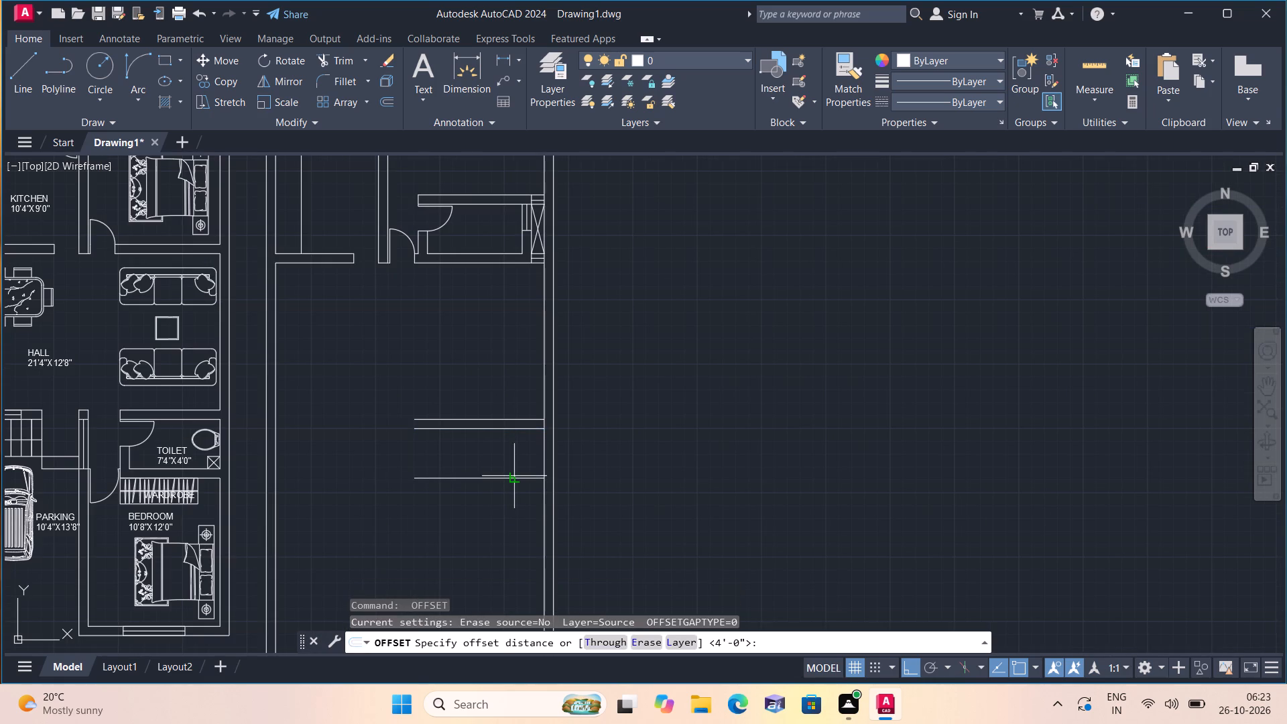
type("9\"")
key("space")
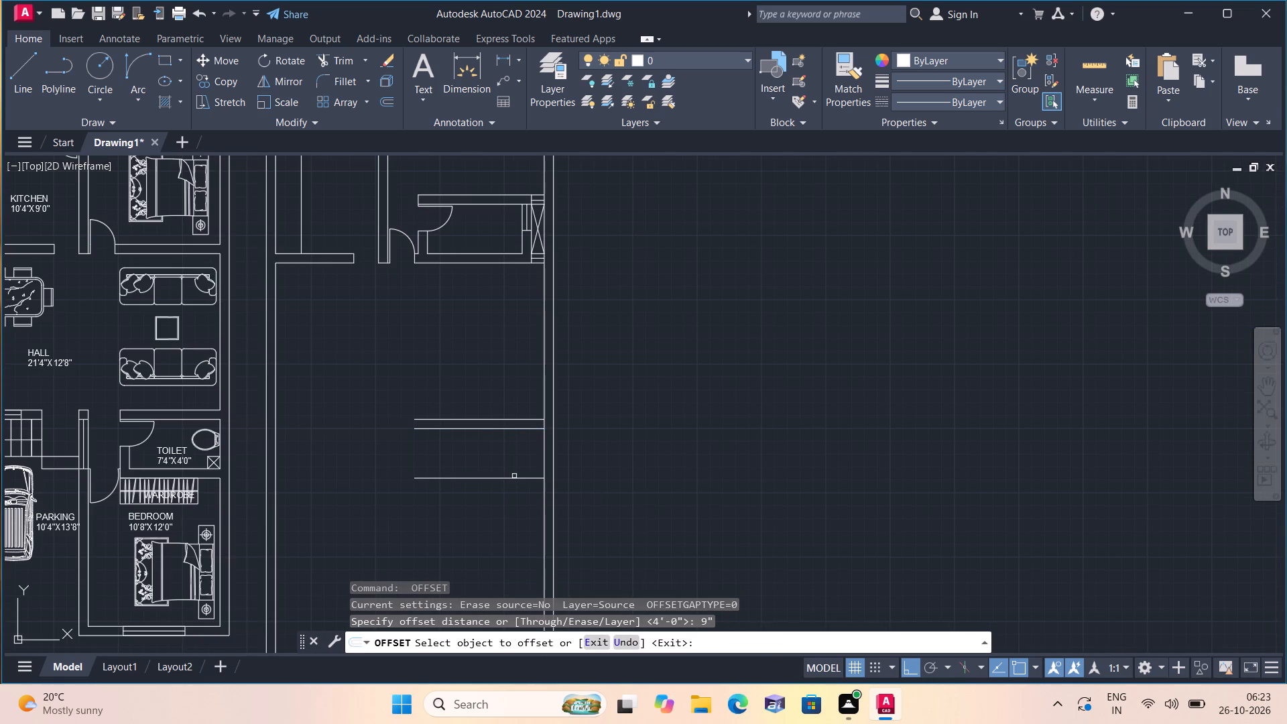
left_click(517, 472)
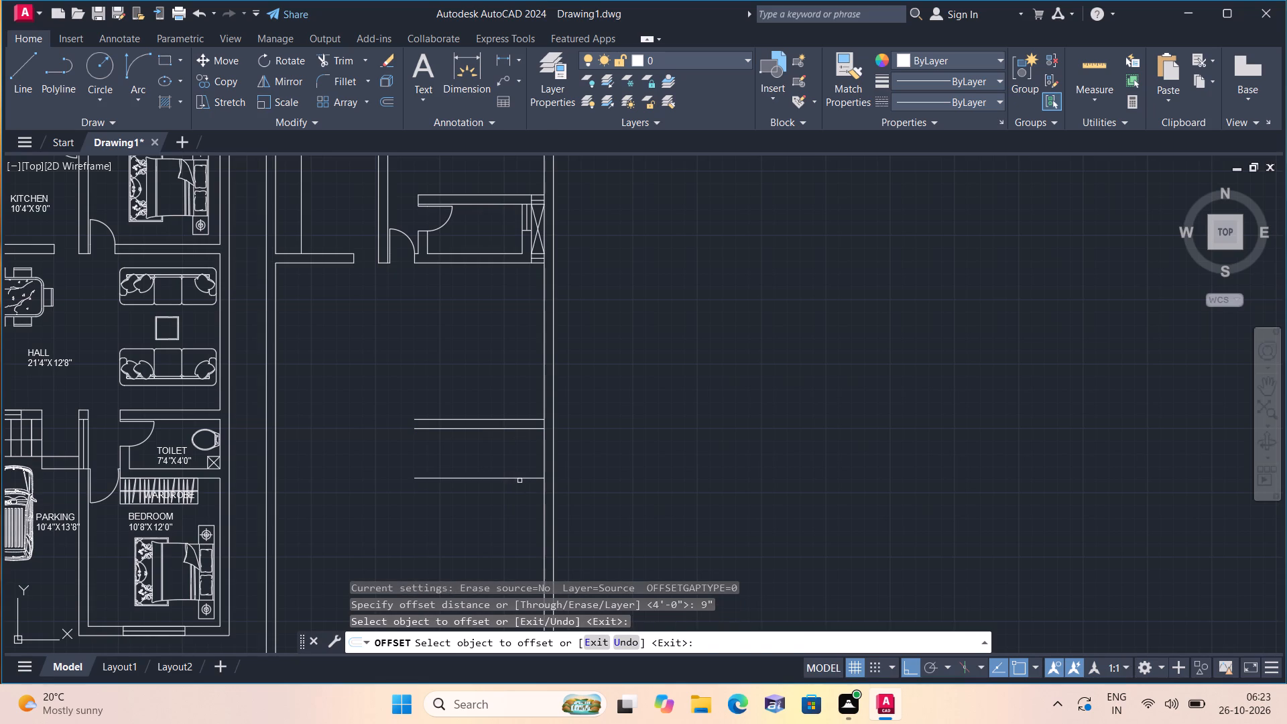
left_click(520, 479)
left_click(517, 516)
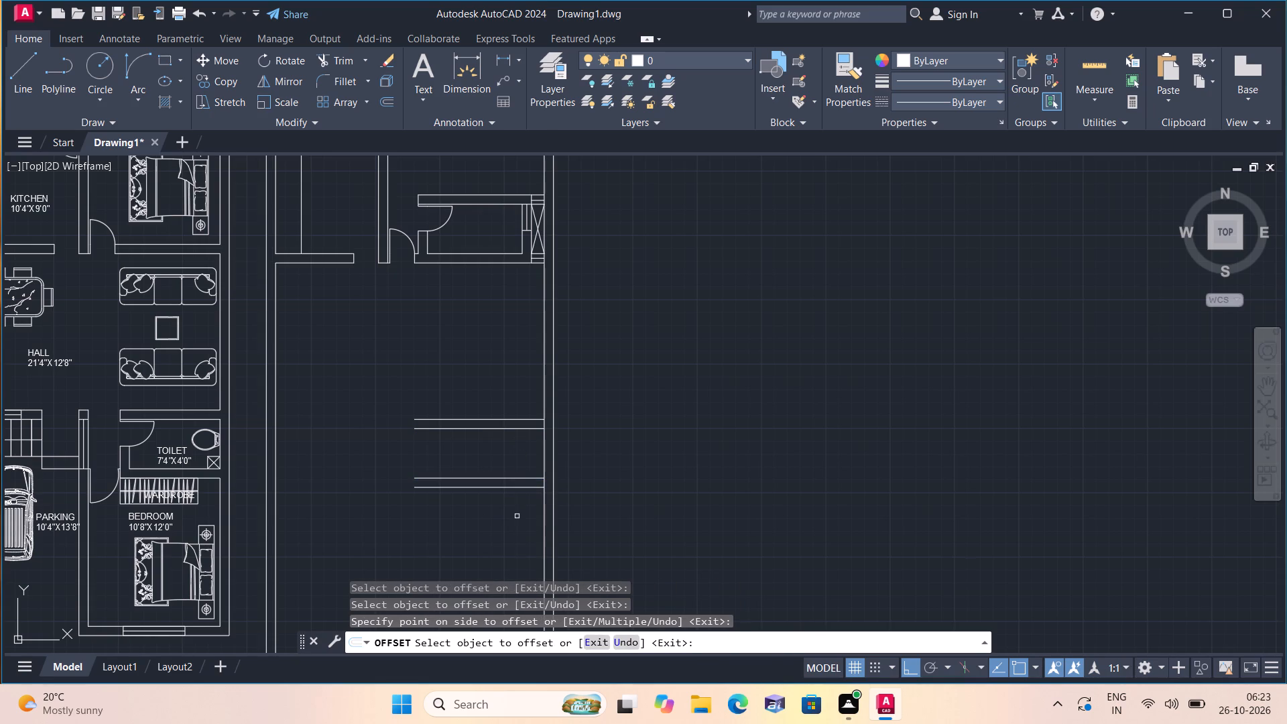
key("space")
Offset the lower line of the toilet's bottom wall 12' downward for the bedroom length.
key("space")
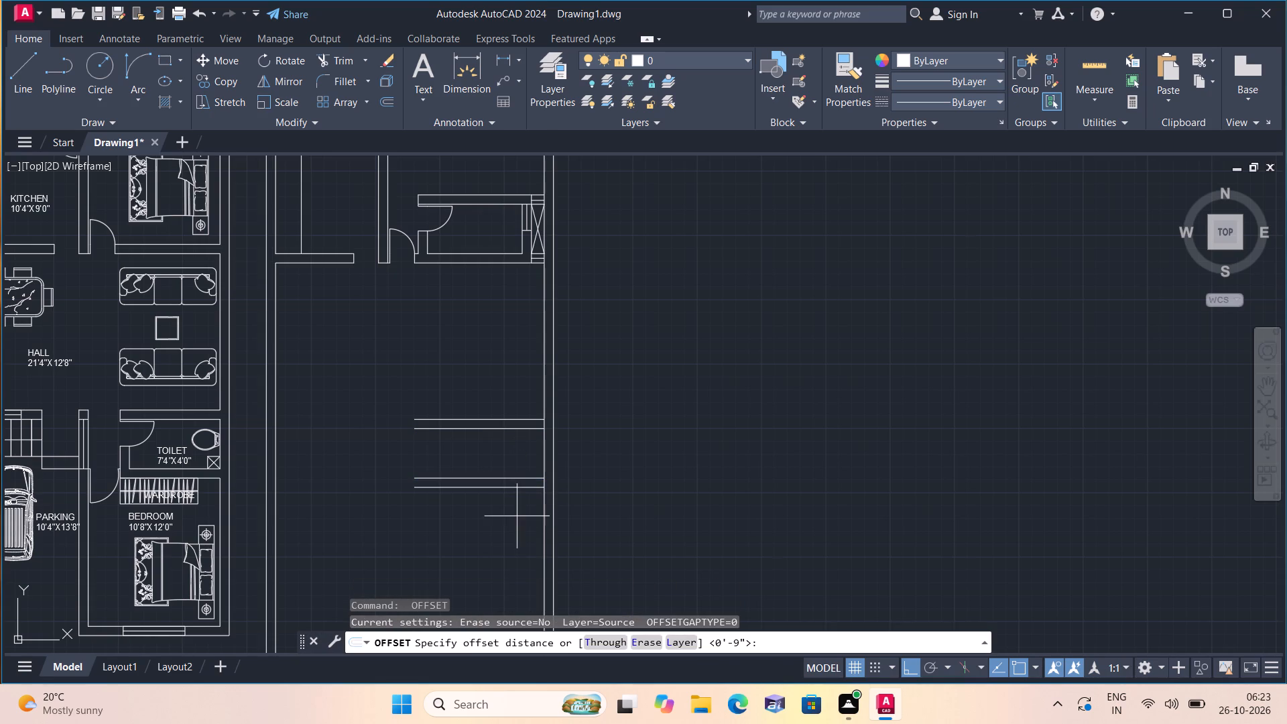
type("12'")
key("space")
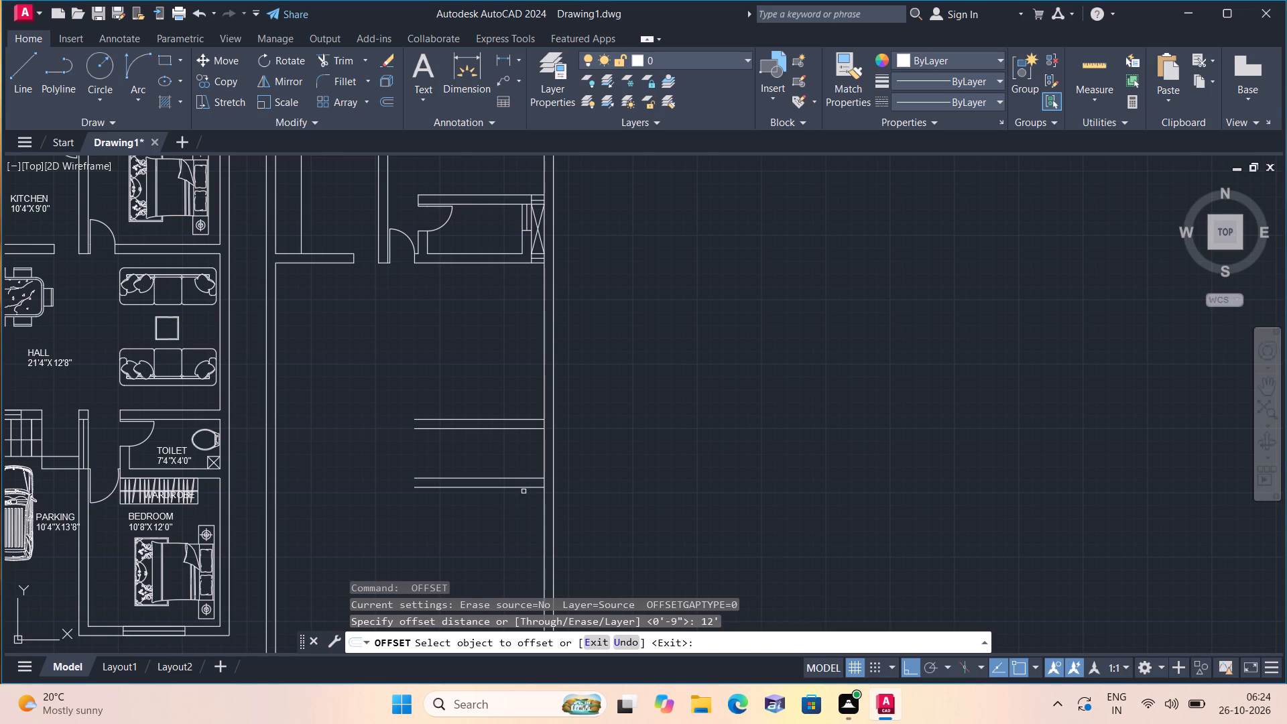
left_click(525, 488)
left_click(523, 523)
middle_click_drag(524, 523, 520, 504)
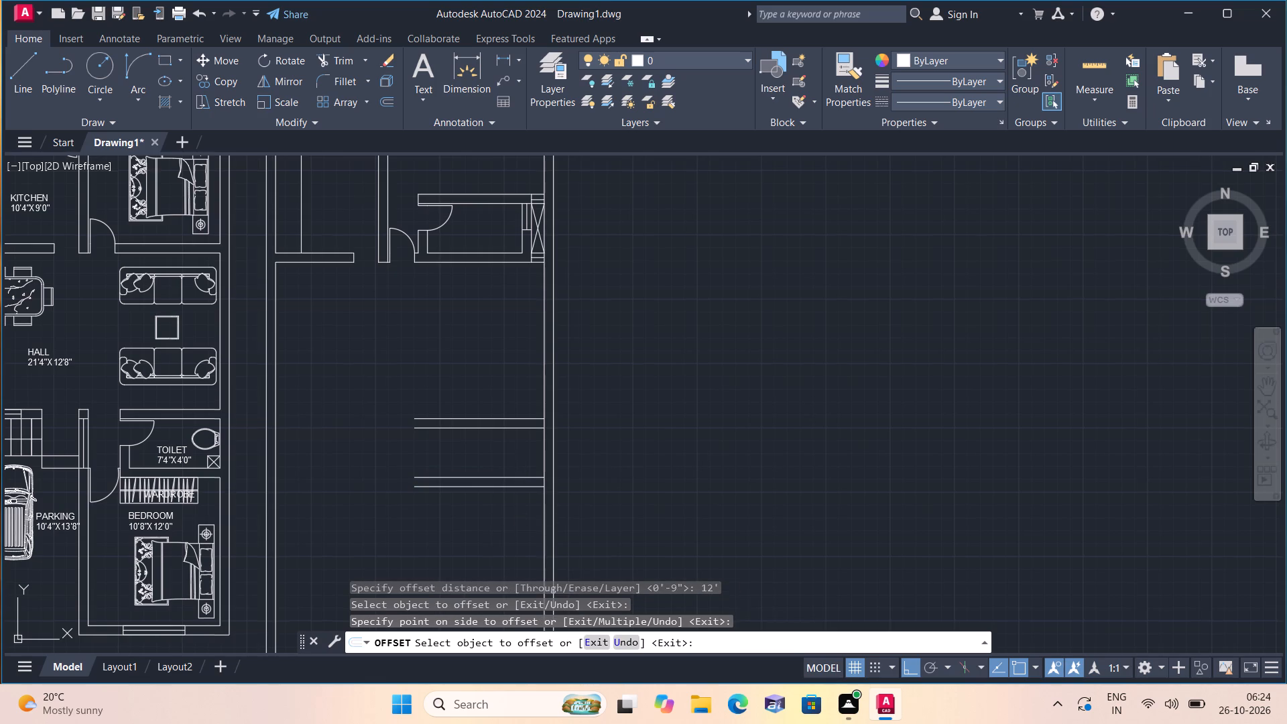
middle_click_drag(520, 504, 524, 316)
key("space")
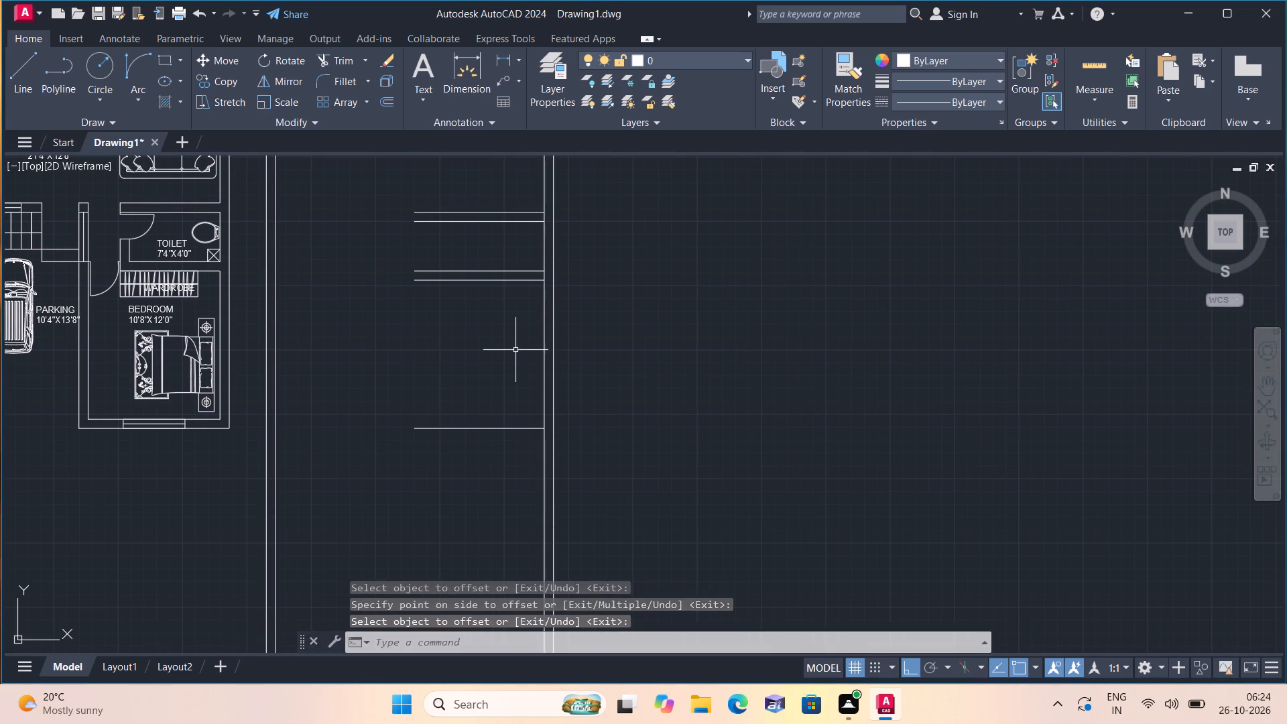
Offset the bedroom's bottom line 9" downward to form the lower wall.
key("space")
type("9\"")
key("space")
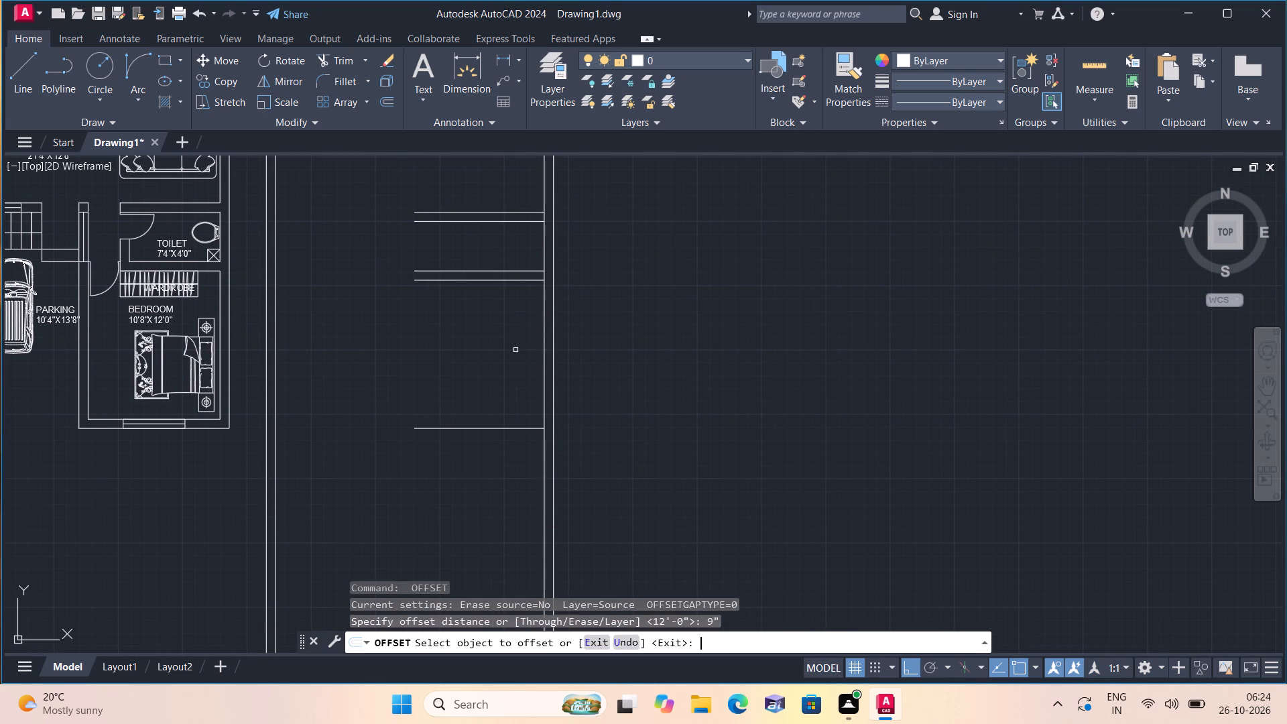
left_click(525, 428)
left_click(509, 475)
scroll(513, 486, "down", 1)
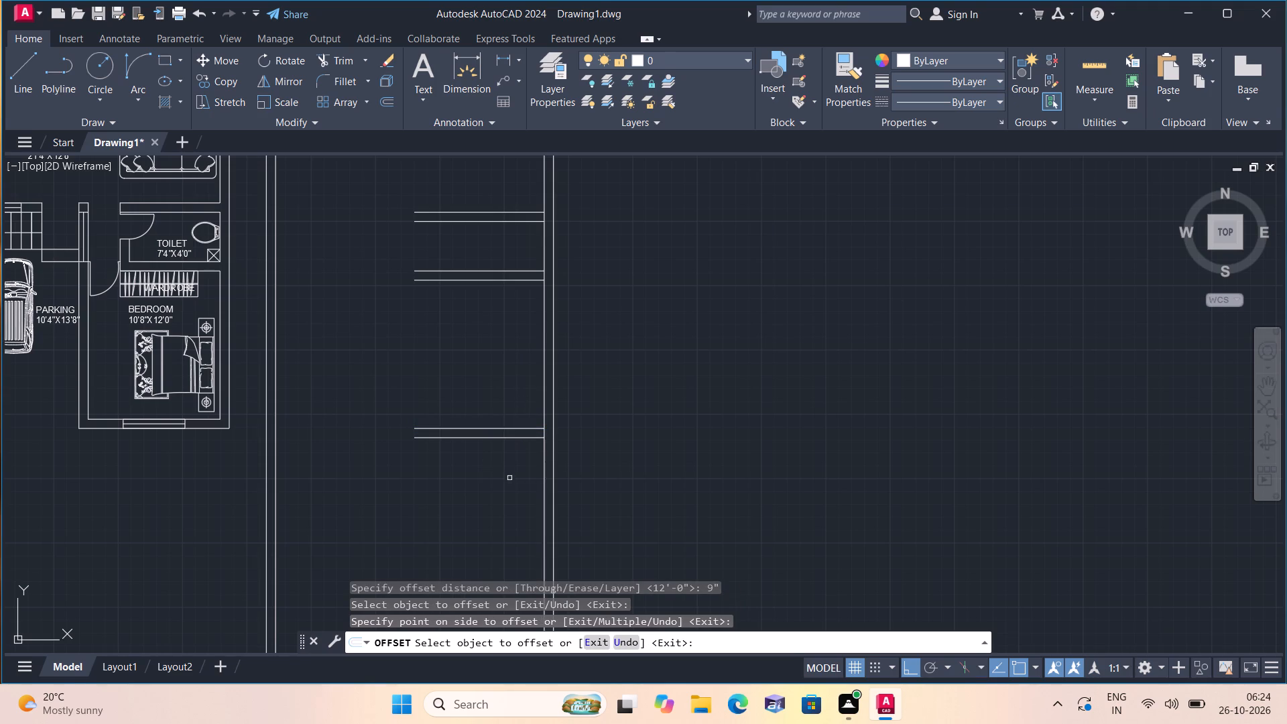
key("Escape")
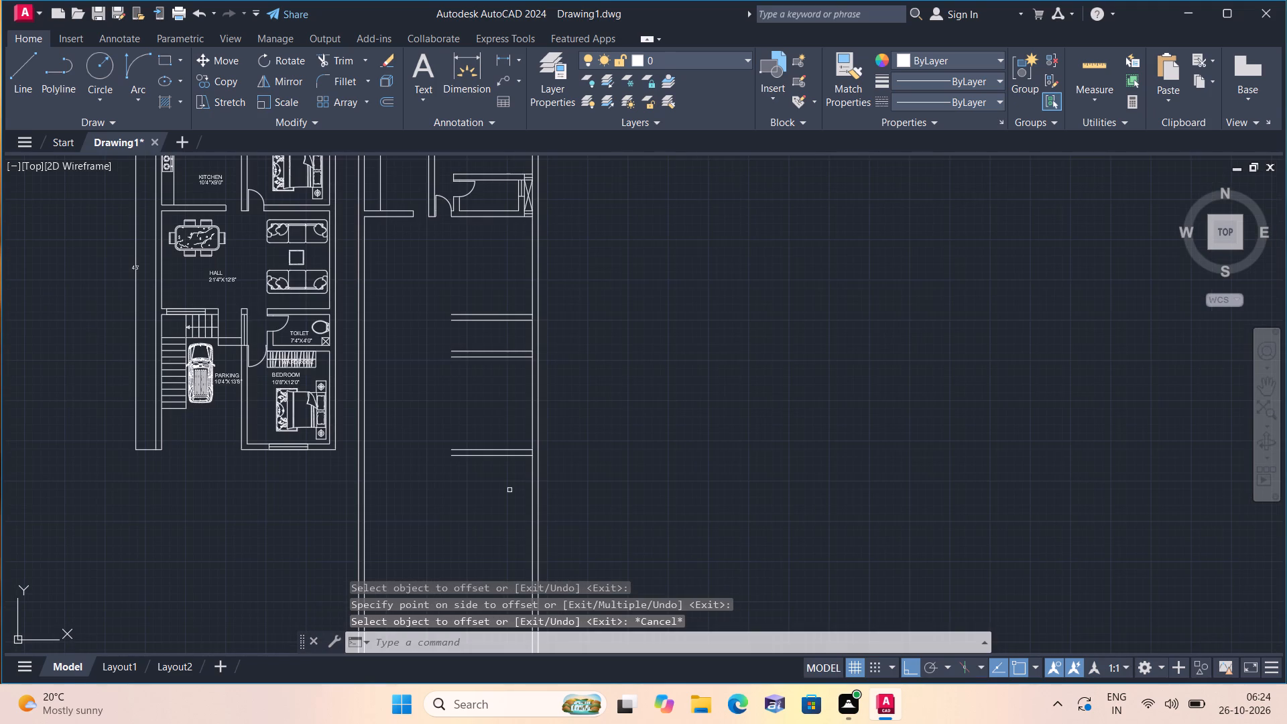
Extend both lines of the hall's bottom wall and both lines of the bedroom's bottom wall to the opposite outer wall.
type("exte")
key("space")
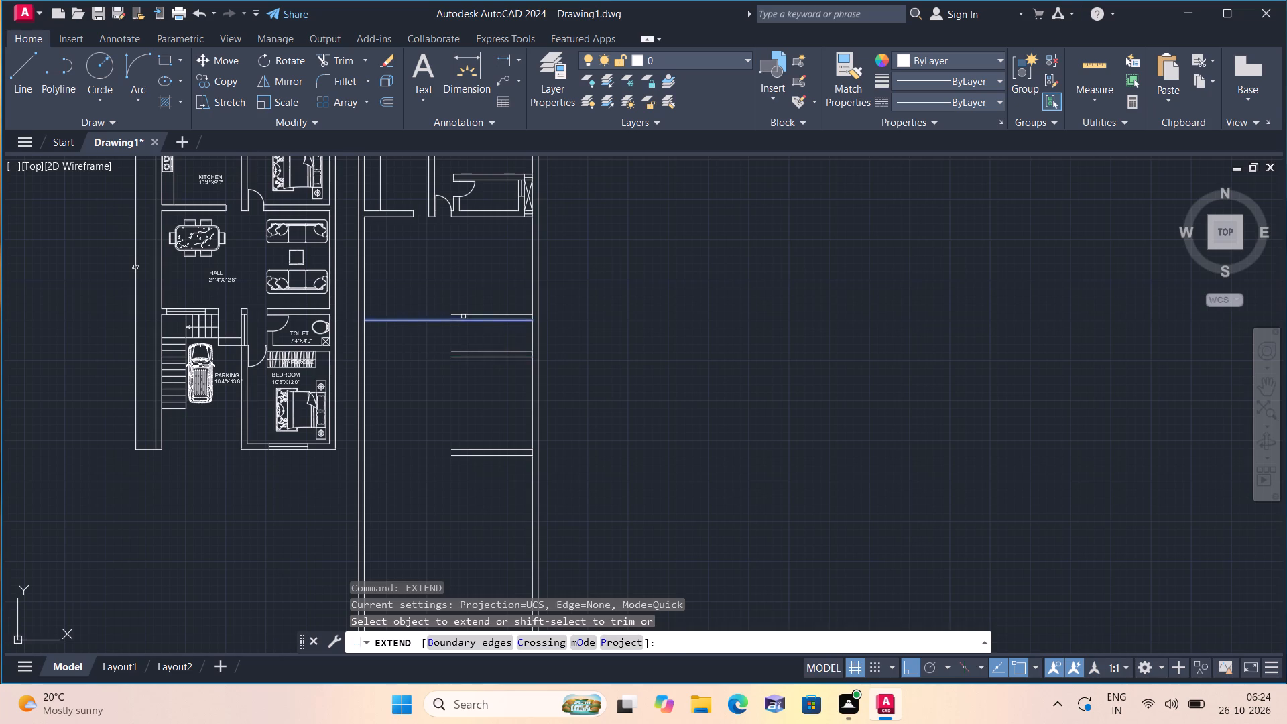
left_click(463, 314)
left_click(463, 318)
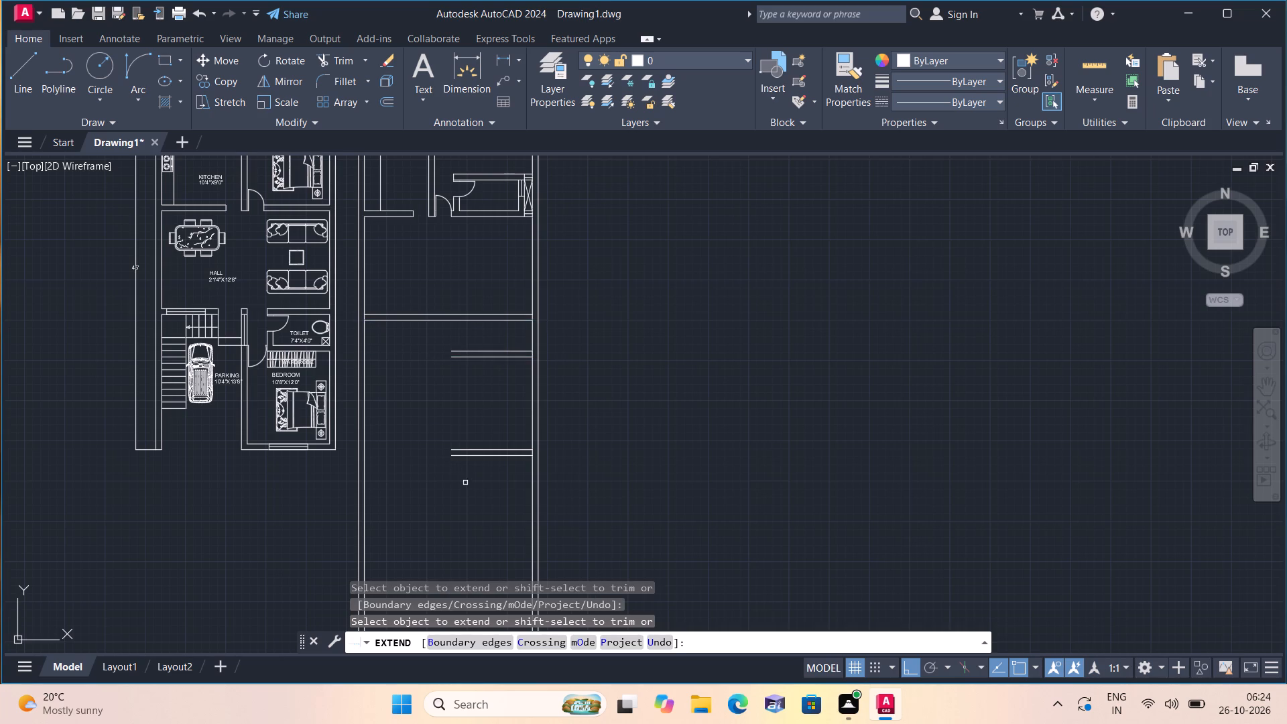
left_click_drag(467, 485, 453, 424)
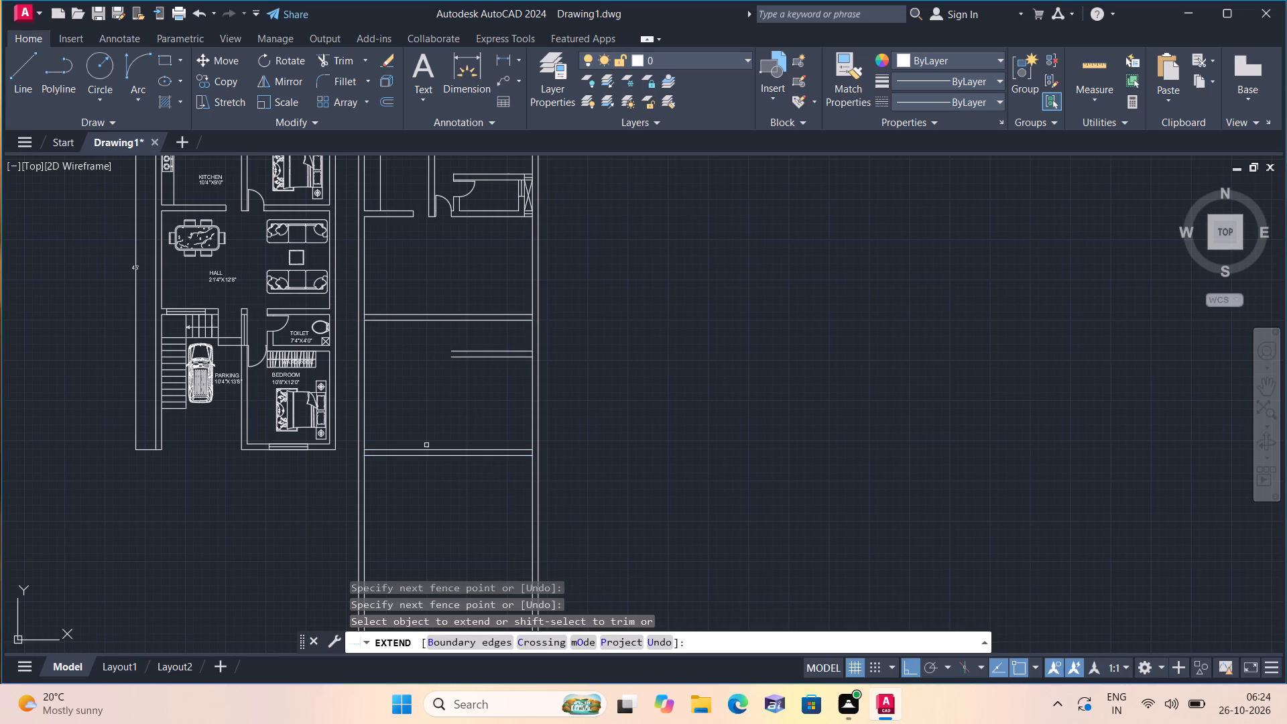
Extend both lines of the bedroom's bottom wall to the outer faces of the left and right outer walls.
left_click_drag(427, 487, 423, 457)
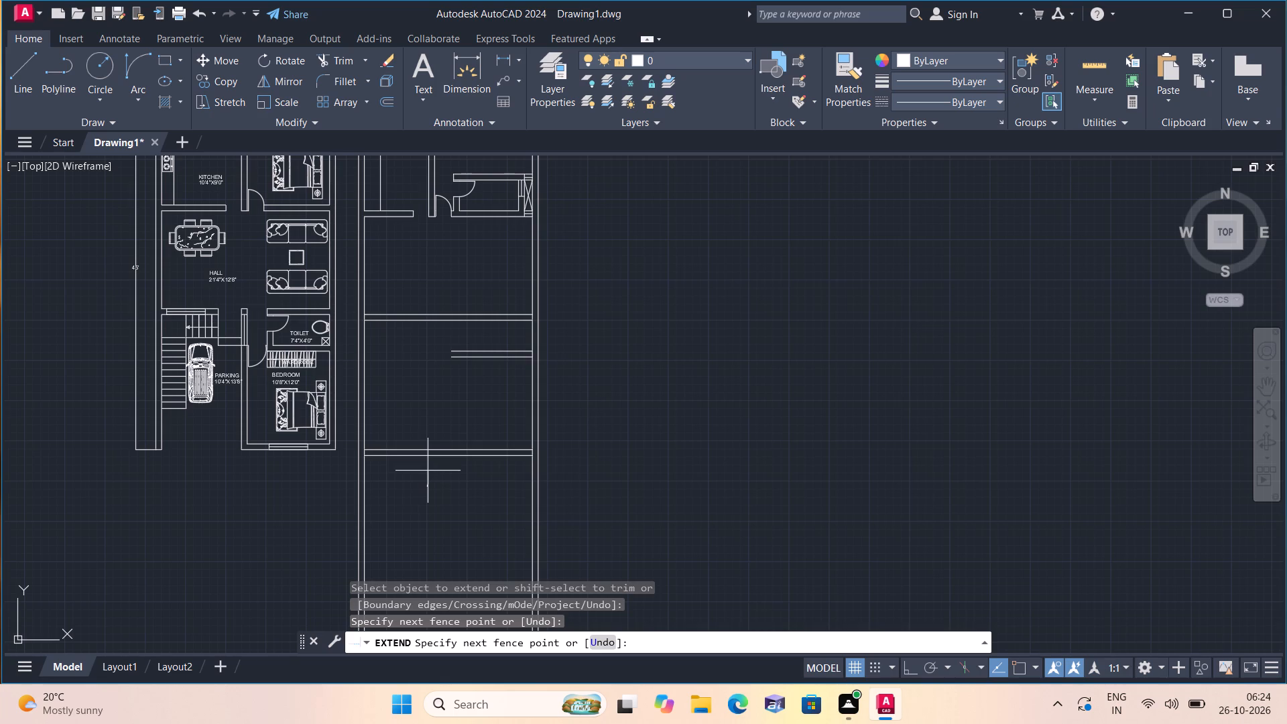
left_click_drag(423, 457, 407, 426)
left_click_drag(477, 489, 490, 432)
key("space")
Trim off the left and right outer wall lines that run below the bedroom's bottom wall.
type("trim")
key("space")
left_click_drag(337, 495, 621, 469)
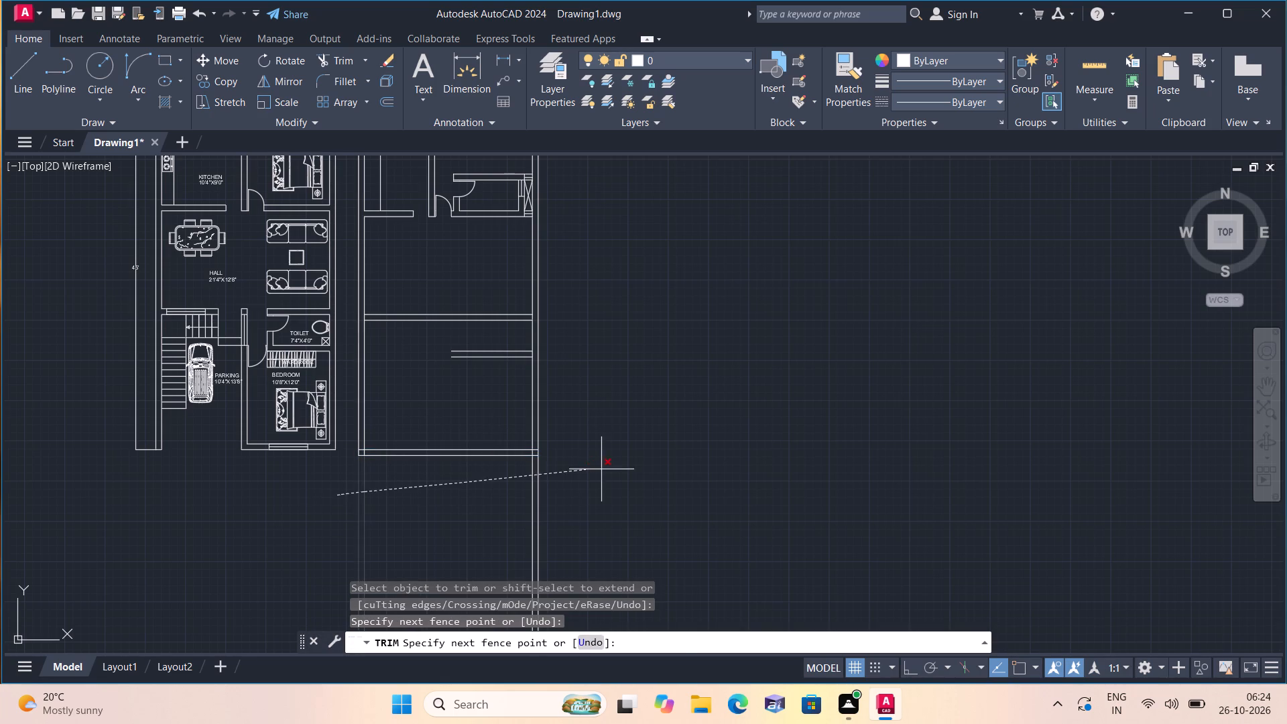
left_click_drag(621, 469, 626, 468)
Trim the overlapping inner line stubs at the two bottom corners of the outer wall.
scroll(432, 456, "up", 1)
scroll(368, 451, "up", 1)
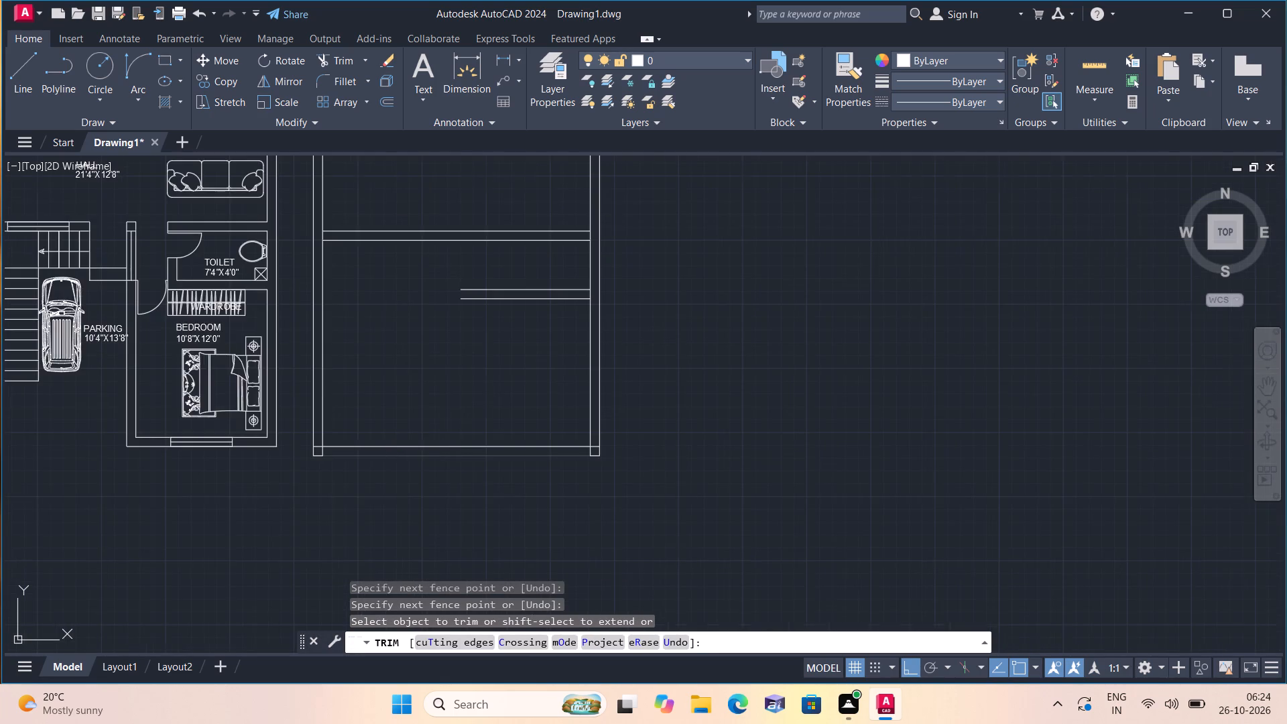
scroll(353, 451, "up", 1)
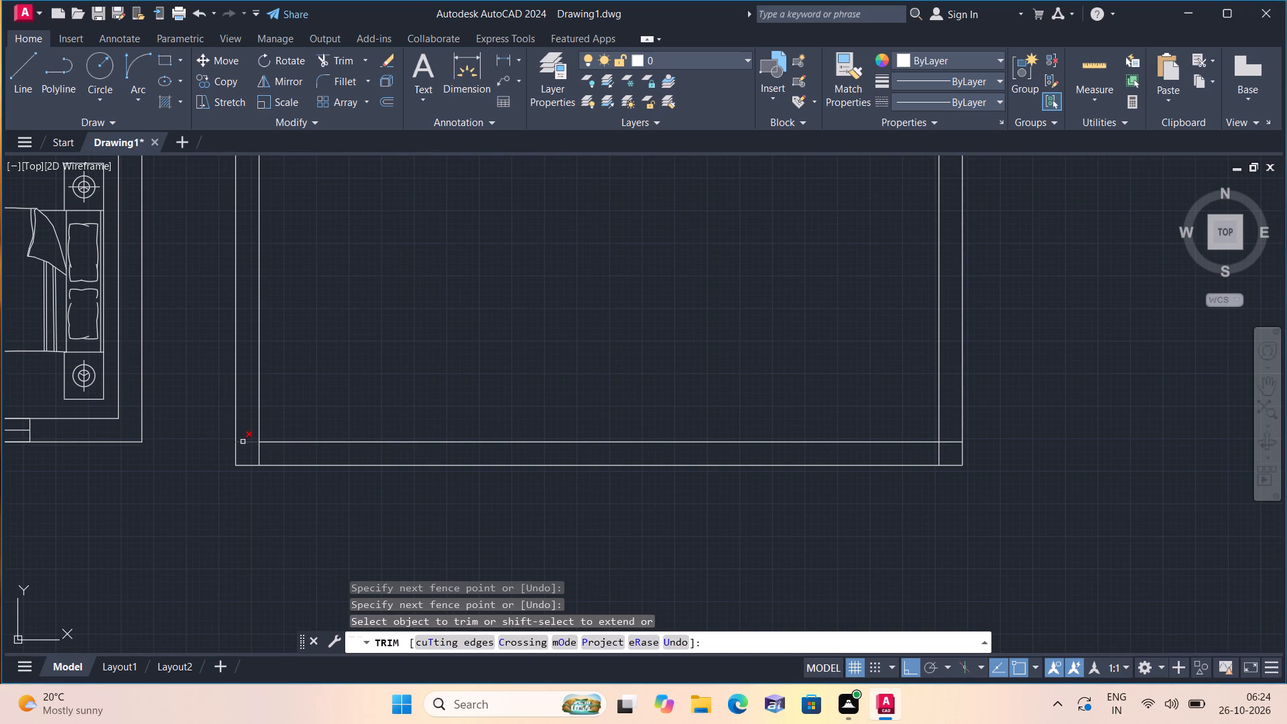
left_click(243, 444)
scroll(243, 444, "down", 1)
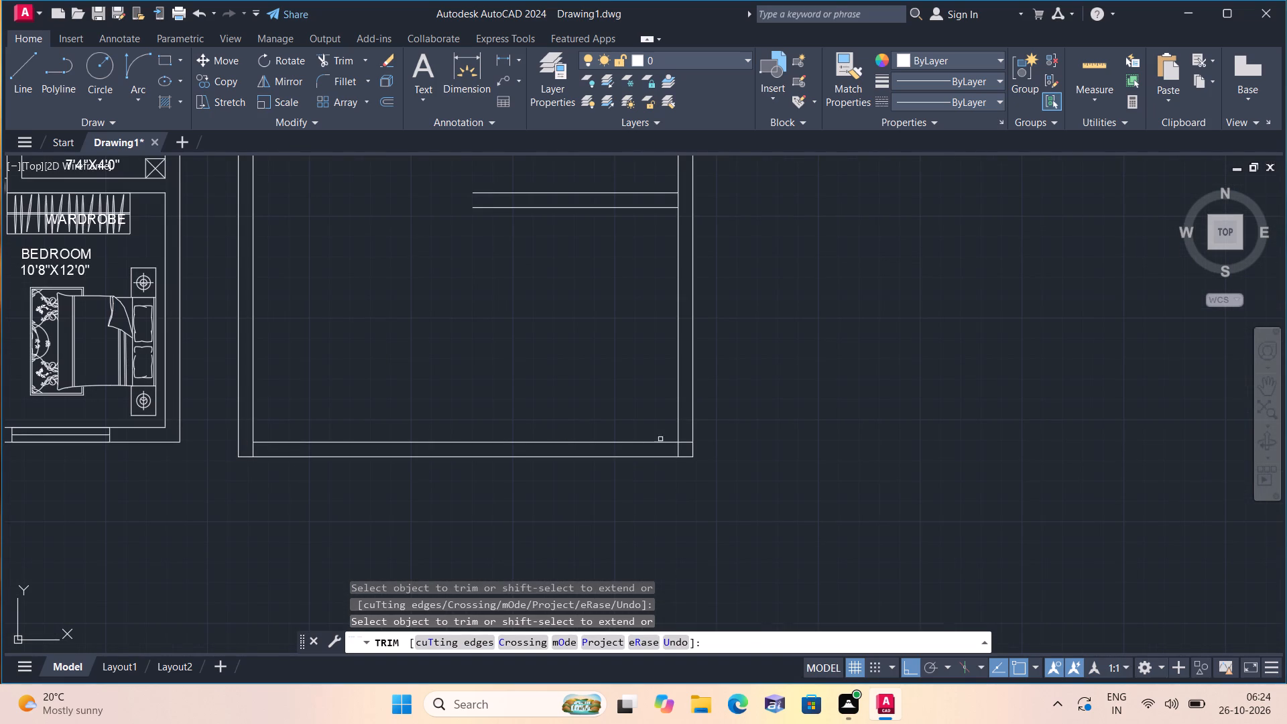
scroll(684, 444, "up", 2)
left_click_drag(686, 426, 646, 459)
Trim the outer walls' inner lines where the toilet's and hall's bottom walls join them.
scroll(645, 457, "down", 1)
middle_click_drag(551, 372, 572, 506)
scroll(550, 372, "down", 1)
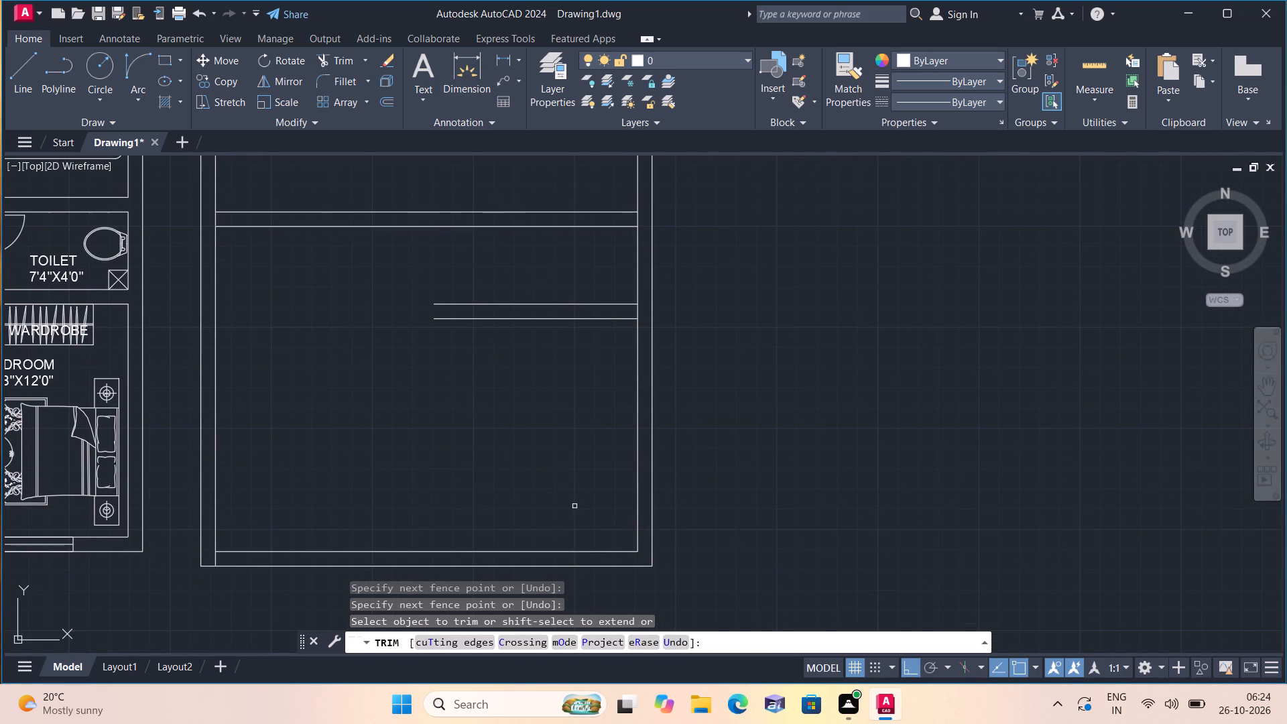
left_click(639, 314)
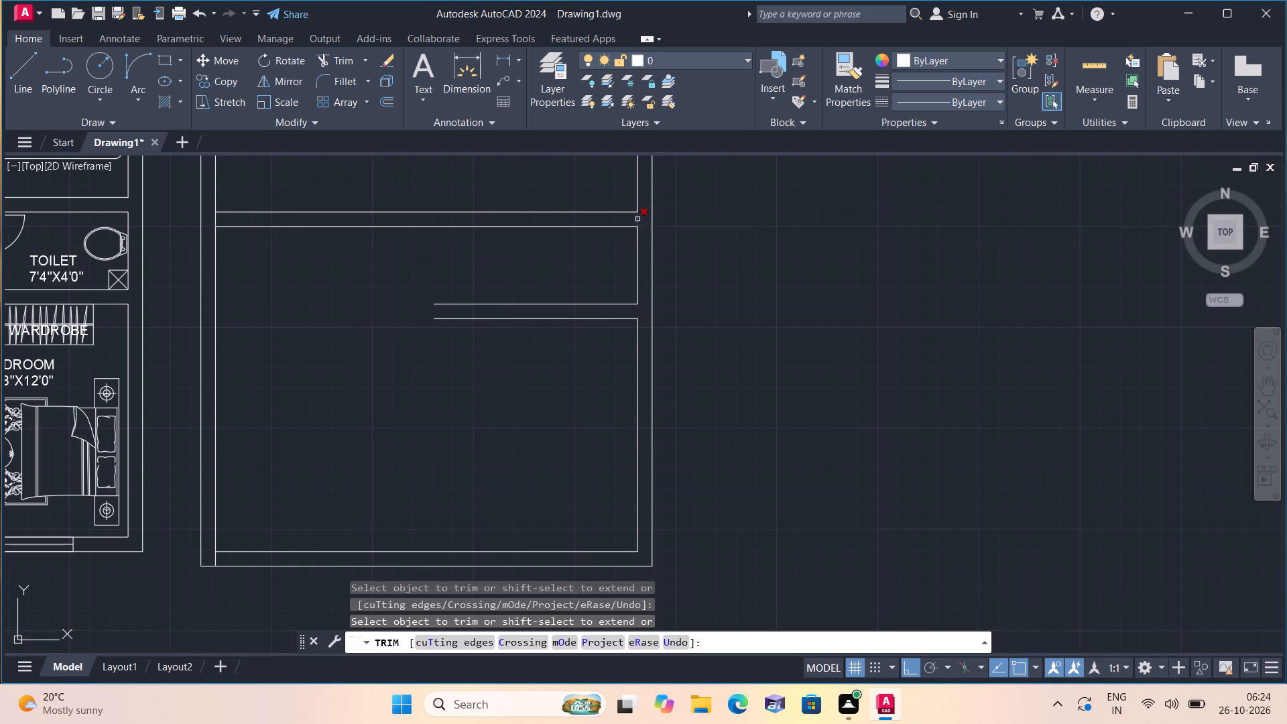
left_click(637, 219)
scroll(638, 221, "down", 1)
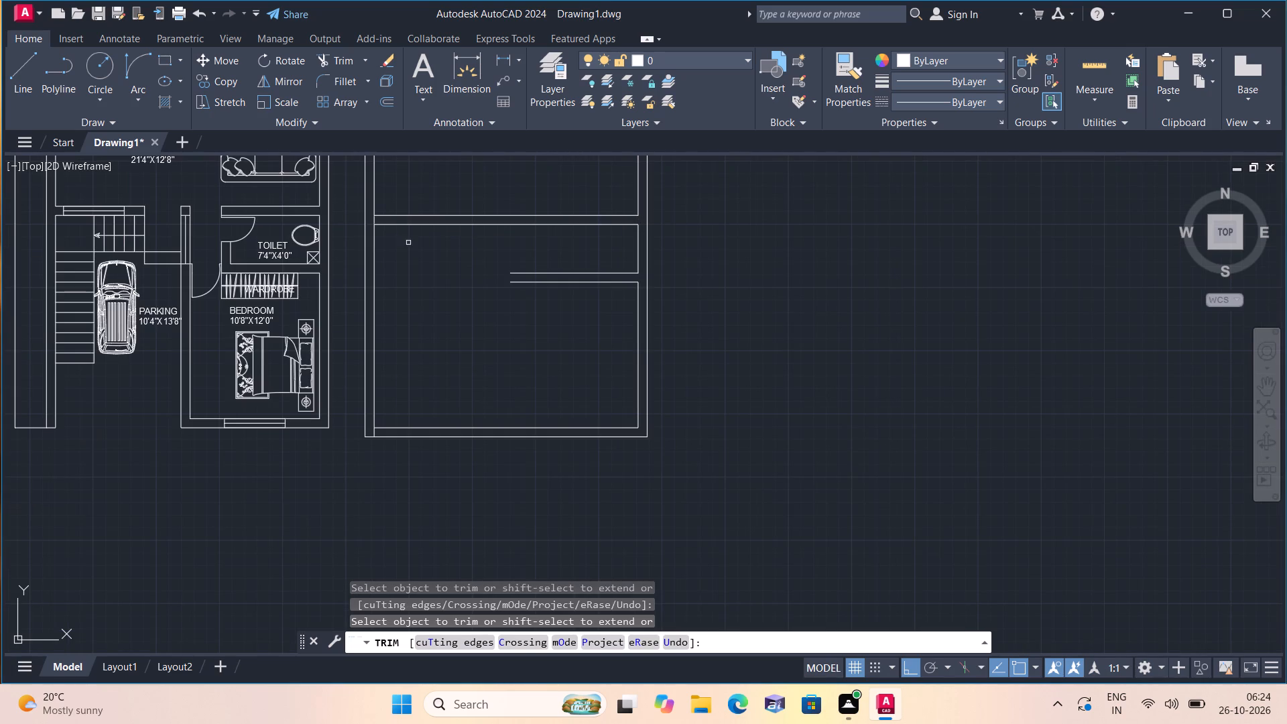
scroll(341, 215, "up", 1)
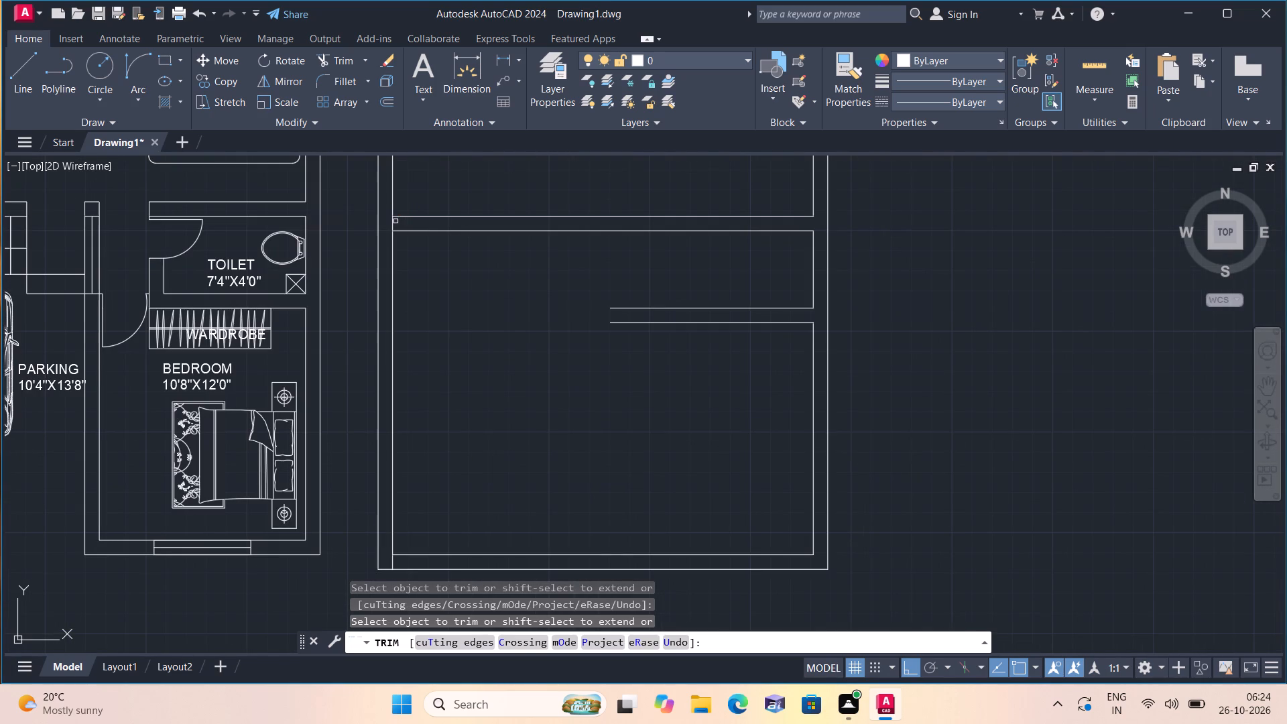
left_click(393, 226)
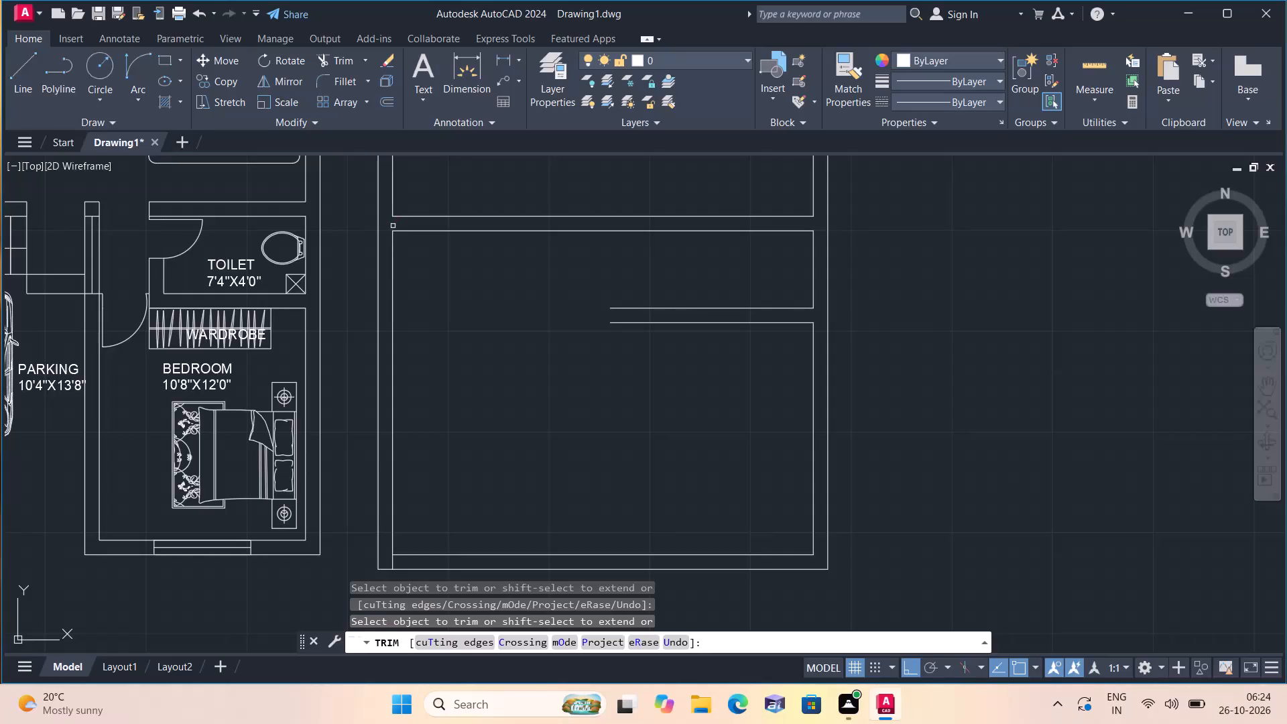
key("Escape")
Offset the toilet's right wall inner line 7'4" to the left for the toilet width.
scroll(493, 284, "down", 2)
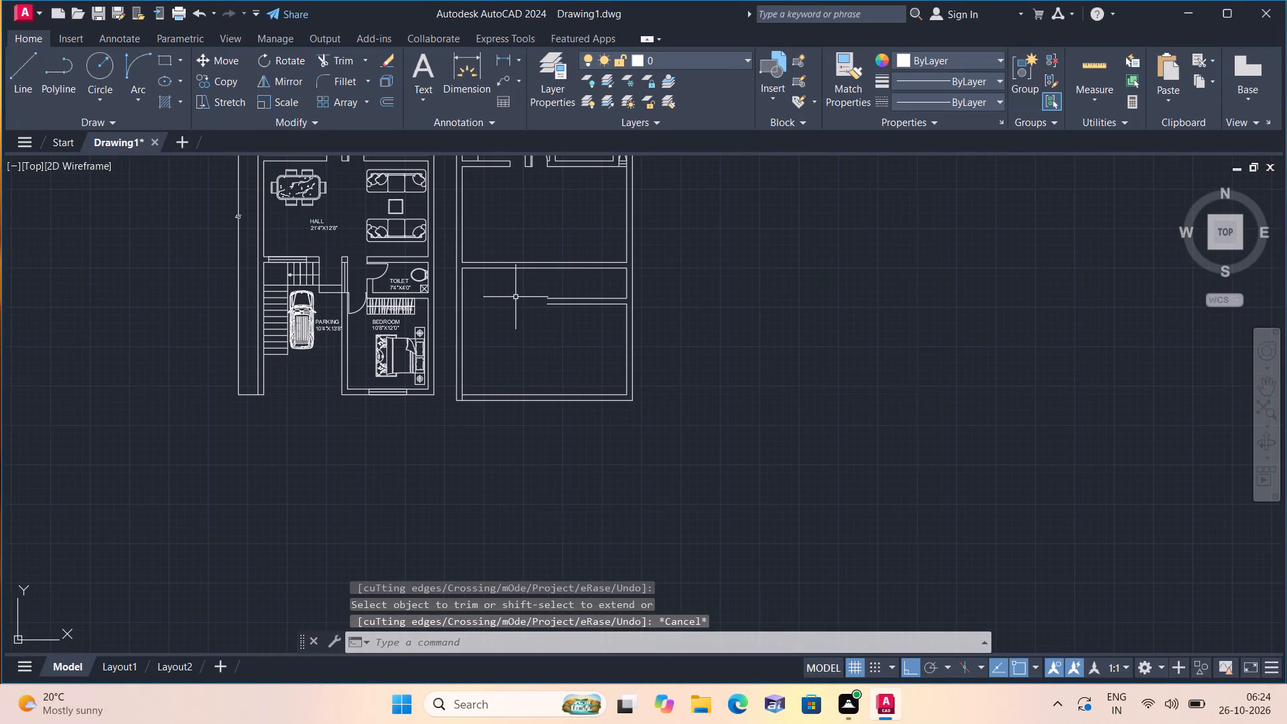
type("offset 7'4\"")
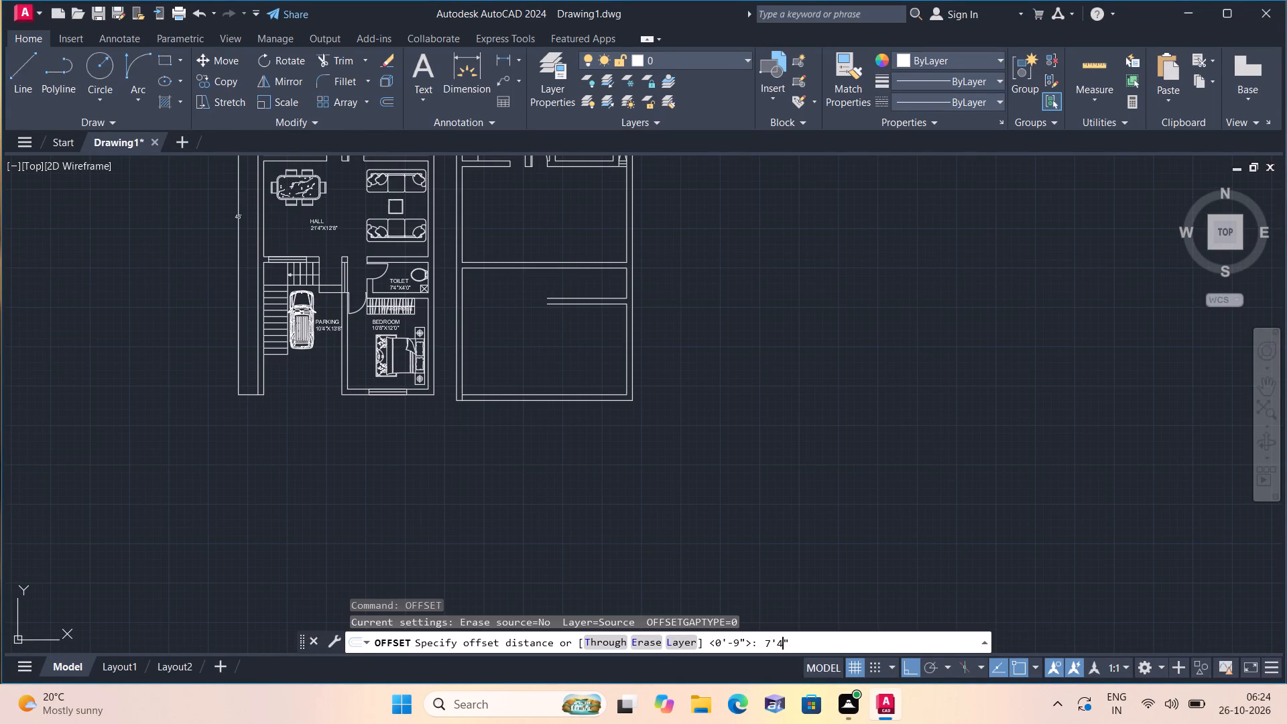
key("space")
scroll(578, 280, "up", 1)
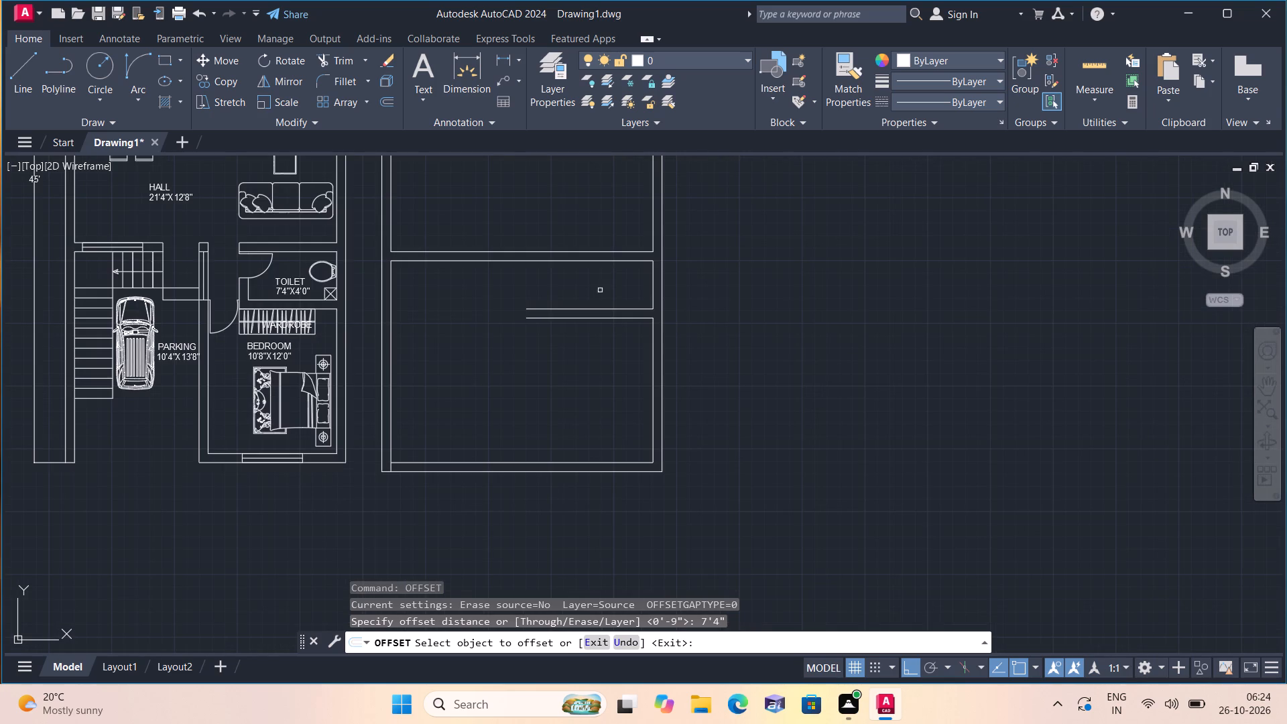
left_click(651, 295)
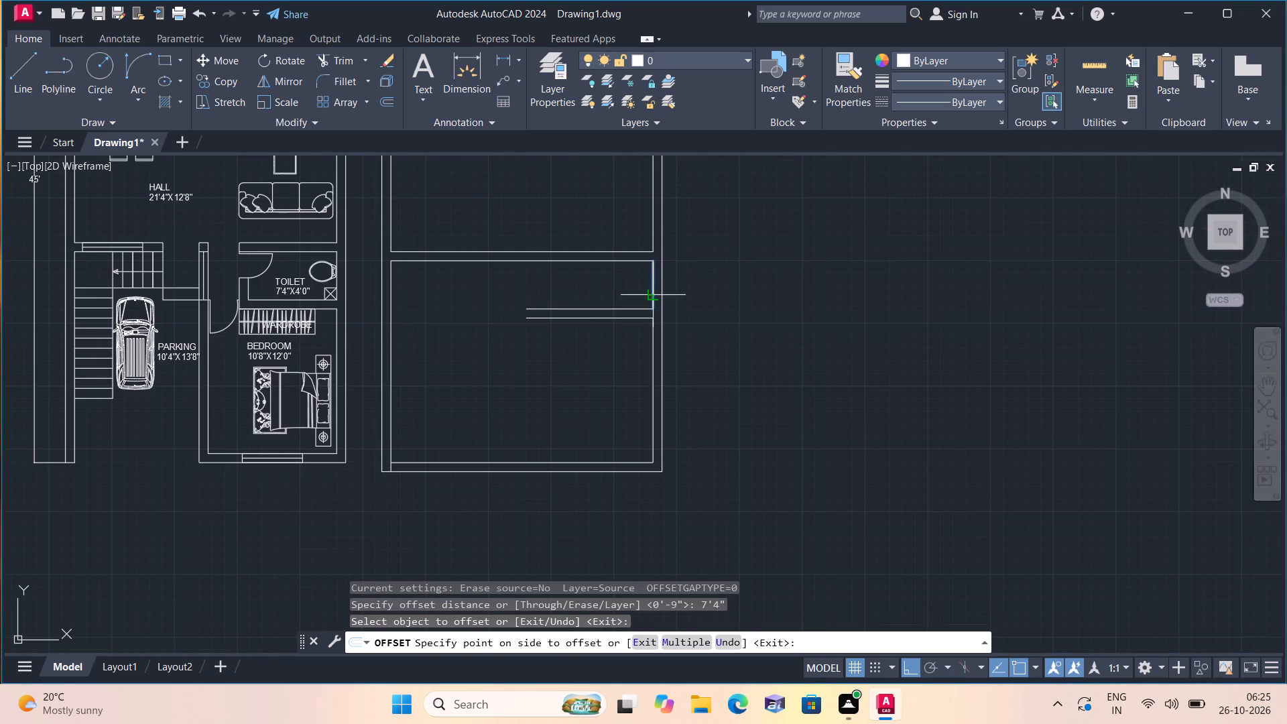
left_click(584, 294)
key("space")
Offset the toilet's new left wall line 9" outward to give that wall its thickness.
key("space")
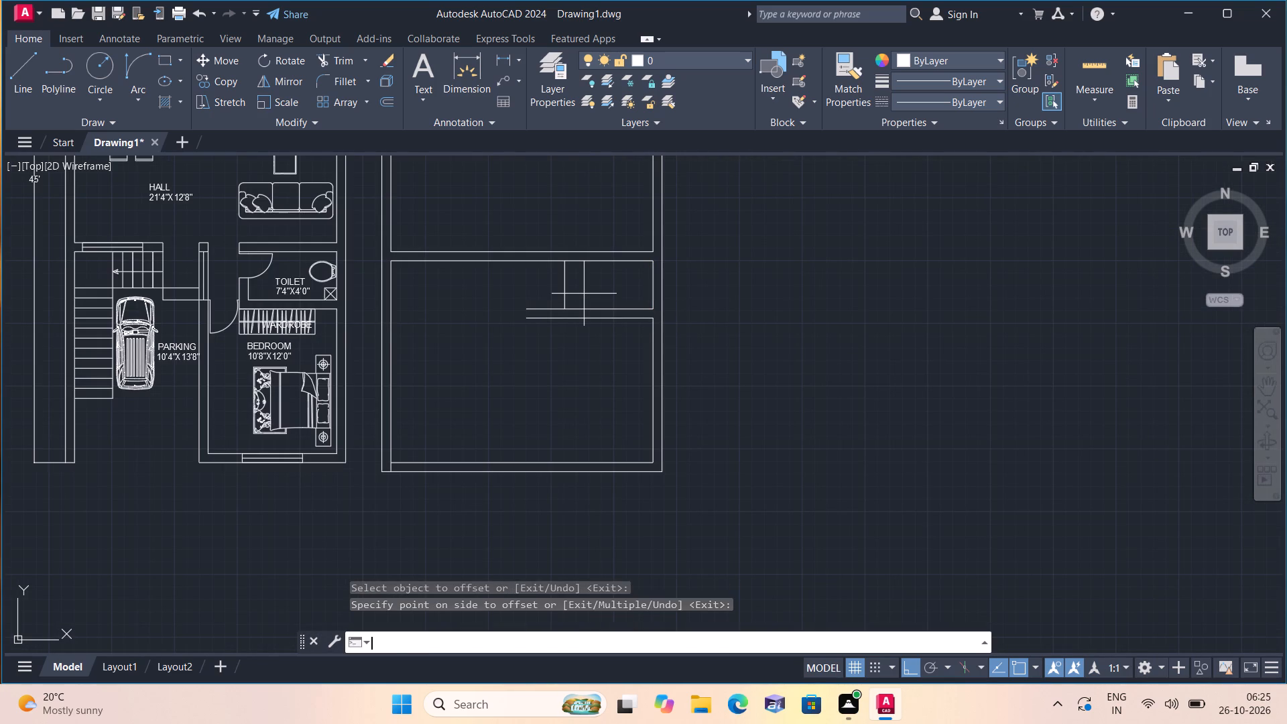
type("9\"")
key("space")
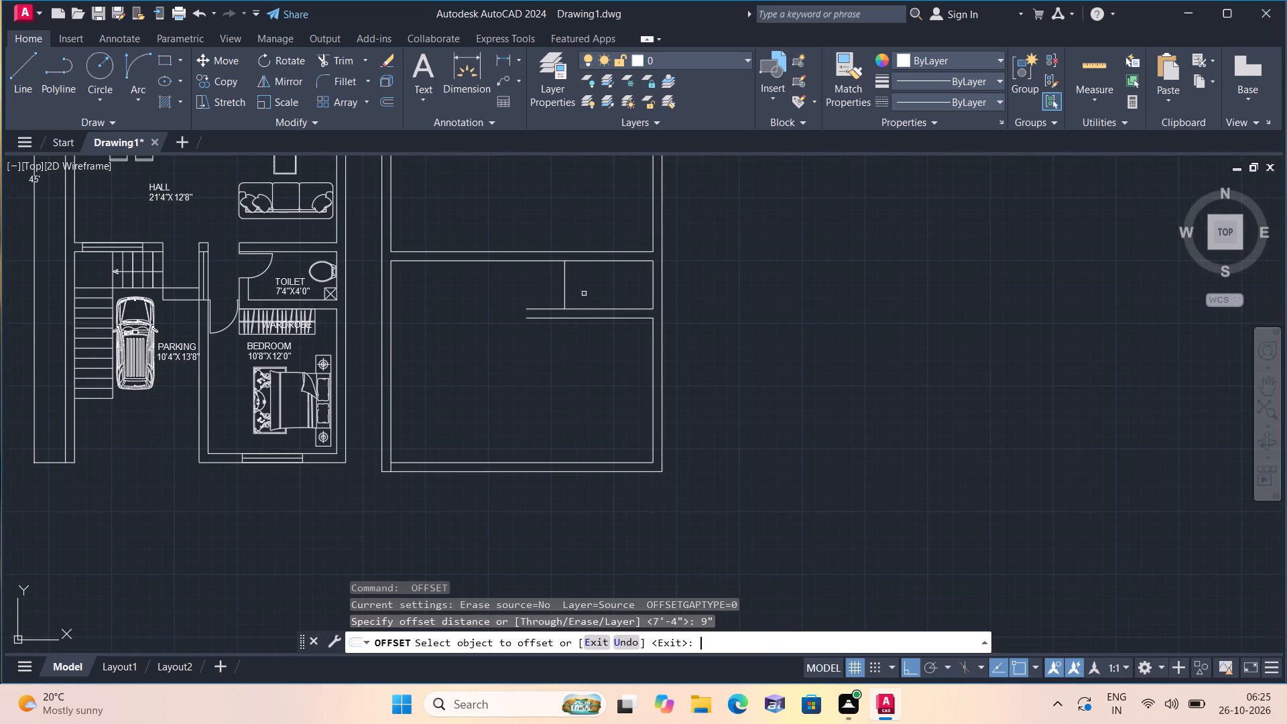
left_click(564, 281)
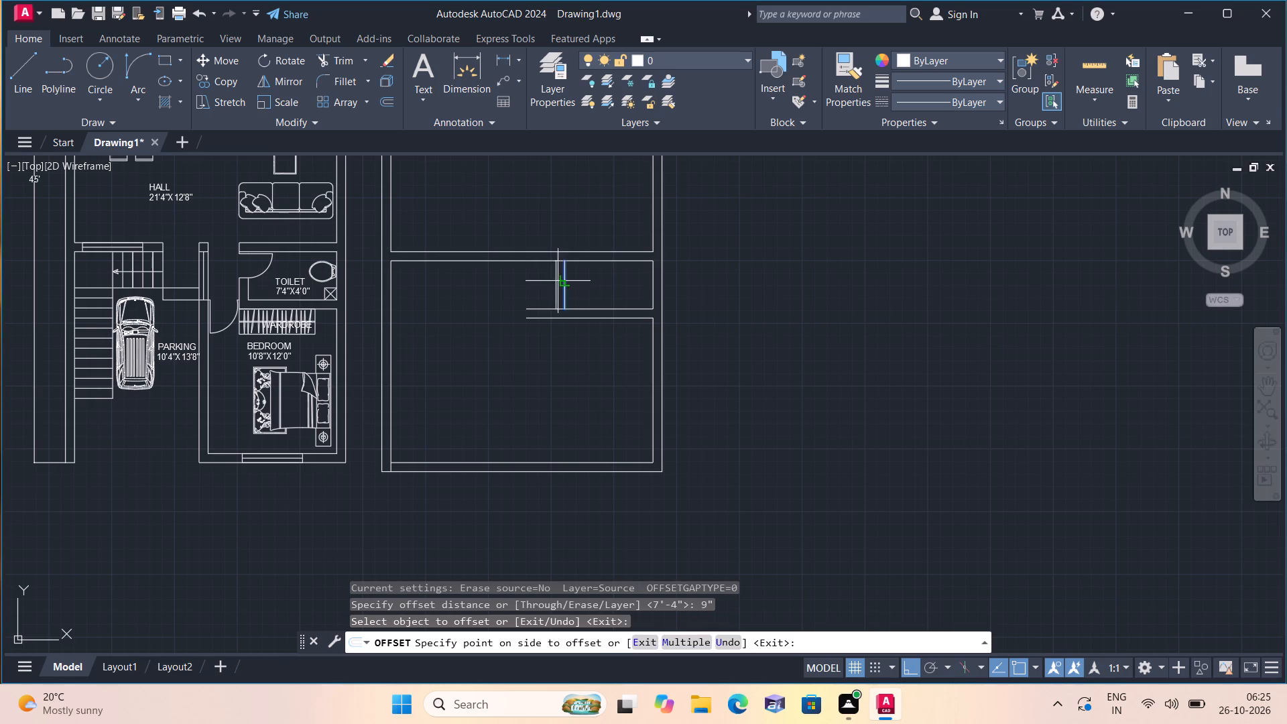
left_click(547, 284)
key("space")
Offset the bedroom's right wall inner line 10'8" to the left for the bedroom width.
key("space")
type("10'8\"")
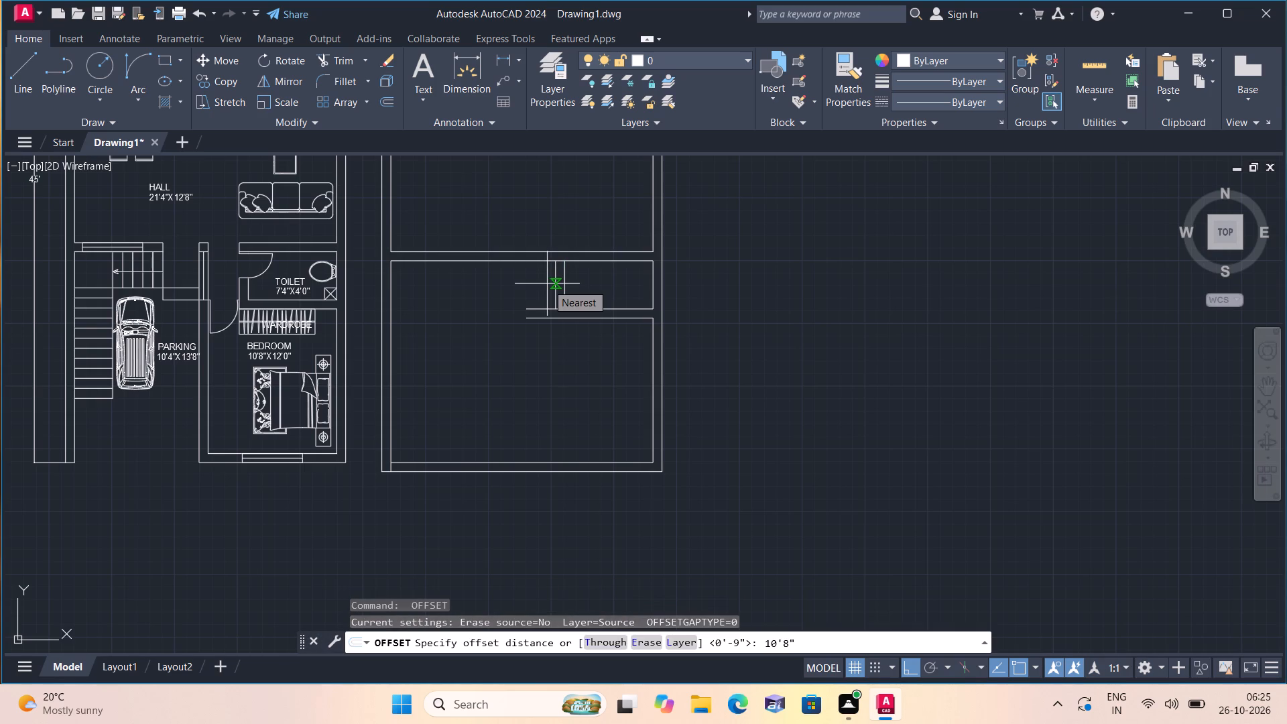
key("space")
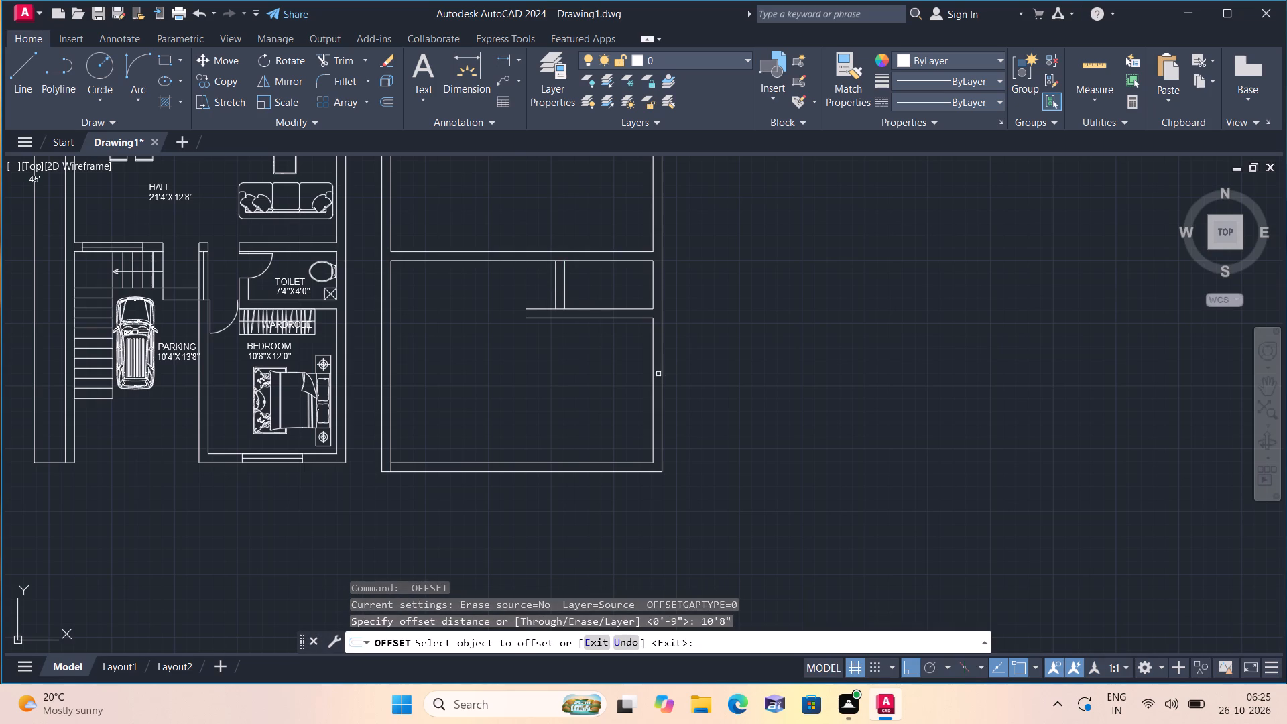
left_click(651, 369)
left_click(583, 391)
key("space")
Offset the bedroom's new left wall line 9" outward to give that wall its thickness.
key("space")
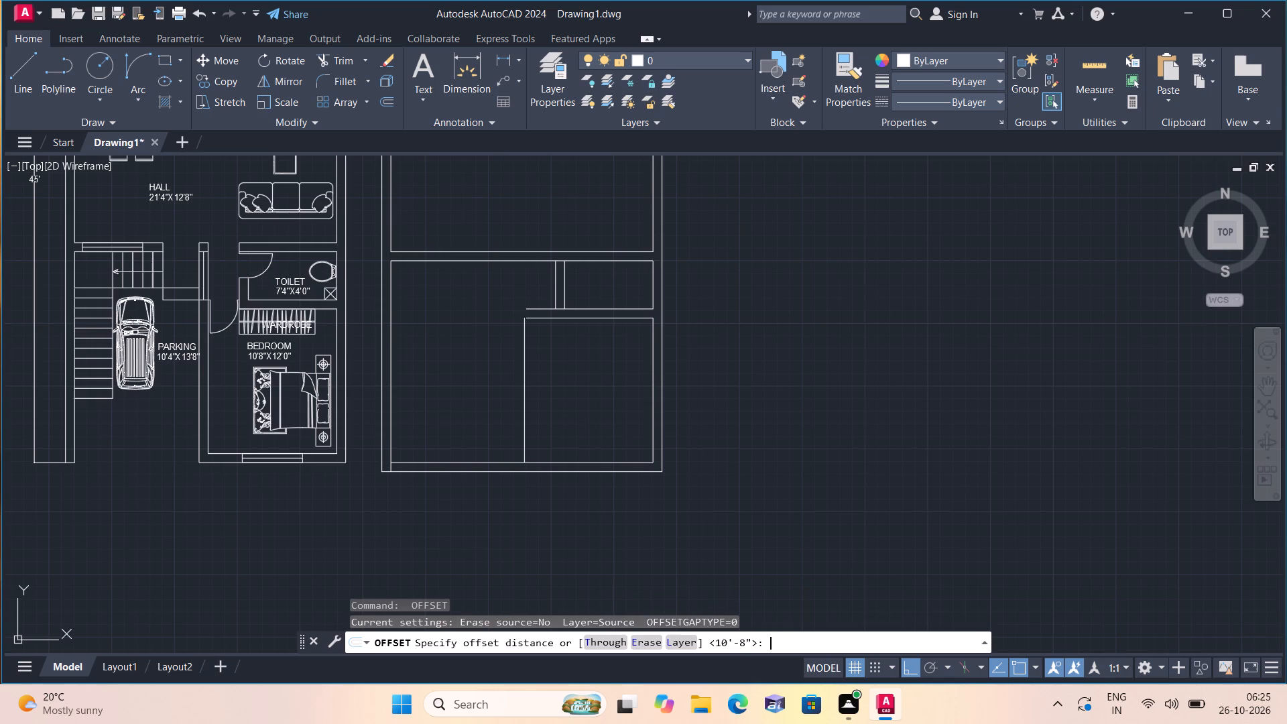
type("9\"")
key("space")
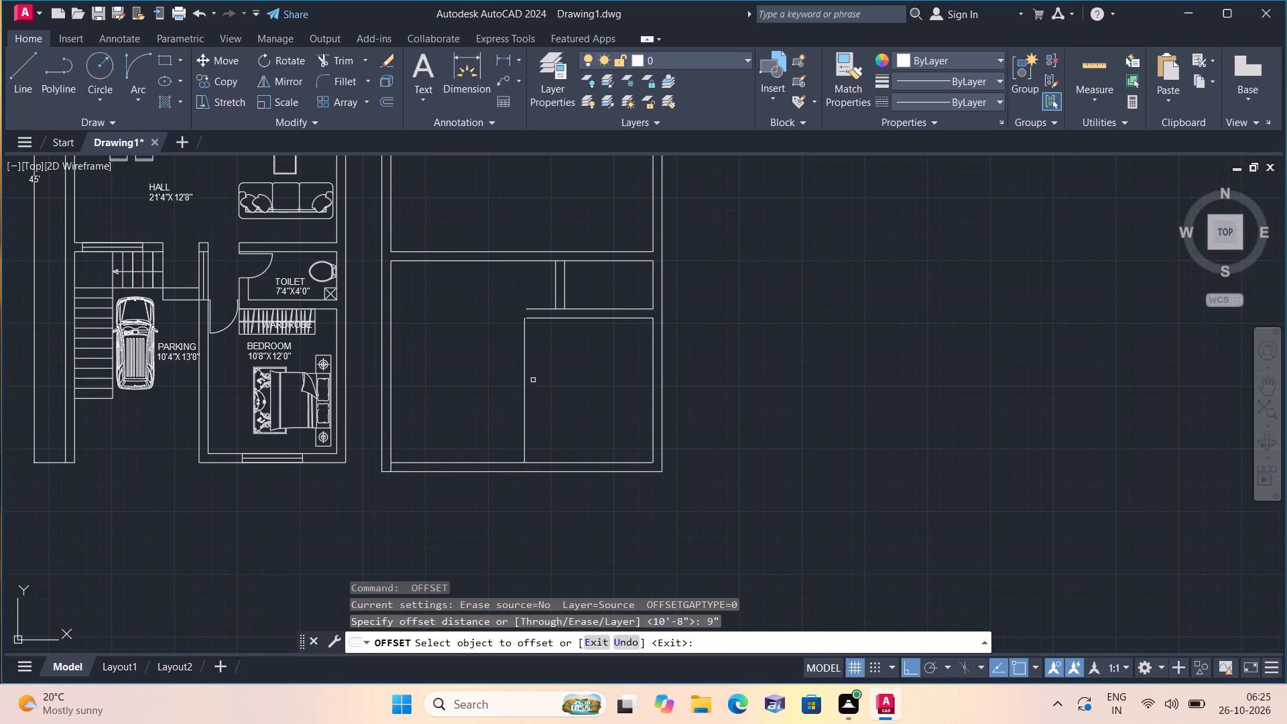
left_click(526, 361)
left_click(474, 349)
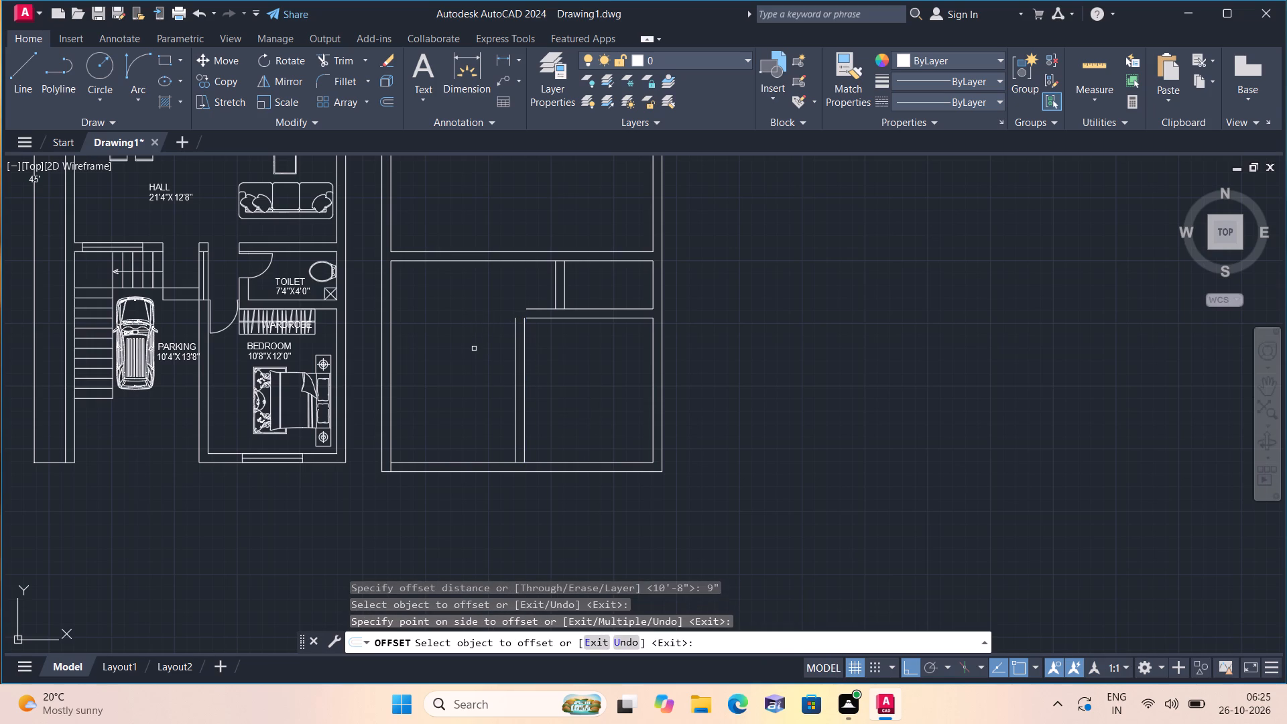
key("space")
Extend the bedroom's left wall lines up to the hall's bottom wall and the toilet's bottom wall lines across that left wall.
type("exte")
key("space")
left_click_drag(483, 349, 544, 349)
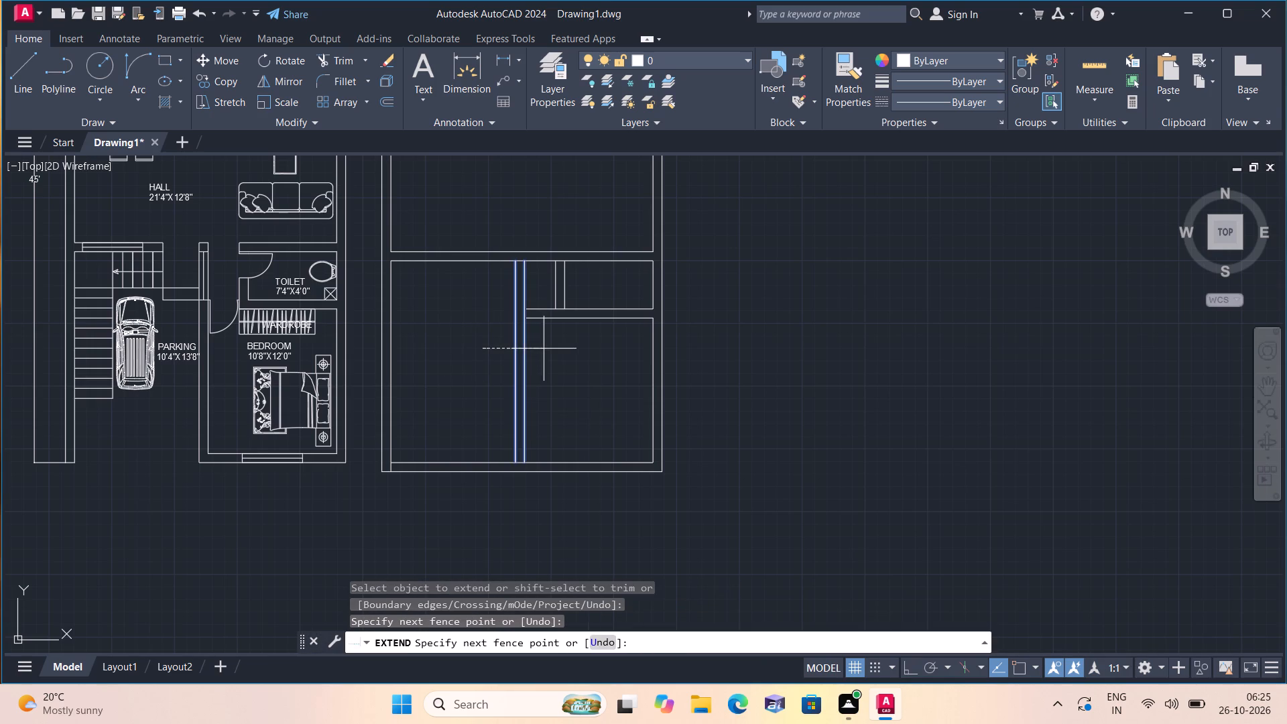
left_click_drag(544, 349, 528, 308)
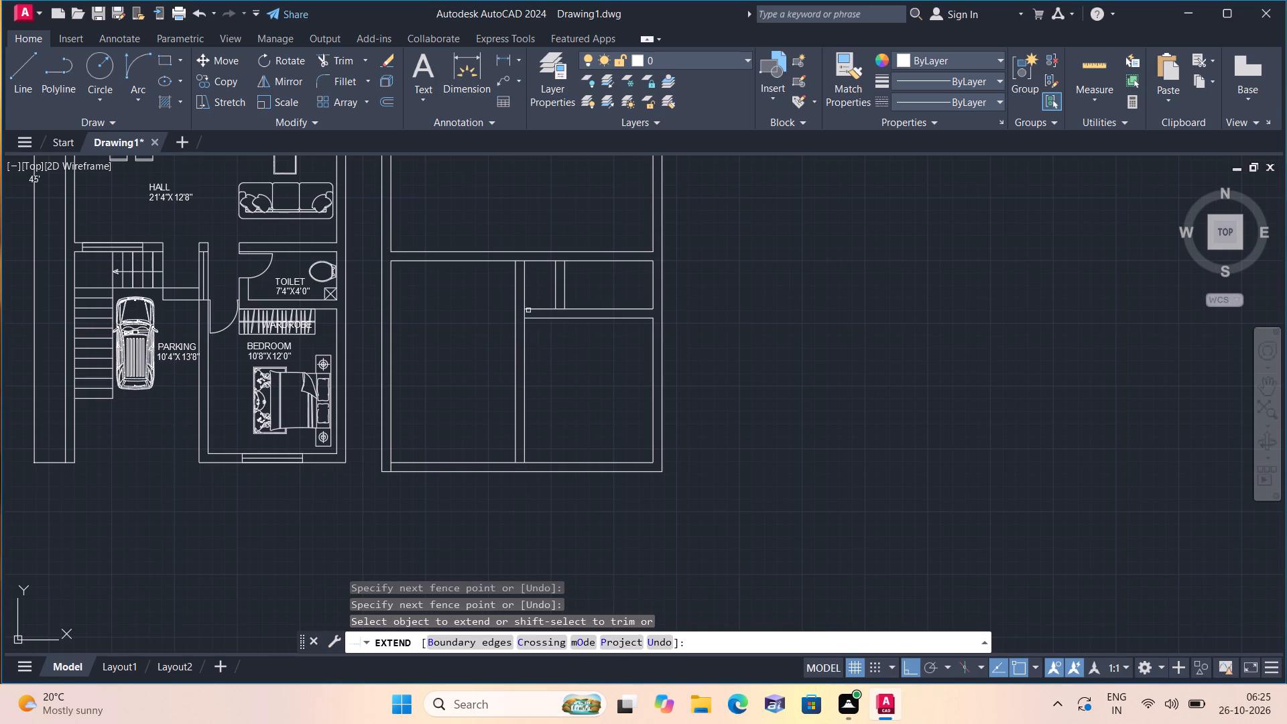
scroll(531, 324, "up", 1)
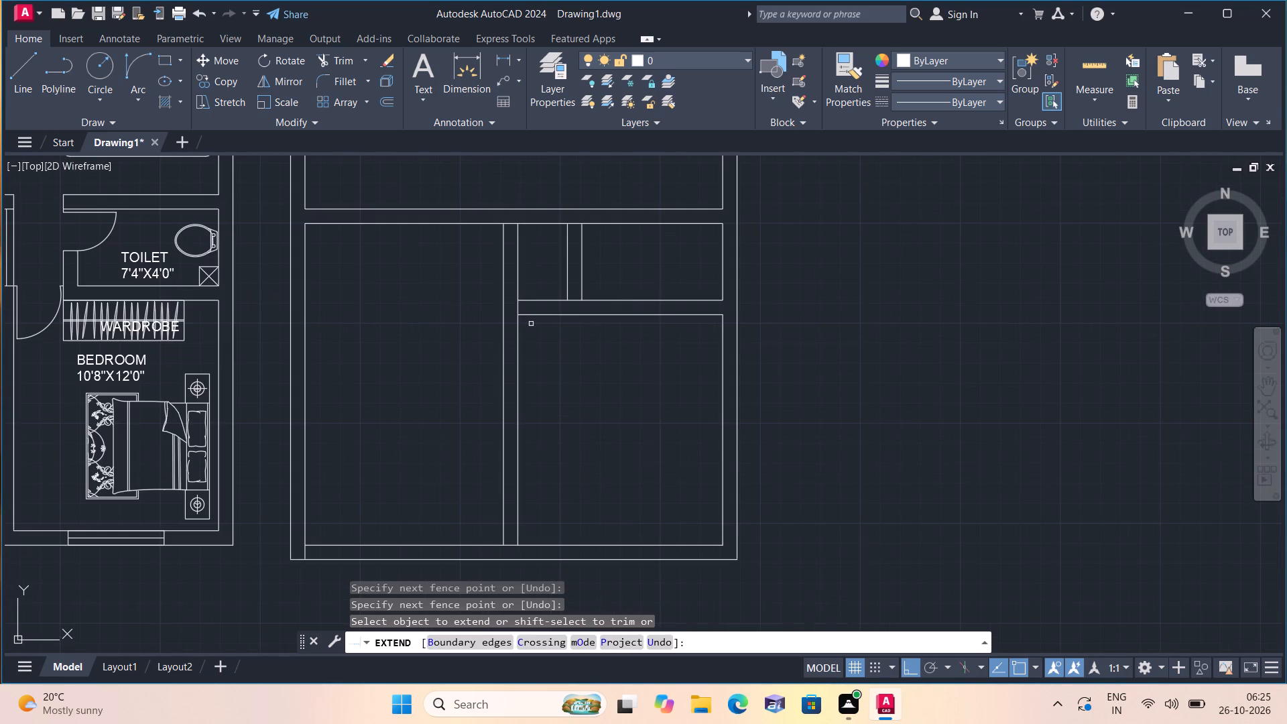
left_click_drag(531, 324, 524, 298)
Extend the toilet's and bedroom's left wall lines up through the hall's bottom wall, and the bedroom's down to the bottom outer line.
left_click_drag(531, 246, 594, 235)
left_click_drag(547, 491, 497, 520)
key("space")
key("space")
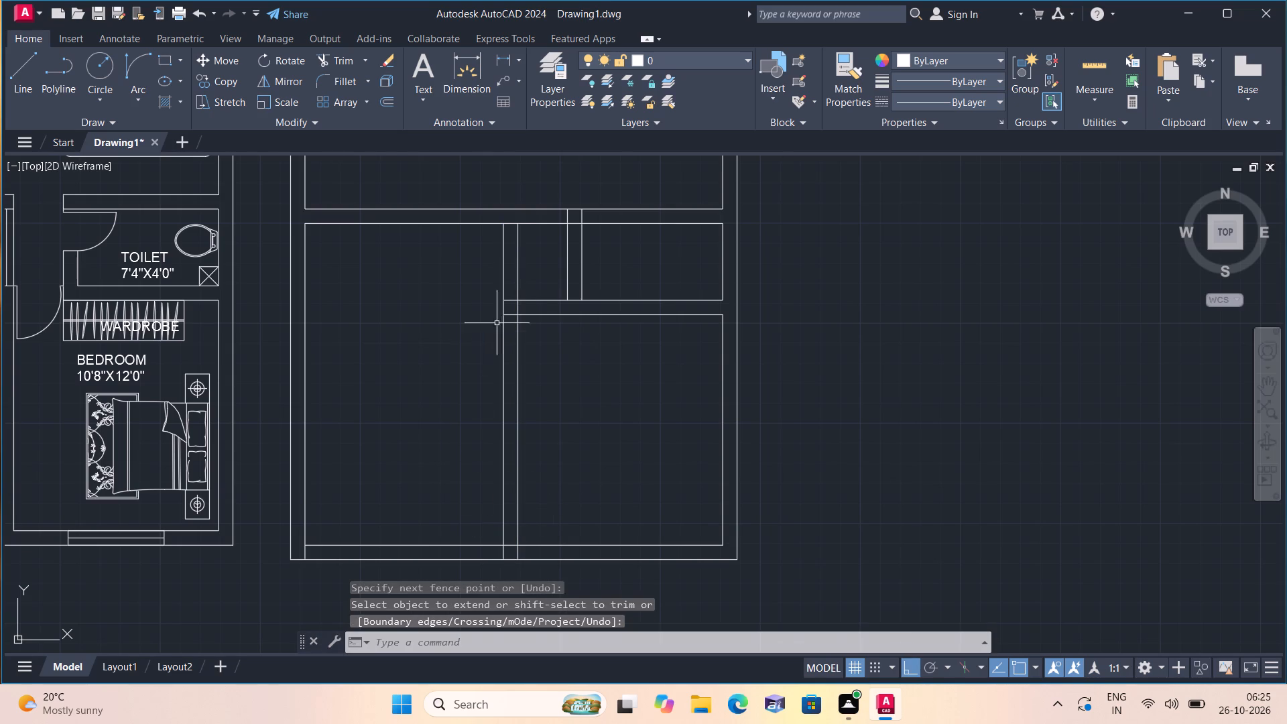
left_click_drag(469, 245, 512, 245)
key("space")
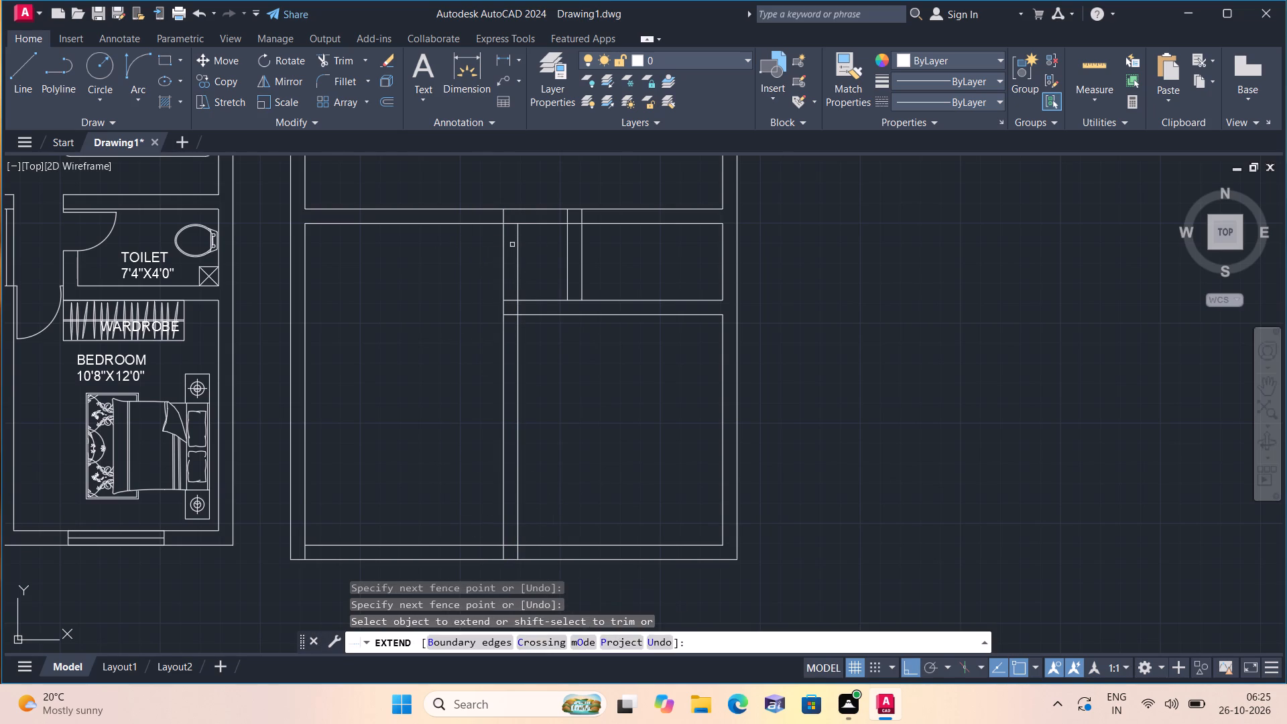
key("space")
left_click_drag(509, 250, 533, 239)
key("space")
Trim away both bottom wall lines between the plan's left outer wall and the bedroom's left wall.
scroll(534, 240, "down", 1)
type("trim")
key("space")
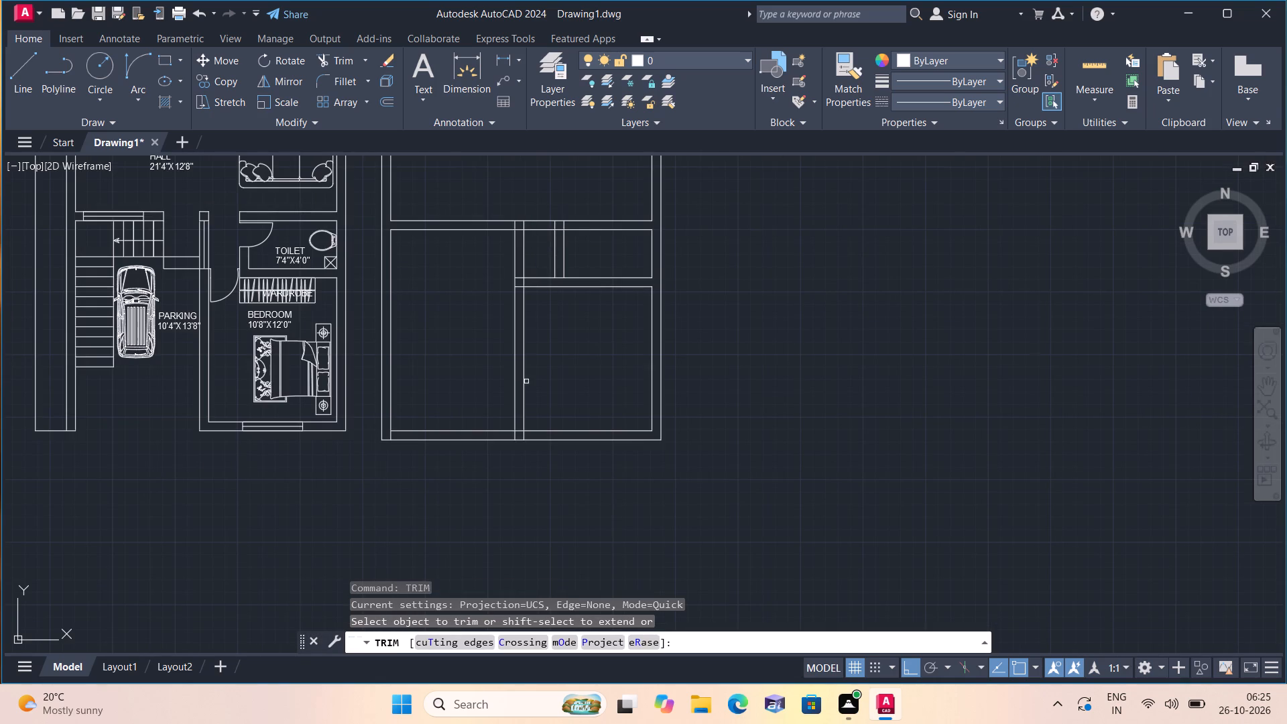
scroll(526, 430, "up", 2)
left_click(450, 432)
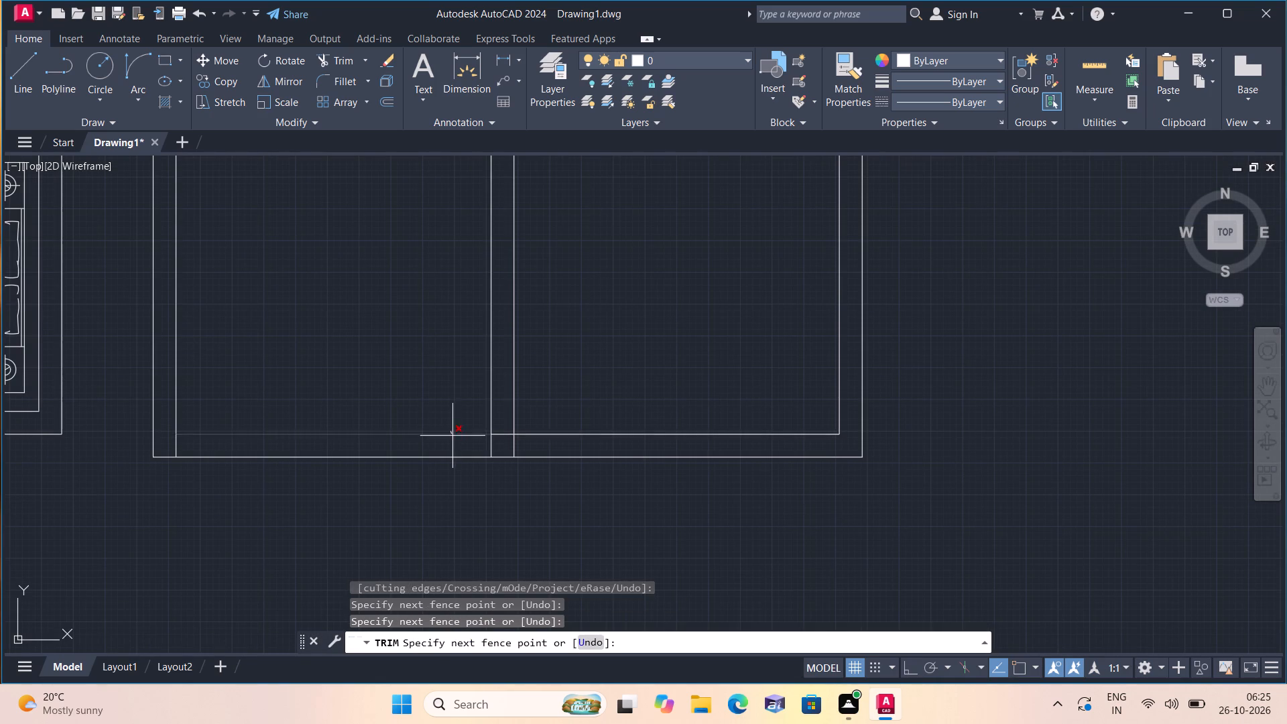
left_click(452, 437)
left_click_drag(446, 443, 447, 485)
Trim the overlapping lines inside the bedroom's bottom-left wall corner.
scroll(499, 450, "up", 1)
left_click_drag(500, 420, 514, 434)
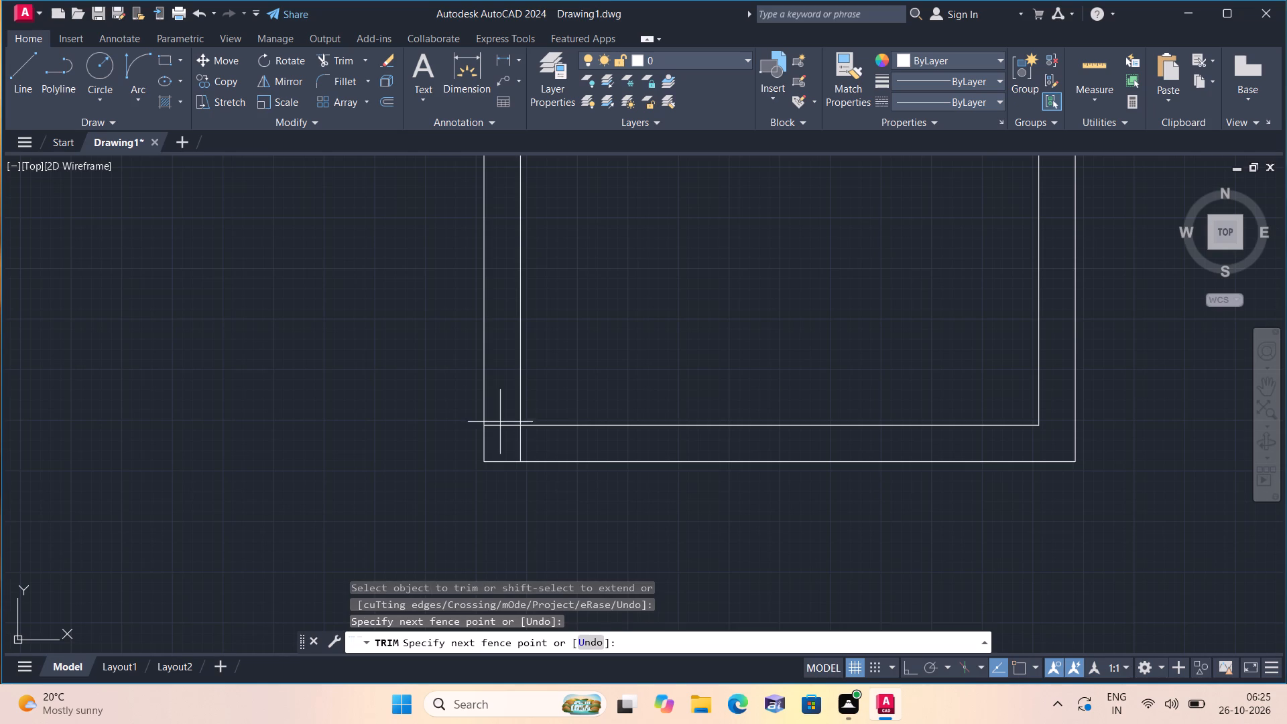
left_click_drag(514, 434, 529, 443)
Trim the upper line of the toilet's bottom wall between the toilet's two left wall lines.
scroll(530, 426, "down", 1)
middle_click_drag(585, 296, 585, 298)
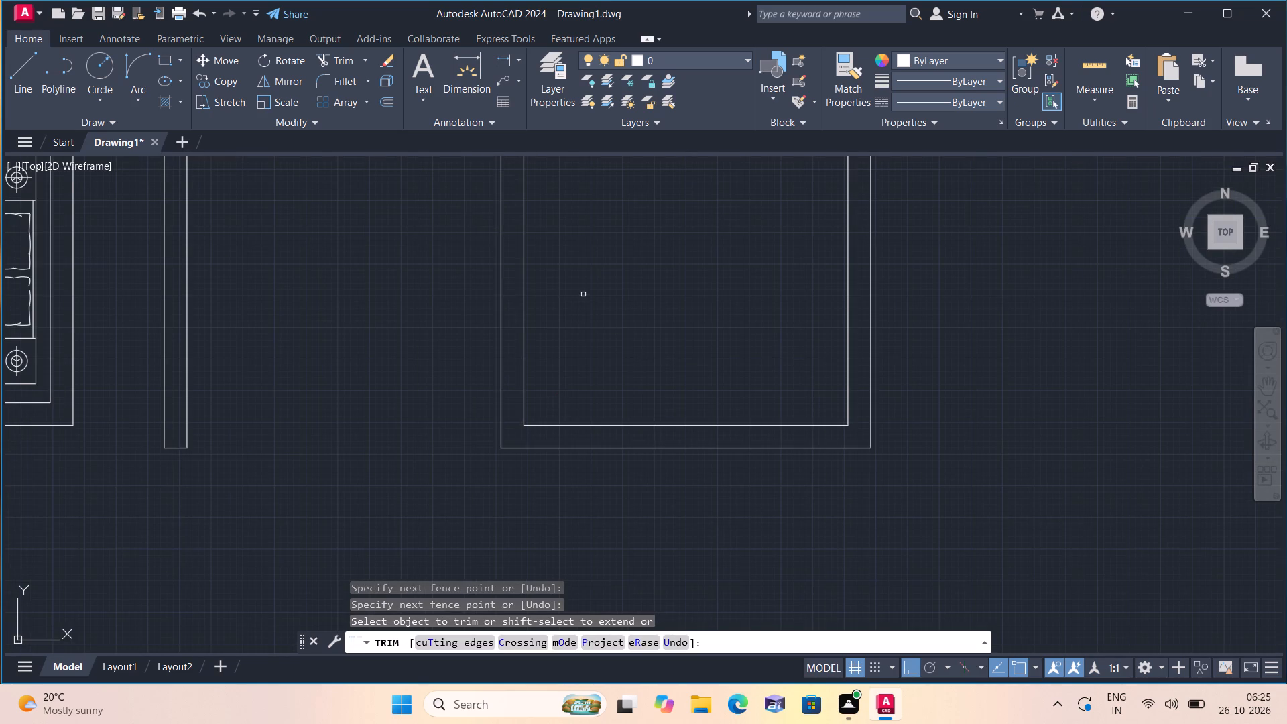
middle_click_drag(585, 298, 602, 519)
scroll(585, 304, "down", 1)
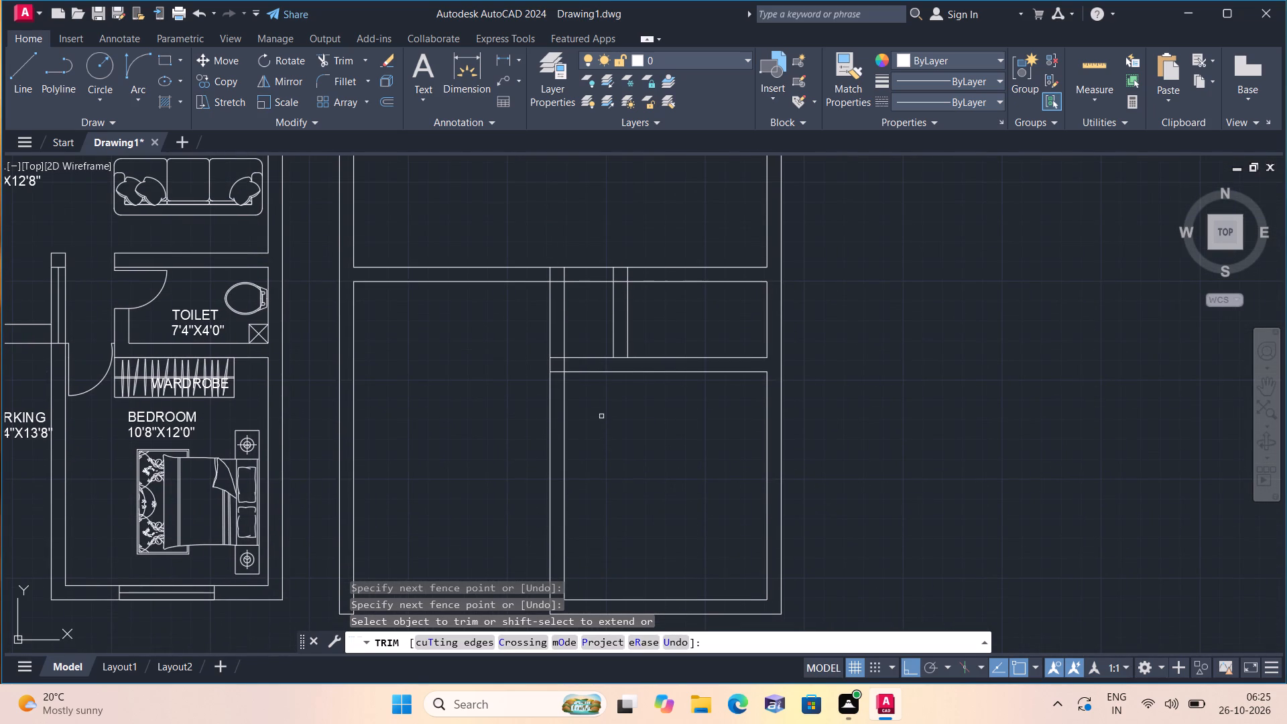
scroll(615, 365, "up", 1)
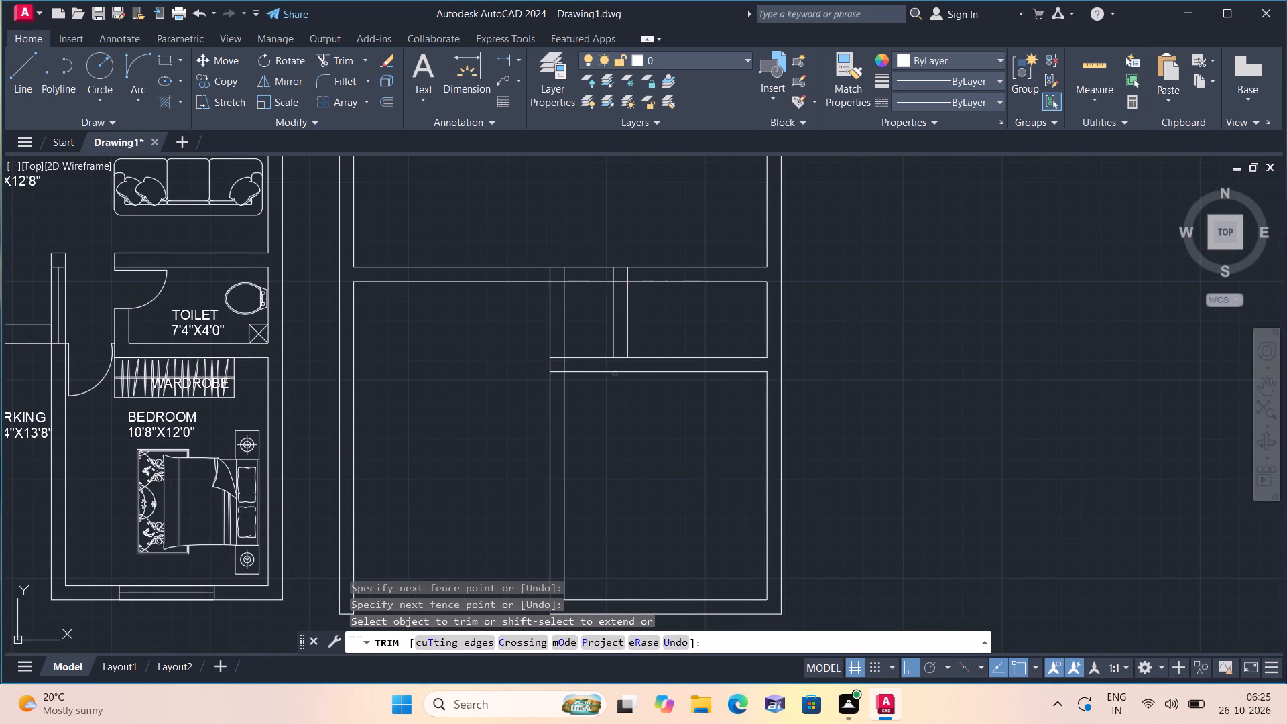
left_click(619, 351)
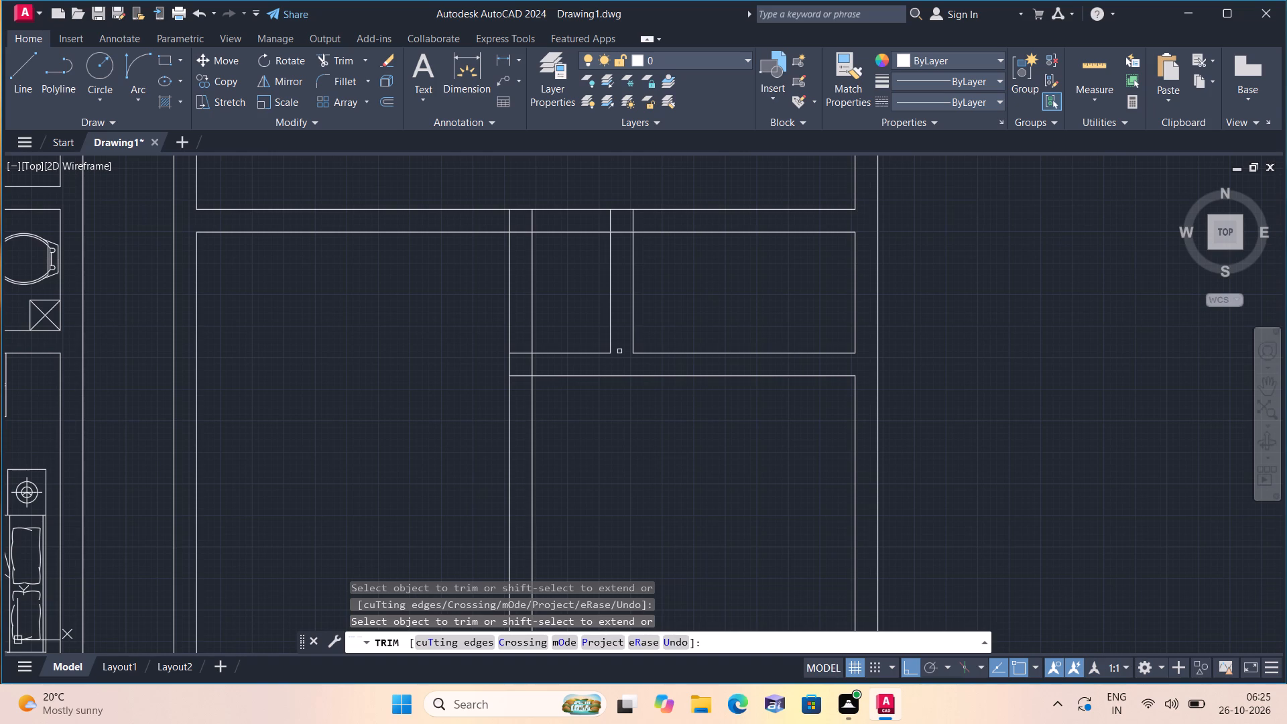
key("Escape")
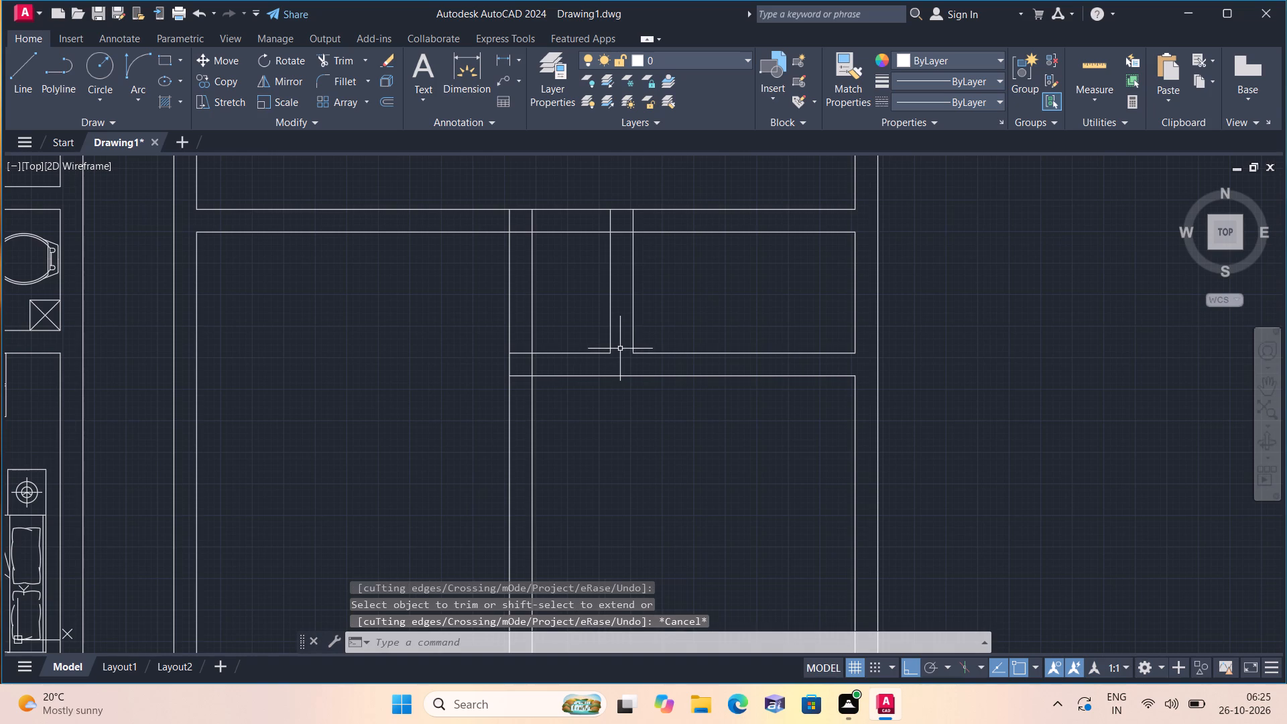
Trim both lines of the hall's bottom wall between the bedroom's left wall and the toilet's left wall to open a passage.
key("space")
scroll(611, 235, "up", 1)
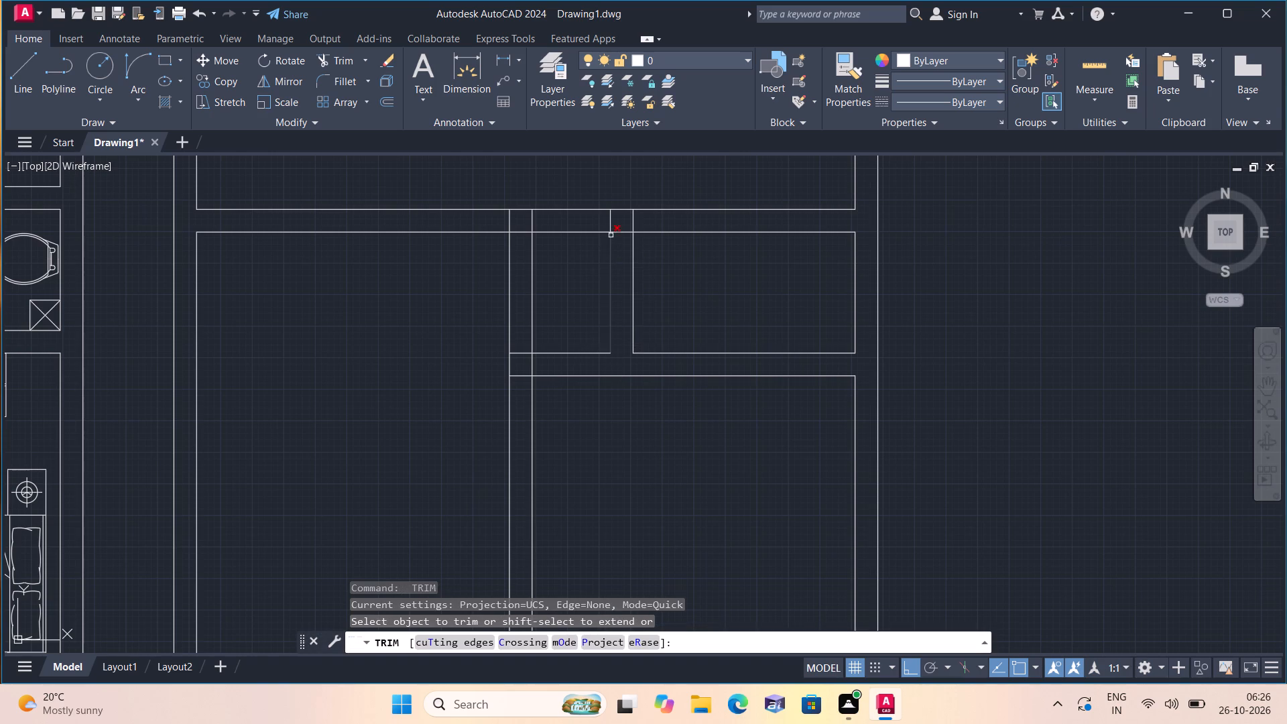
left_click_drag(555, 190, 556, 259)
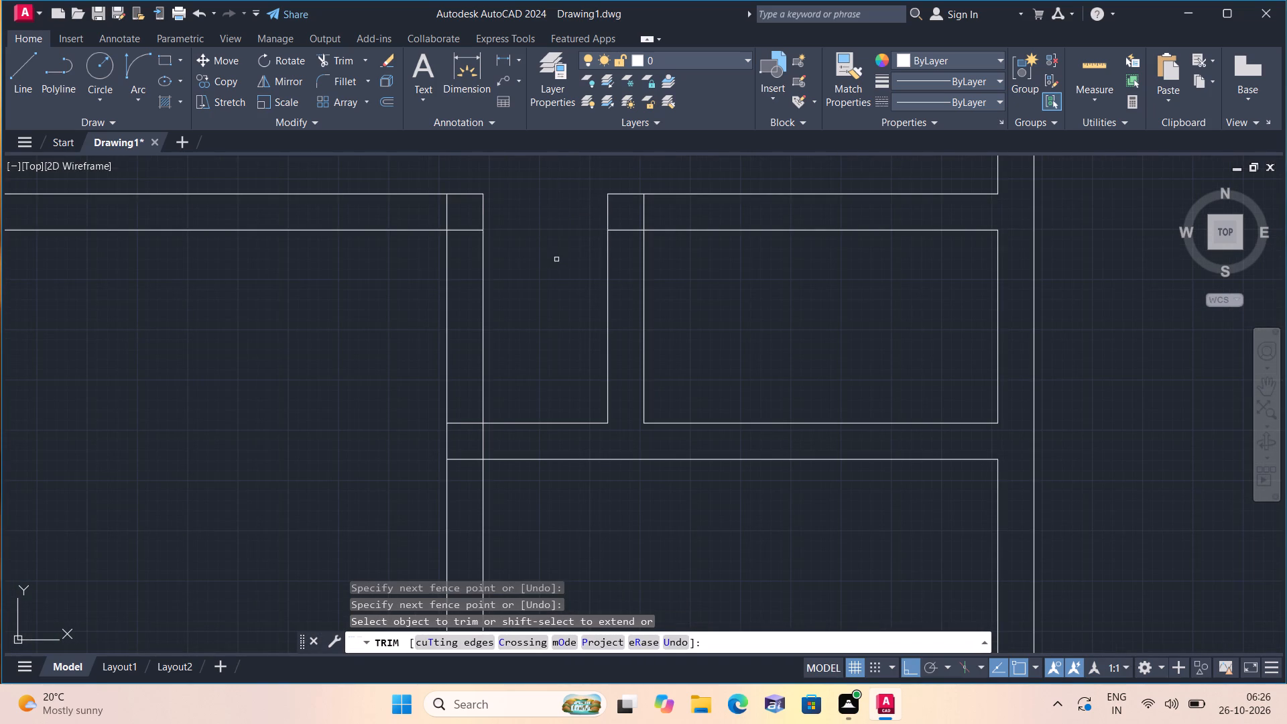
scroll(536, 246, "down", 1)
left_click_drag(494, 233, 493, 241)
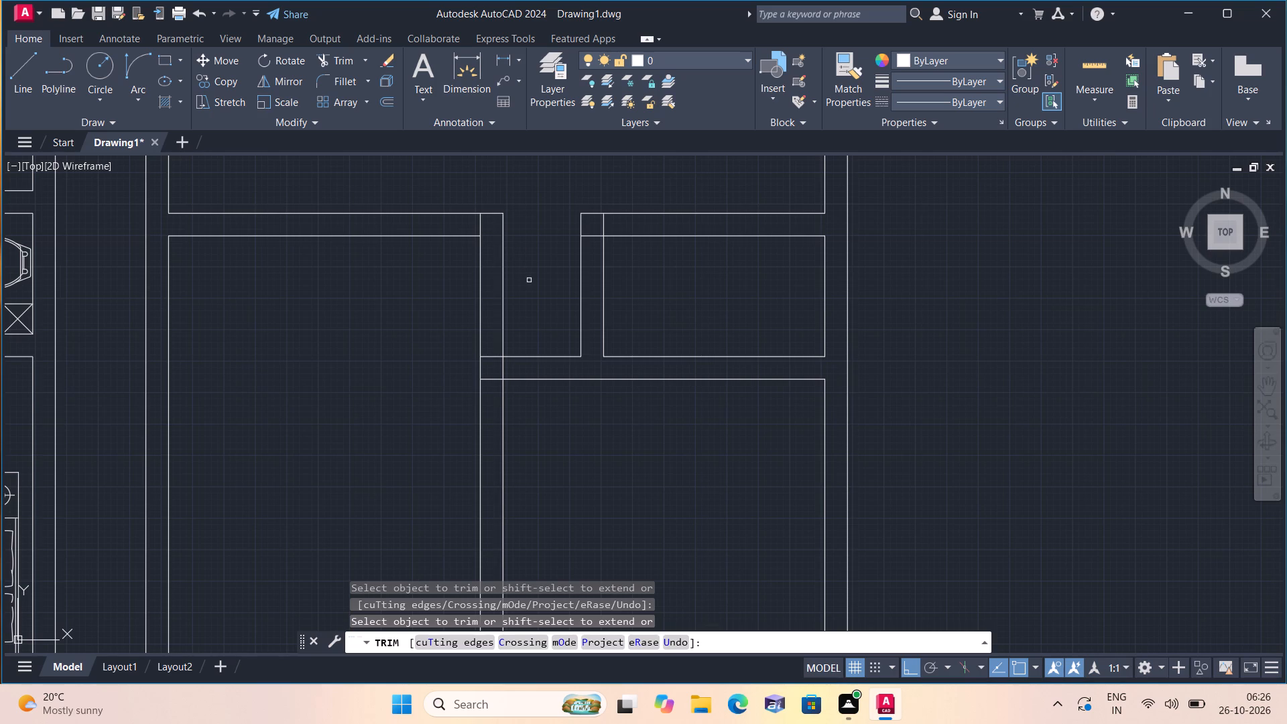
key("ctrl+z")
Trim the piece of the toilet's inner left wall line that crosses the hall's bottom wall.
scroll(531, 265, "down", 1)
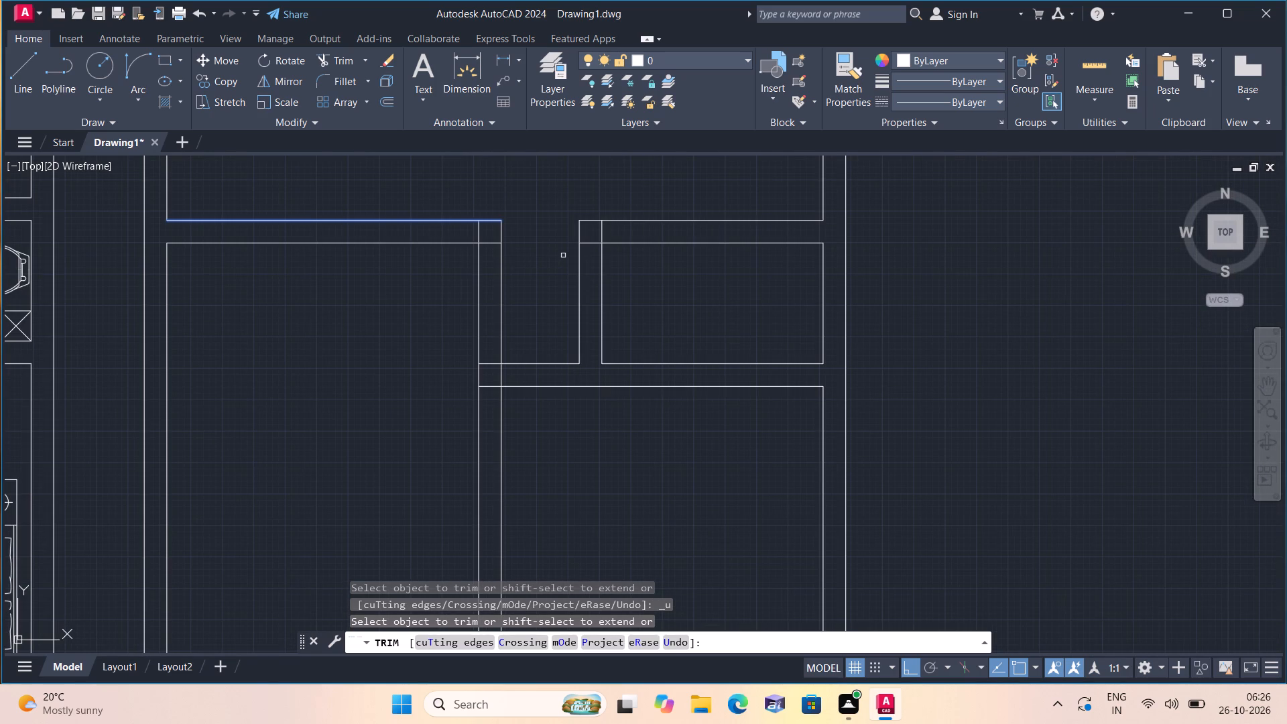
left_click(602, 236)
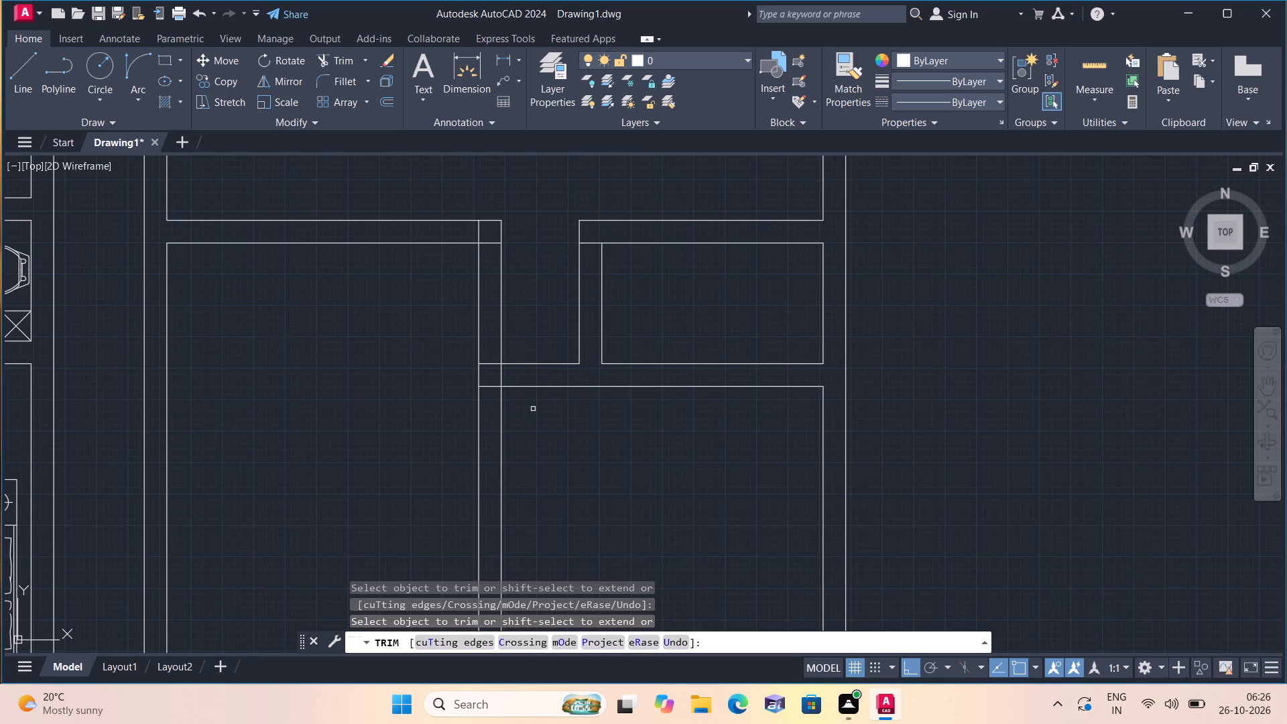
key("Escape")
Draw a line extending the toilet's outer left wall line down to the bedroom's top wall line.
key("l")
key("space")
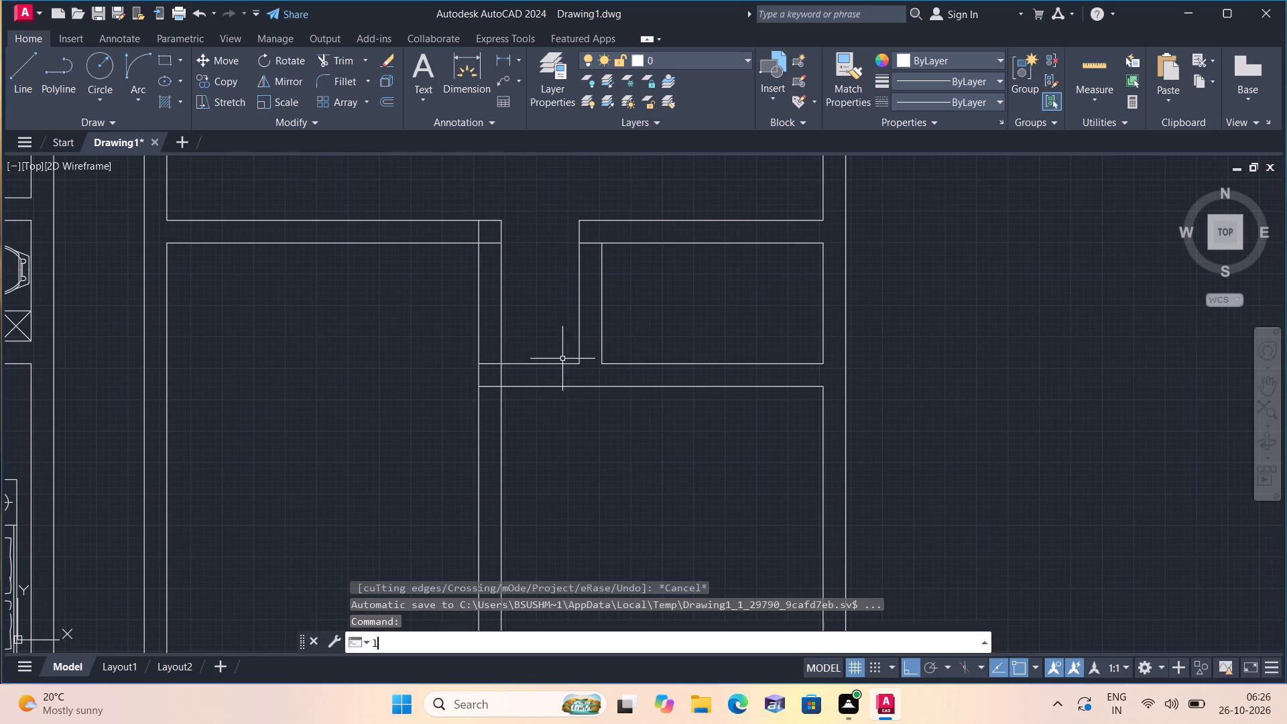
left_click(579, 367)
left_click(579, 381)
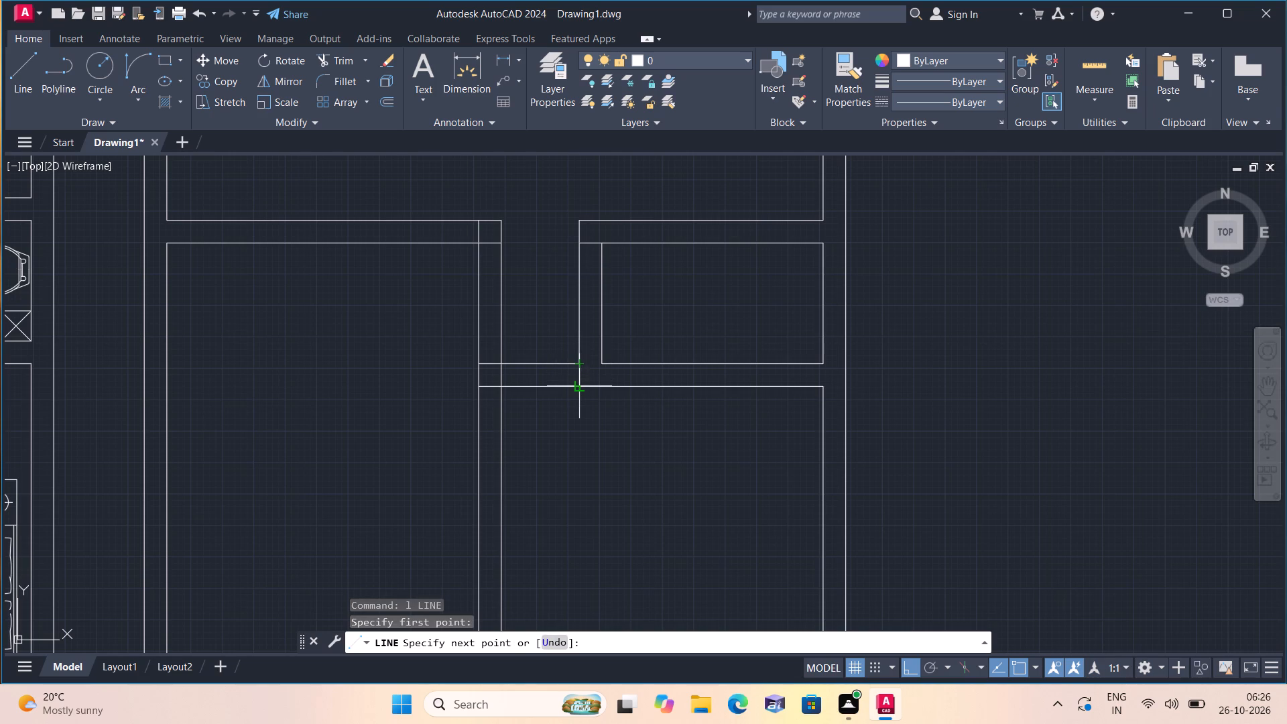
key("space")
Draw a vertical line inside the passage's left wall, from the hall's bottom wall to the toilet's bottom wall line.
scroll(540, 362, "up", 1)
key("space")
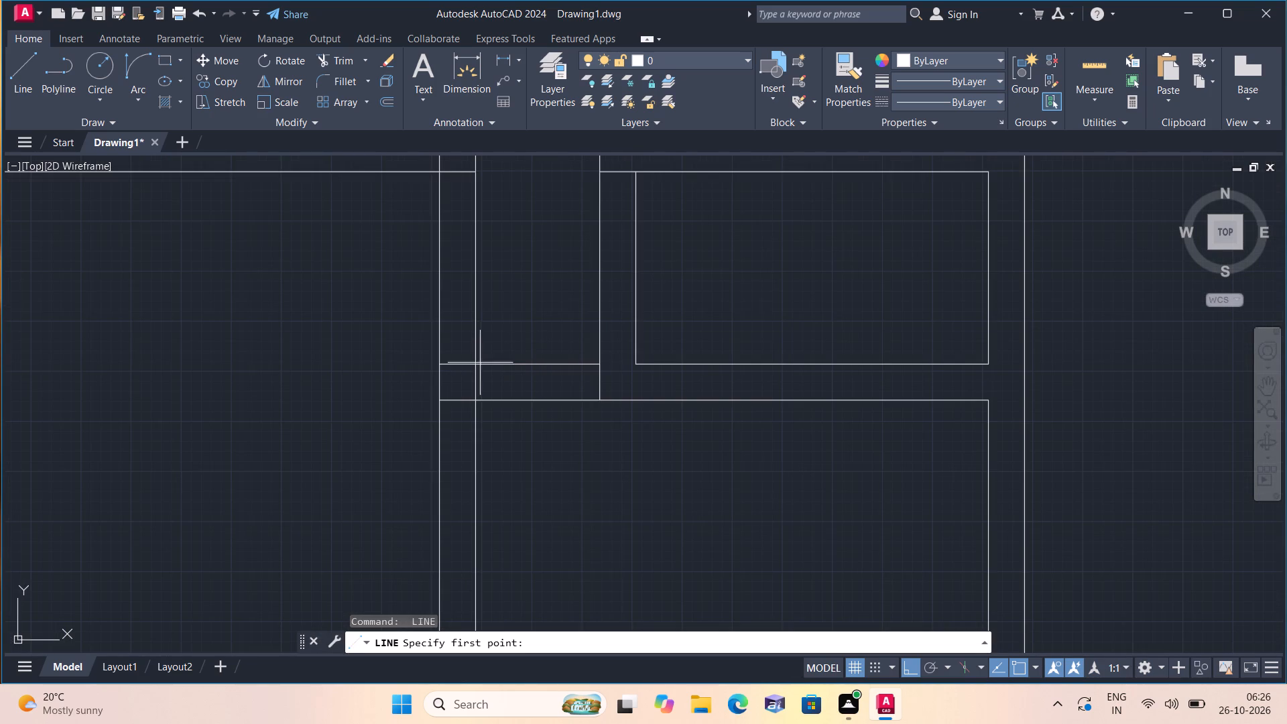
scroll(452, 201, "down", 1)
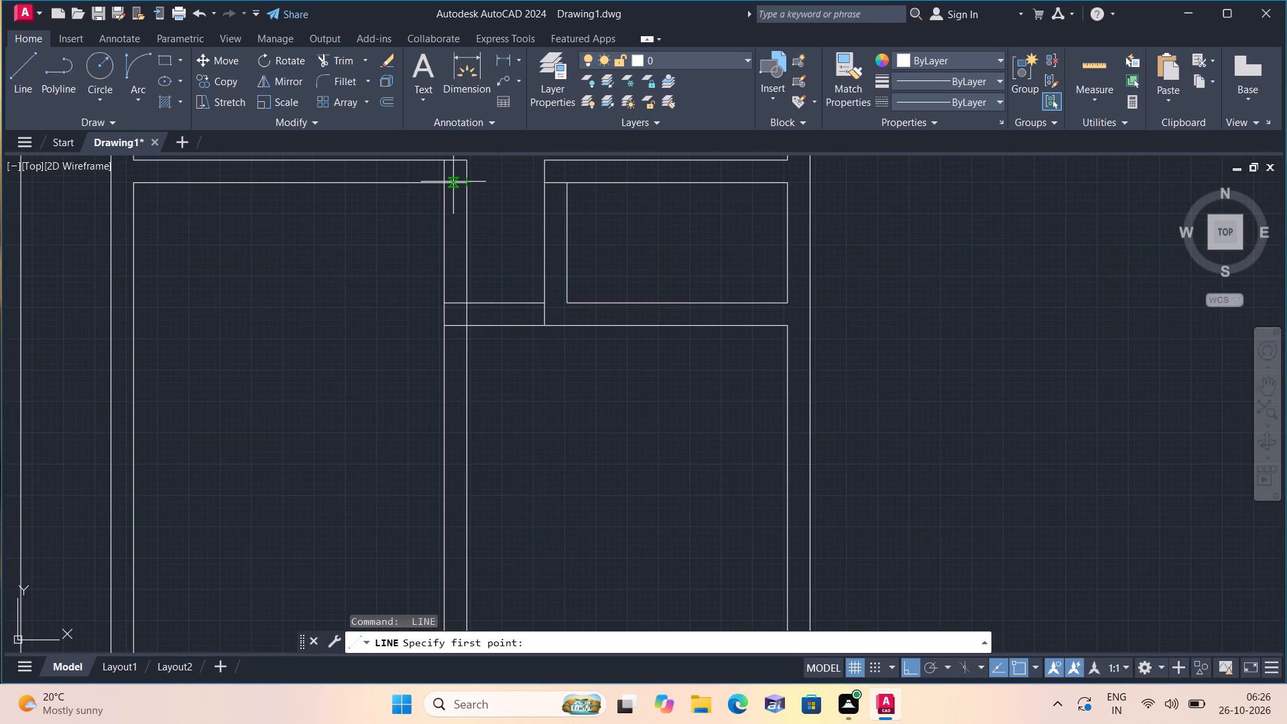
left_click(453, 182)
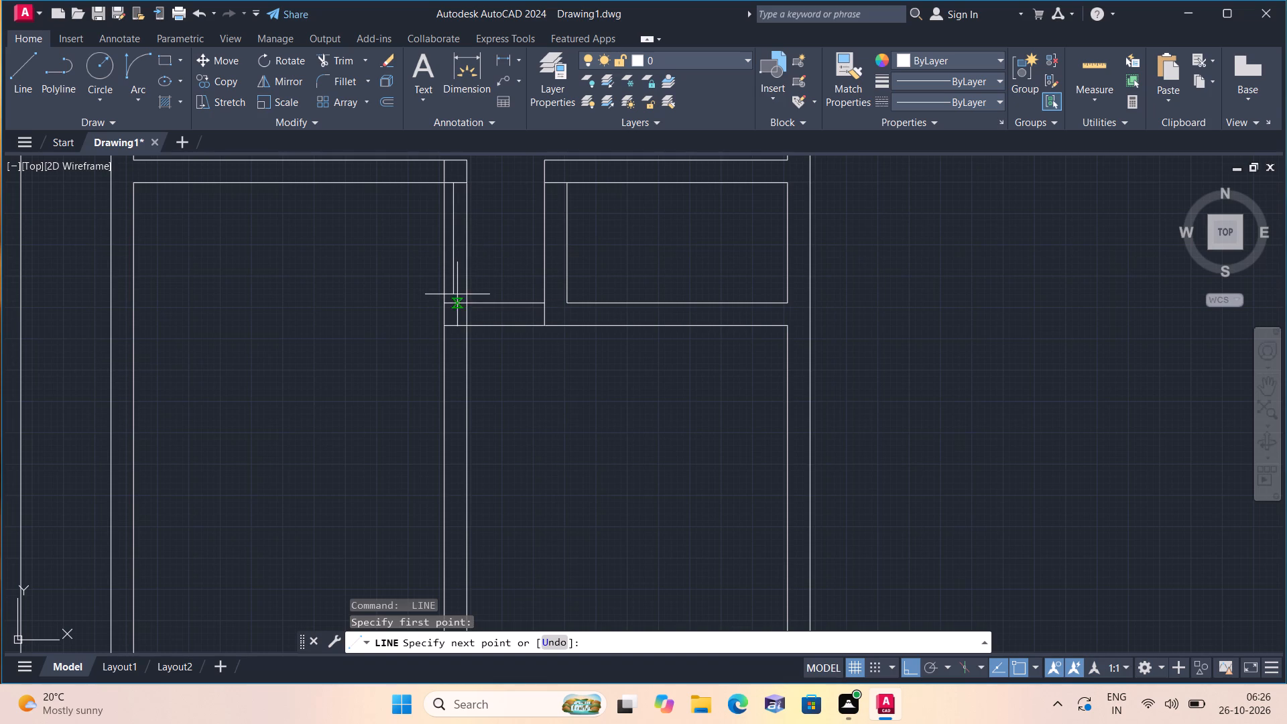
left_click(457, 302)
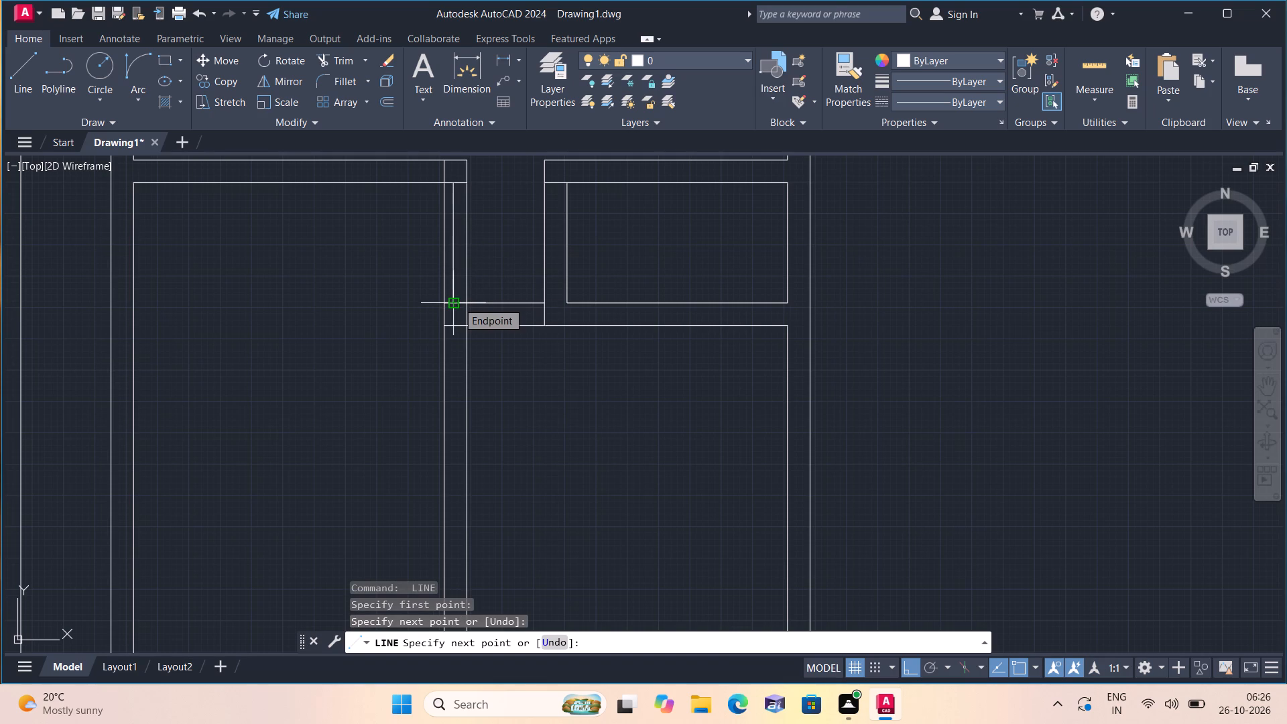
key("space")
Trim both lines of the toilet's bottom wall across the passage, between its left wall and the toilet's left wall.
scroll(491, 340, "down", 1)
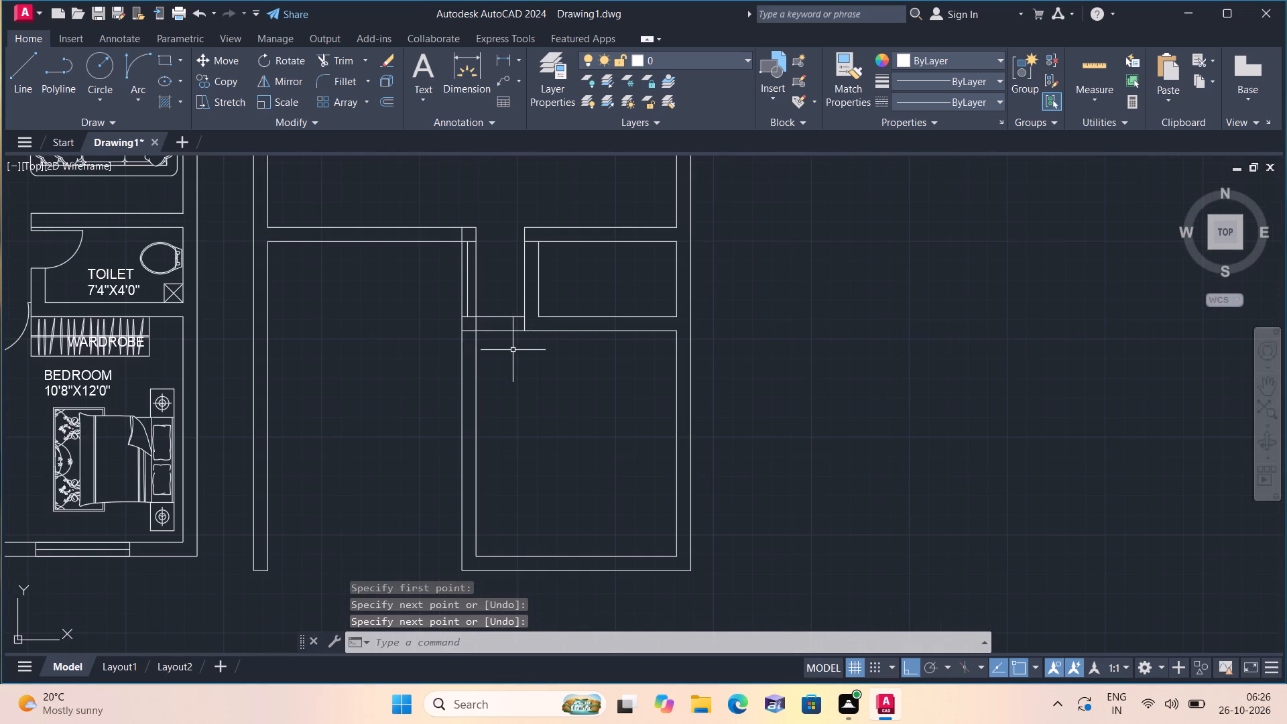
middle_click_drag(513, 356, 533, 409)
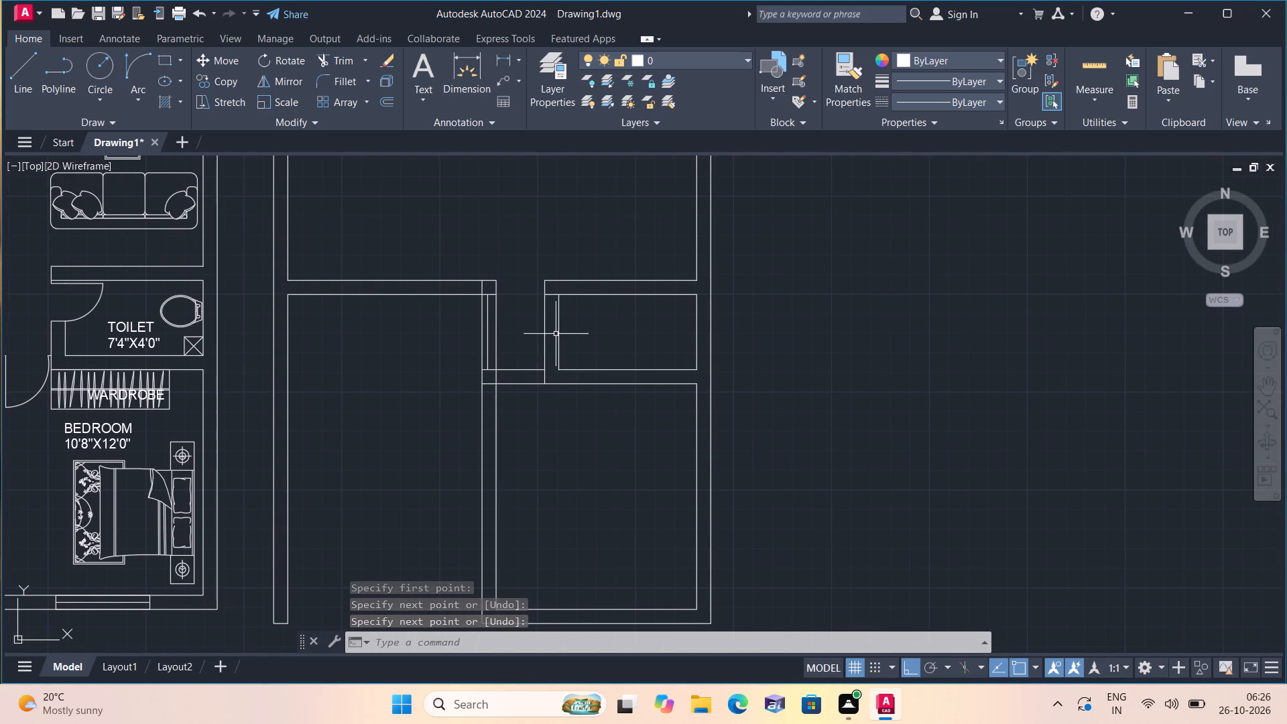
type("tr")
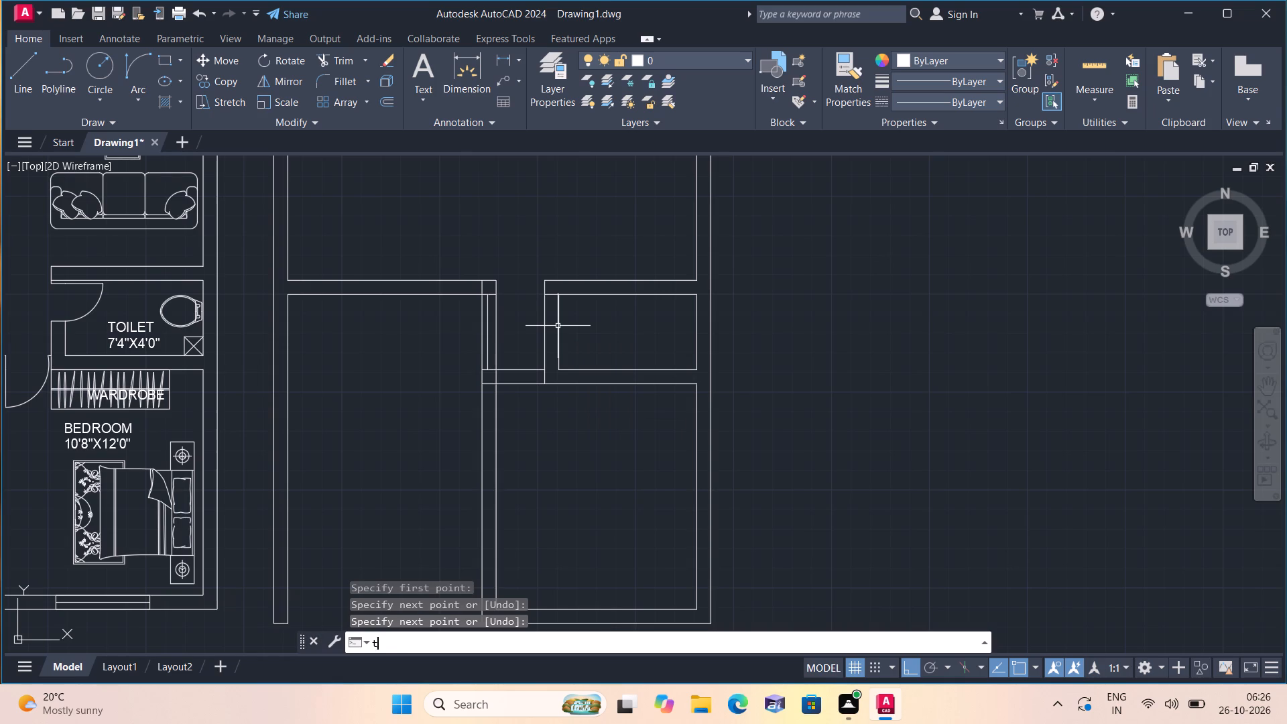
type("im")
key("space")
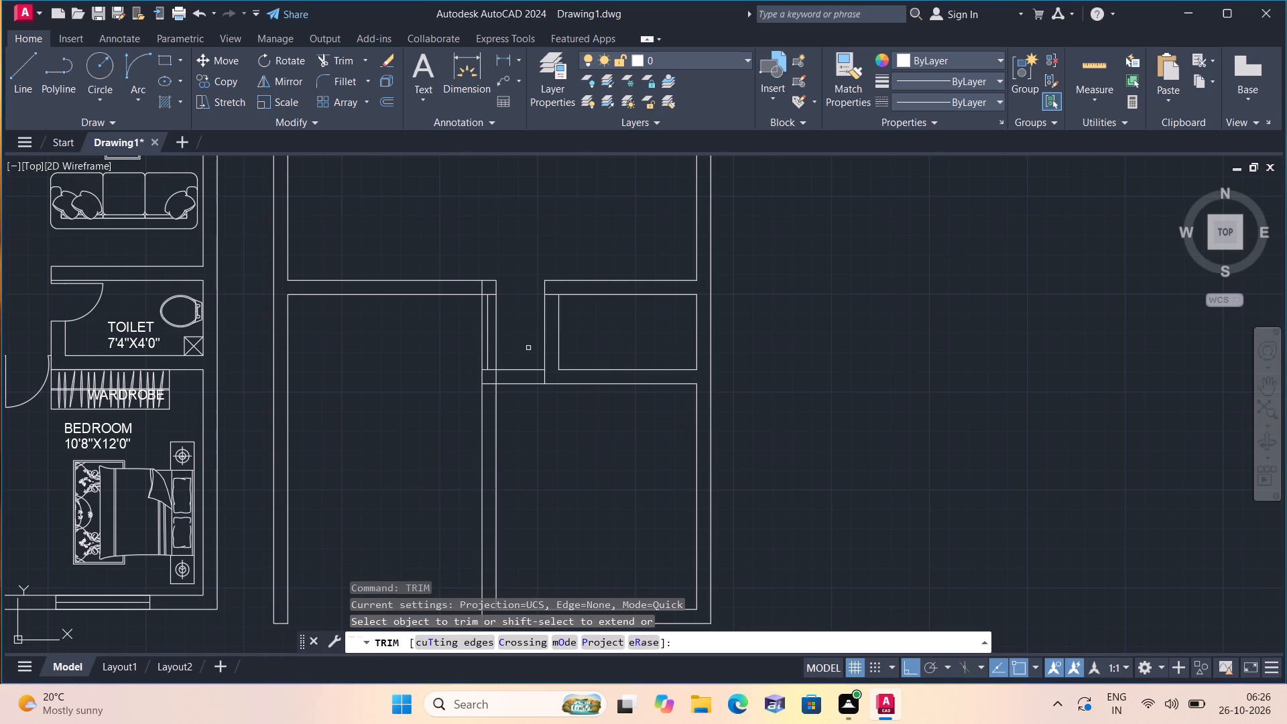
left_click_drag(525, 359, 525, 412)
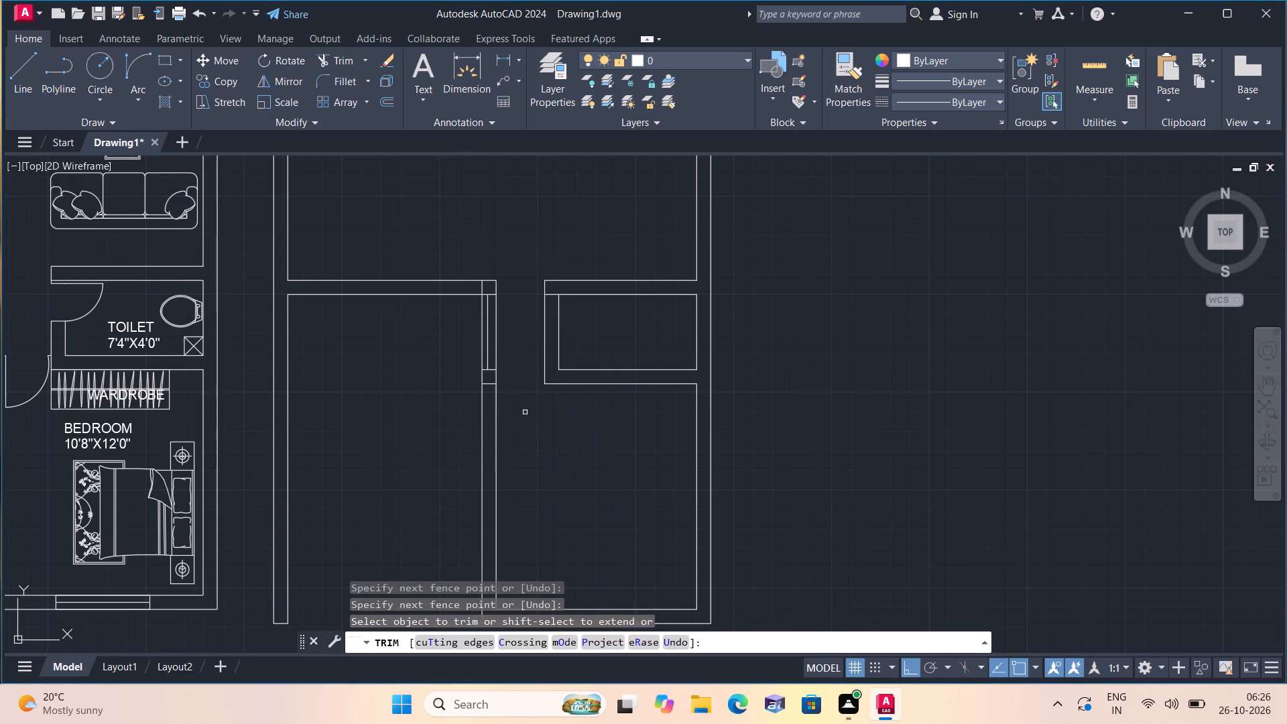
Trim away the upper of the two cross lines left inside the passage's left wall at the toilet's bottom wall level.
scroll(499, 394, "up", 4)
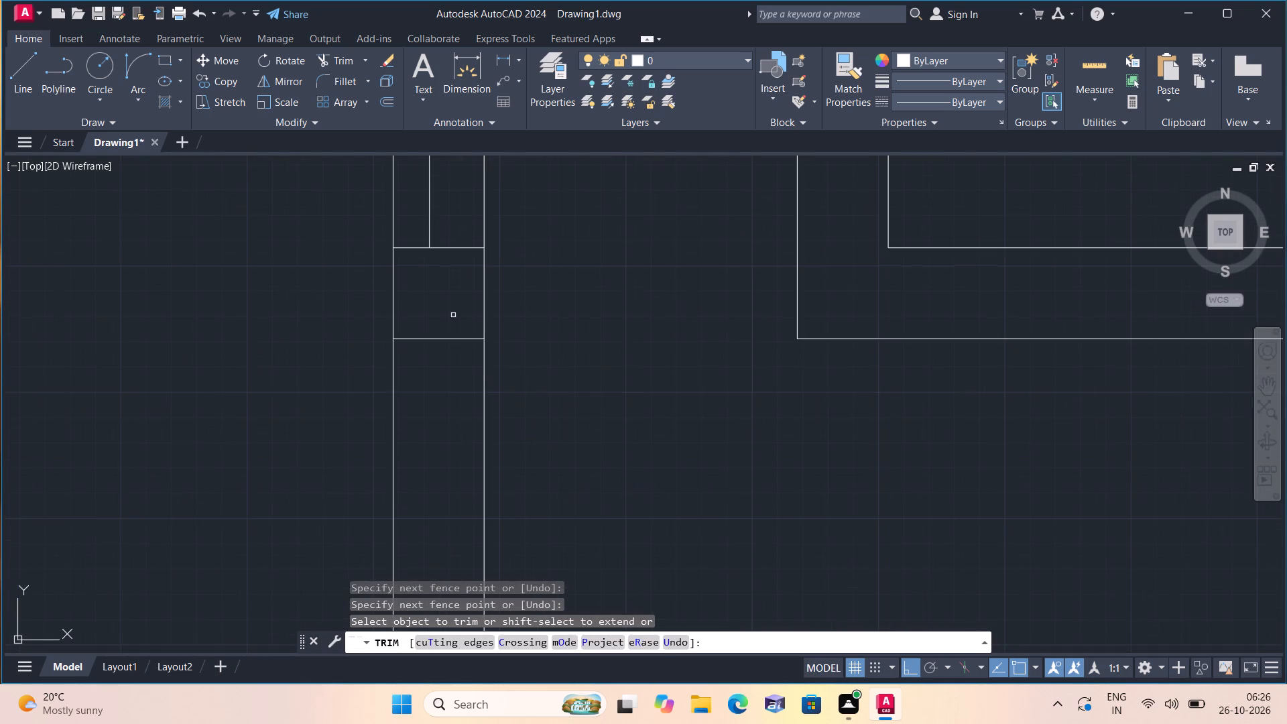
left_click(445, 251)
left_click(446, 247)
left_click(420, 245)
key("space")
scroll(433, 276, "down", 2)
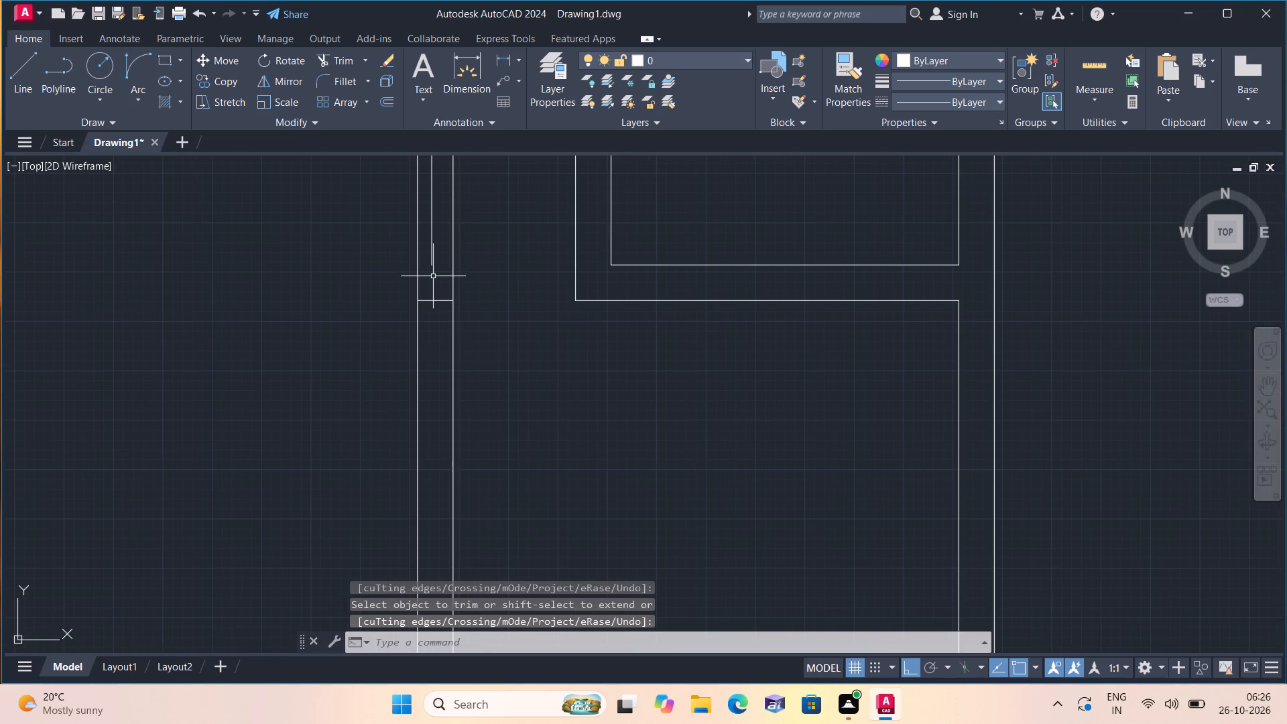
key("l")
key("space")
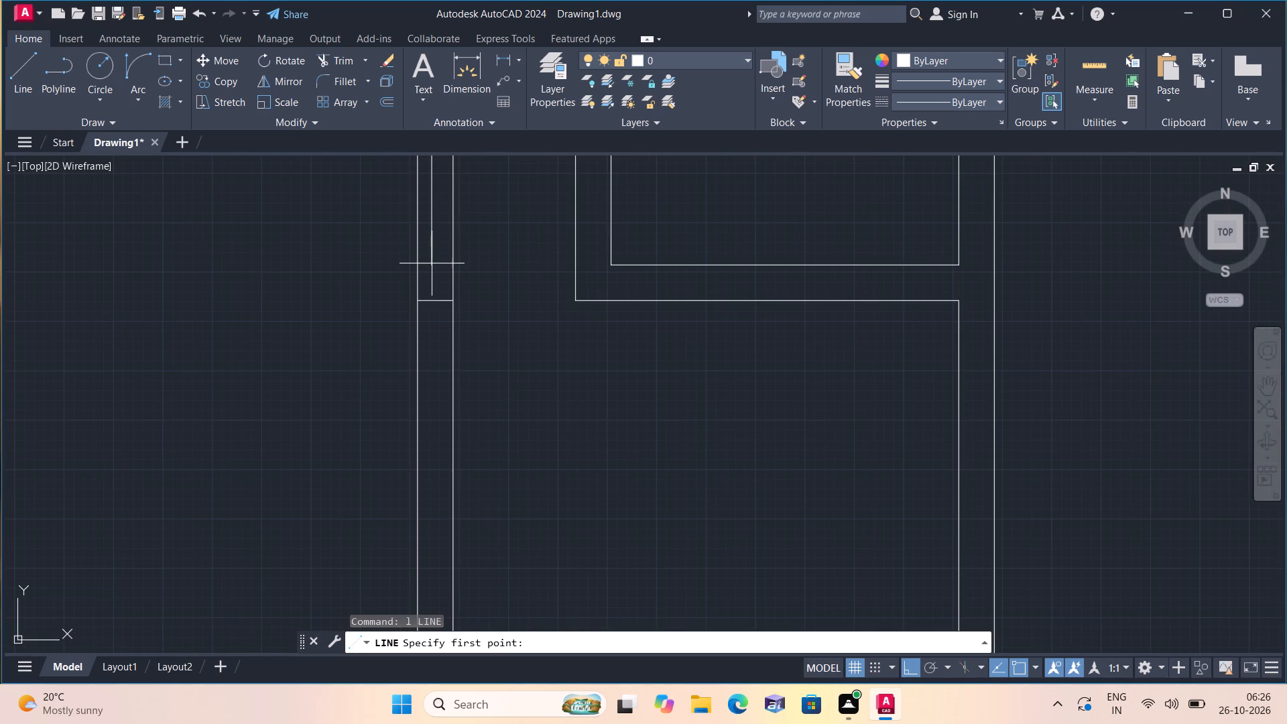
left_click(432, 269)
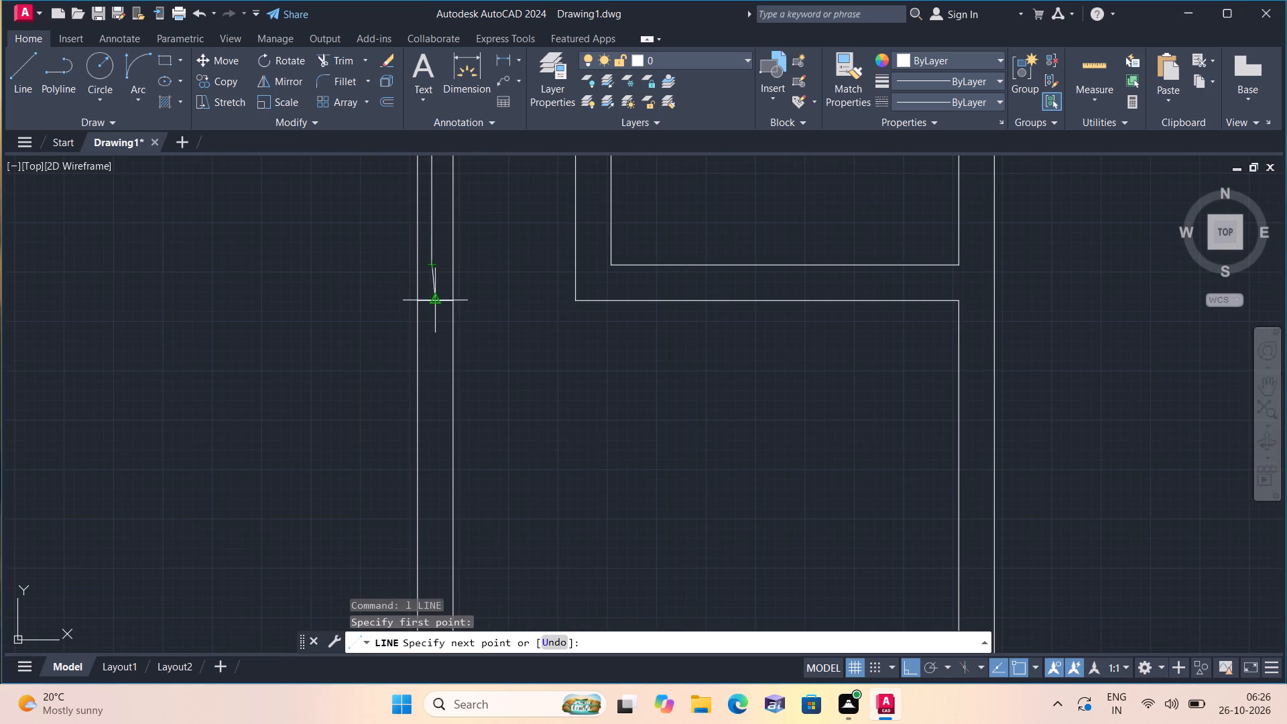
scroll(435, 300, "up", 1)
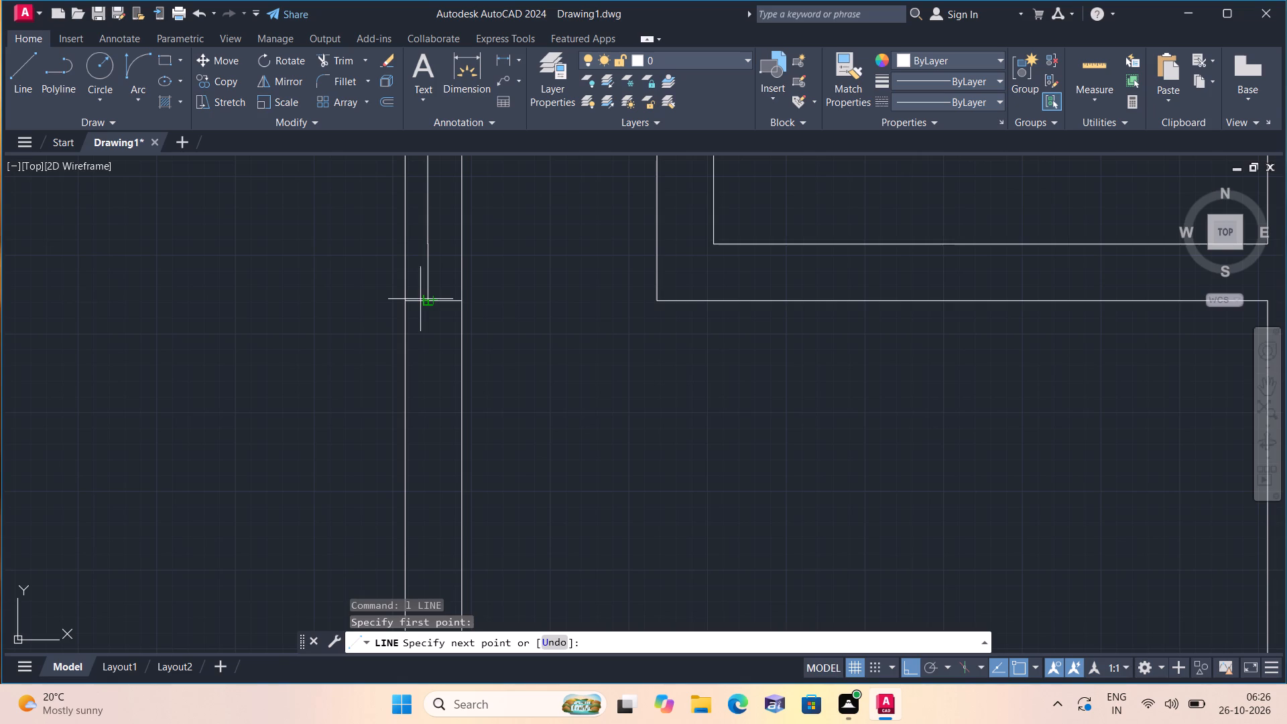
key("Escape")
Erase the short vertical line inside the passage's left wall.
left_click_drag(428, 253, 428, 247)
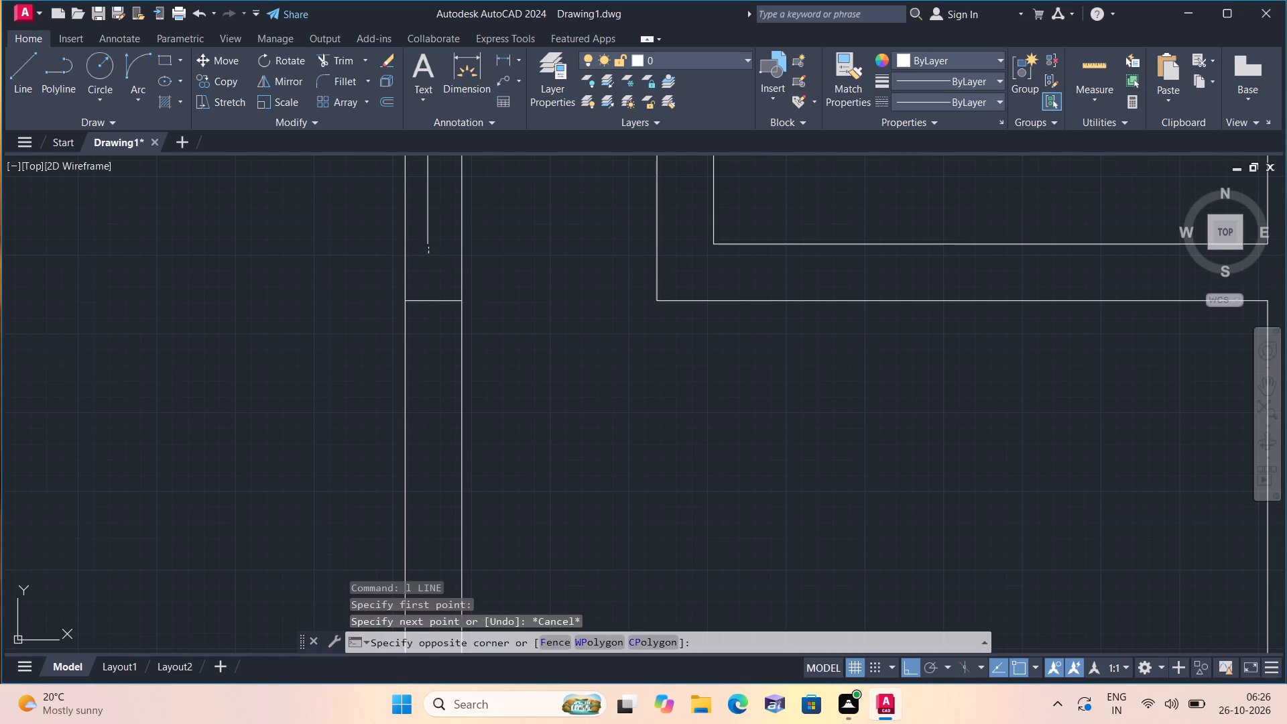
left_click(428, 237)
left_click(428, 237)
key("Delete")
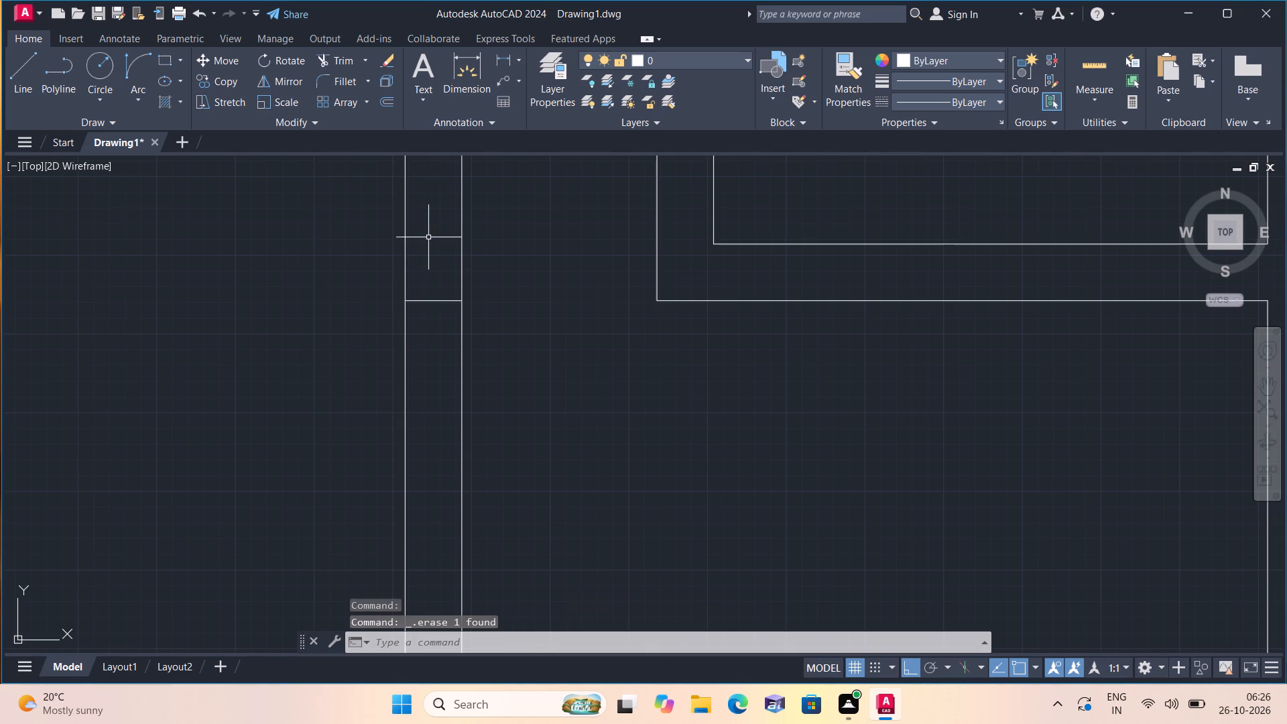
Draw a centre line inside the passage's left wall, from the remaining cross line's midpoint up to the hall's bottom wall.
key("l")
key("space")
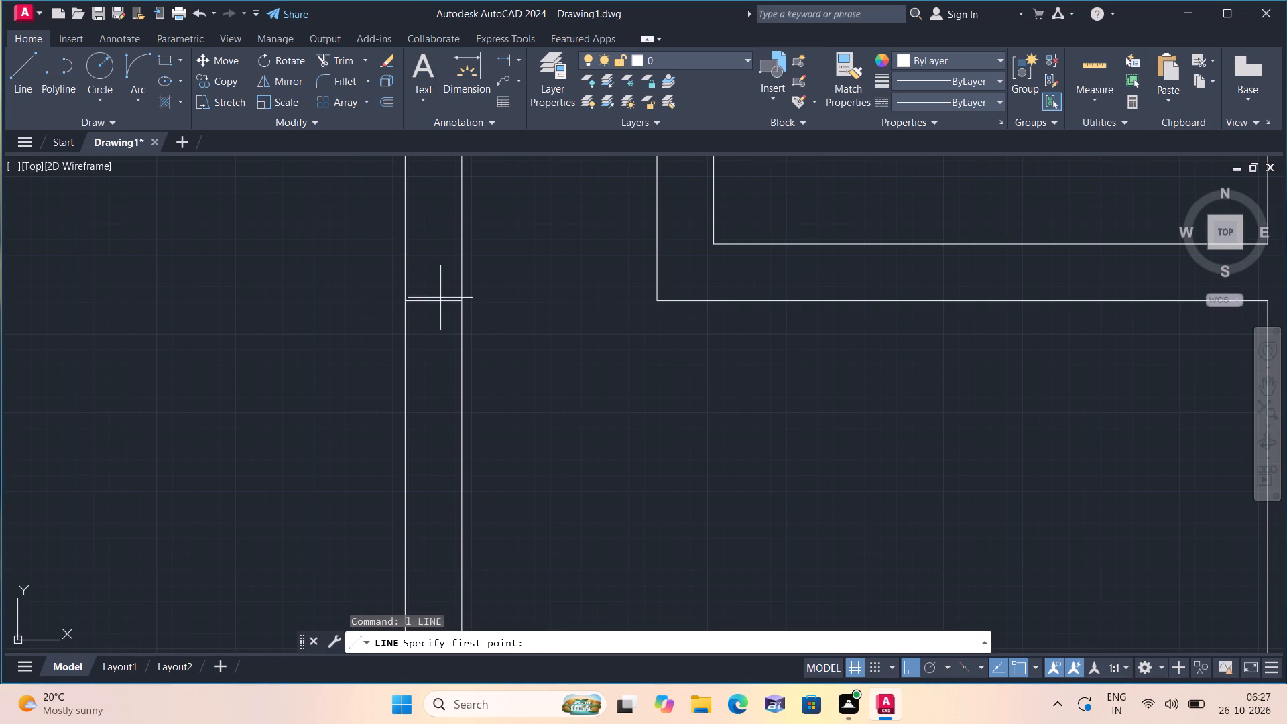
left_click(436, 300)
middle_click_drag(430, 276, 430, 461)
scroll(429, 460, "down", 2)
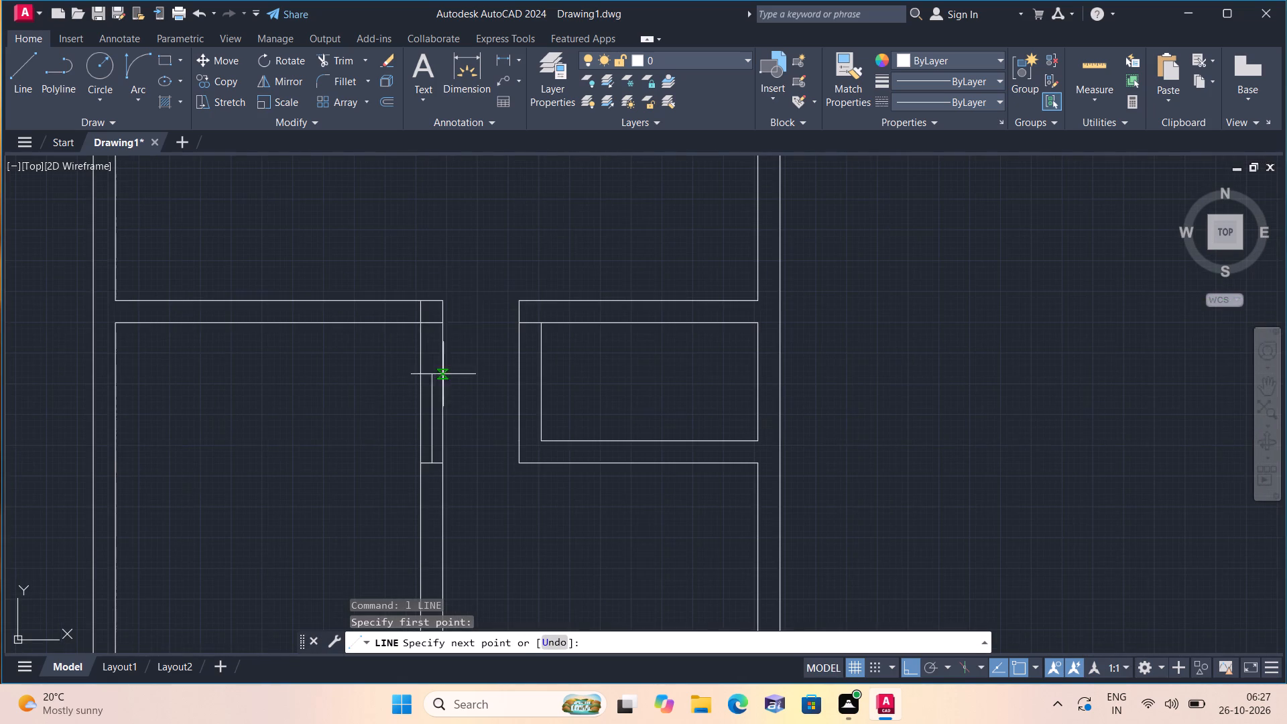
left_click(434, 321)
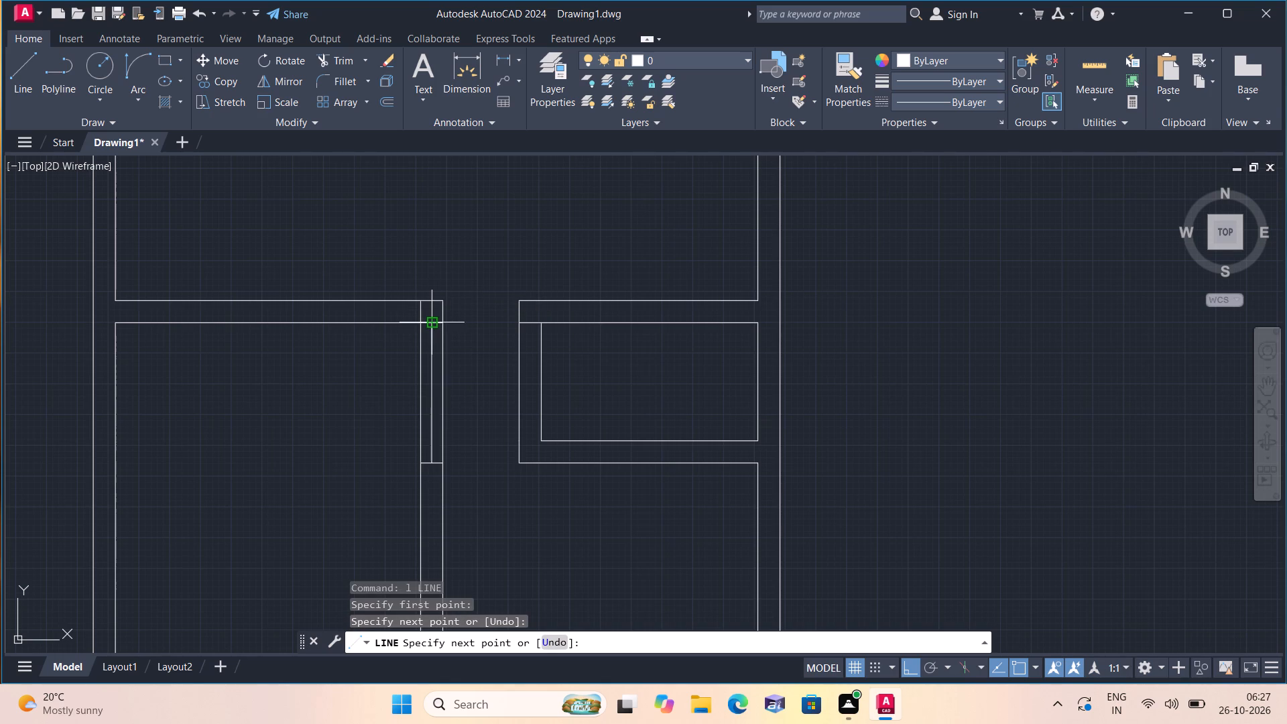
key("space")
Examine the new plan beside the finished one, focusing on the toilet and lower bedroom door area.
scroll(452, 321, "down", 4)
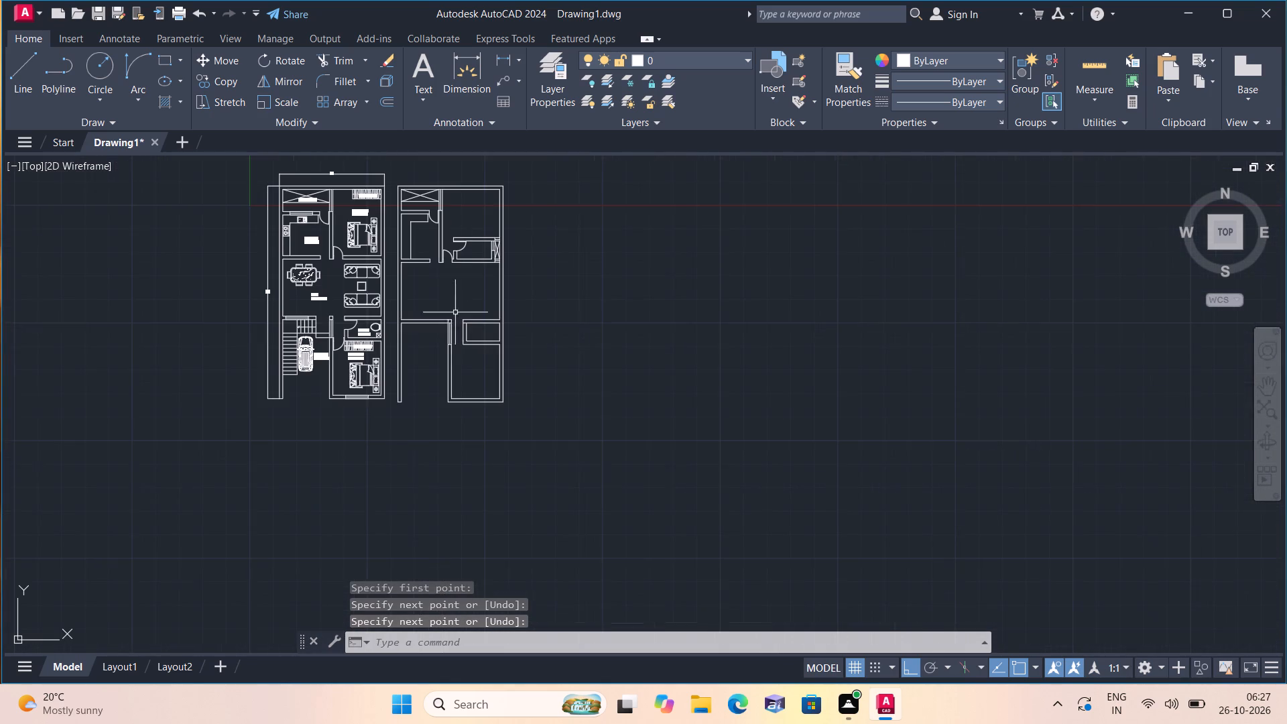
scroll(475, 257, "up", 1)
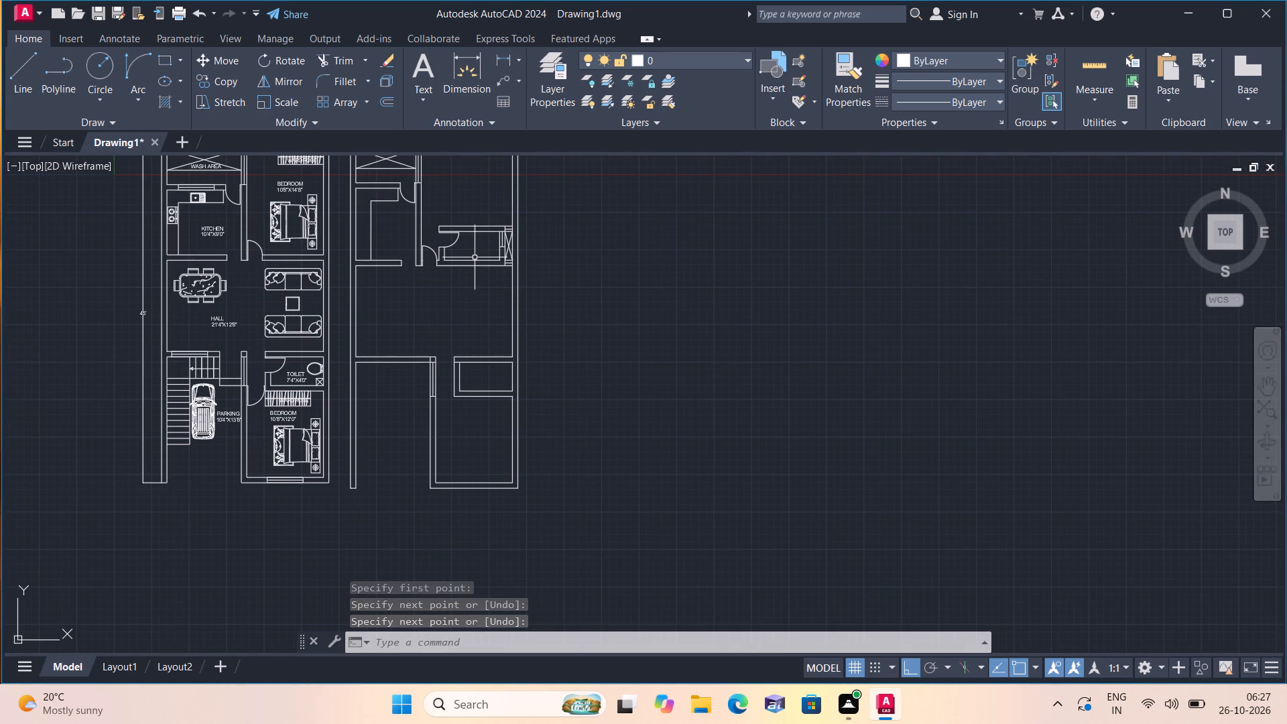
key("space")
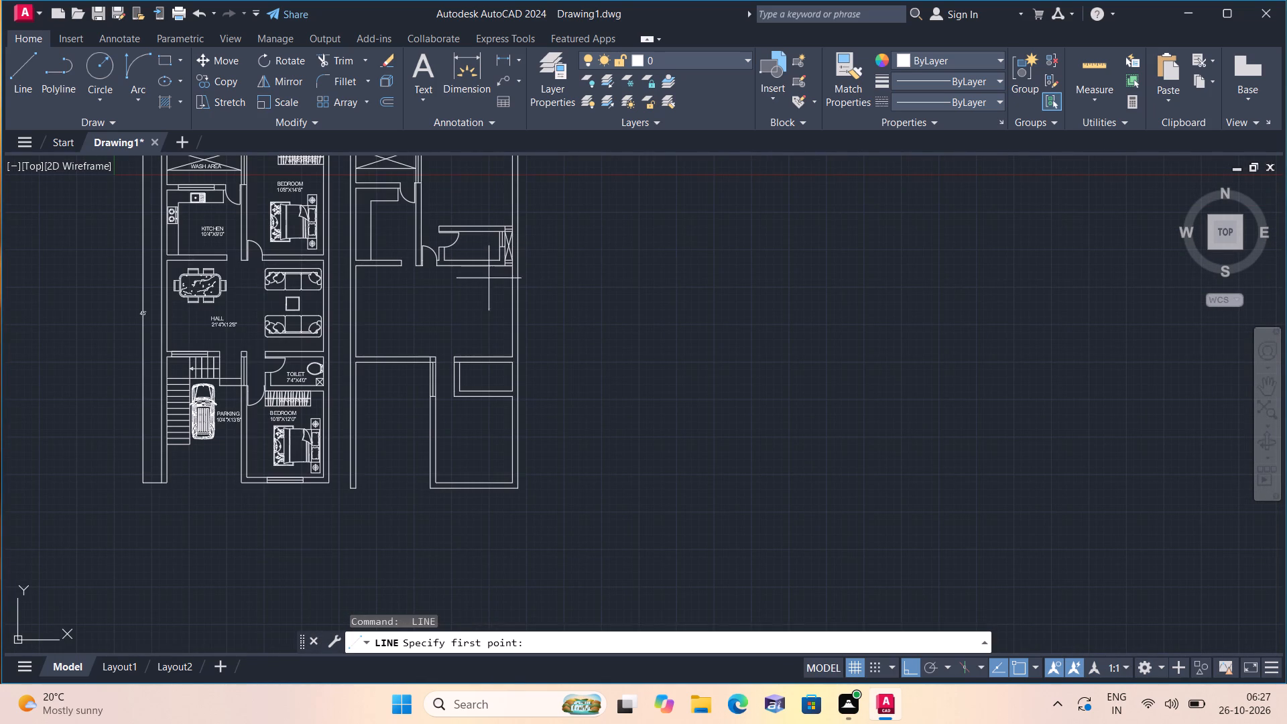
key("Escape")
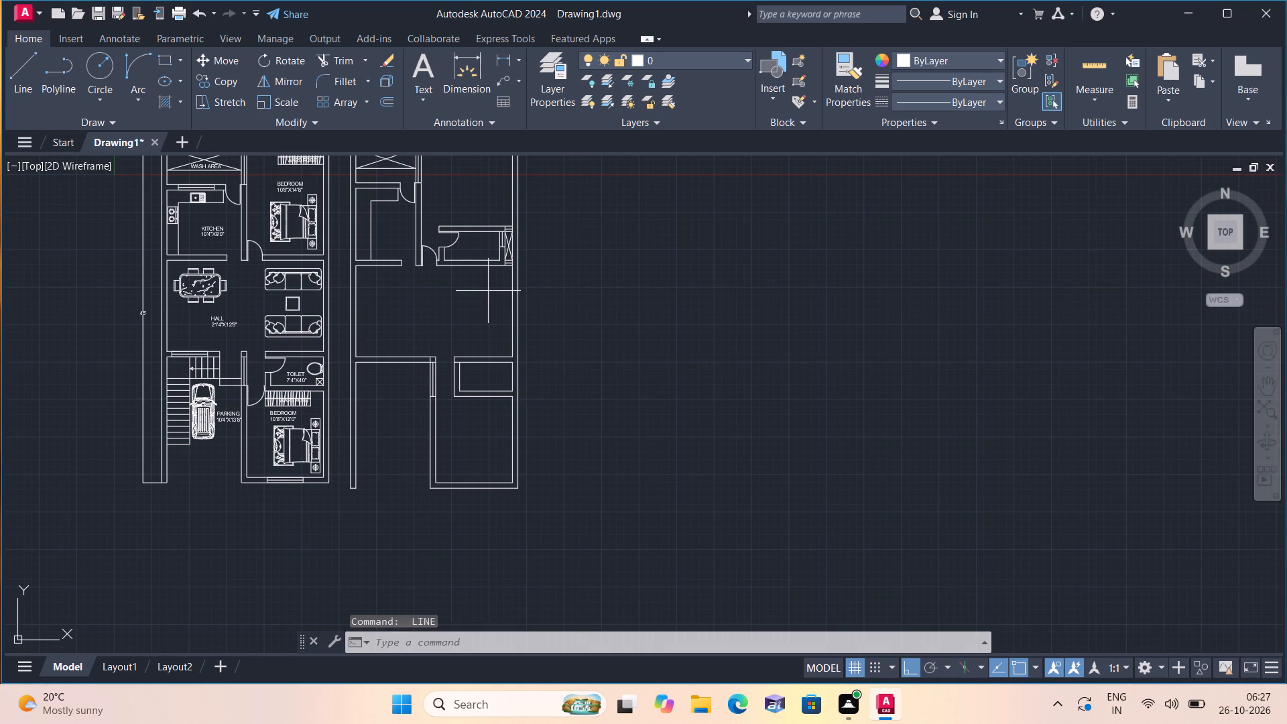
scroll(465, 296, "down", 1)
middle_click_drag(465, 296, 471, 319)
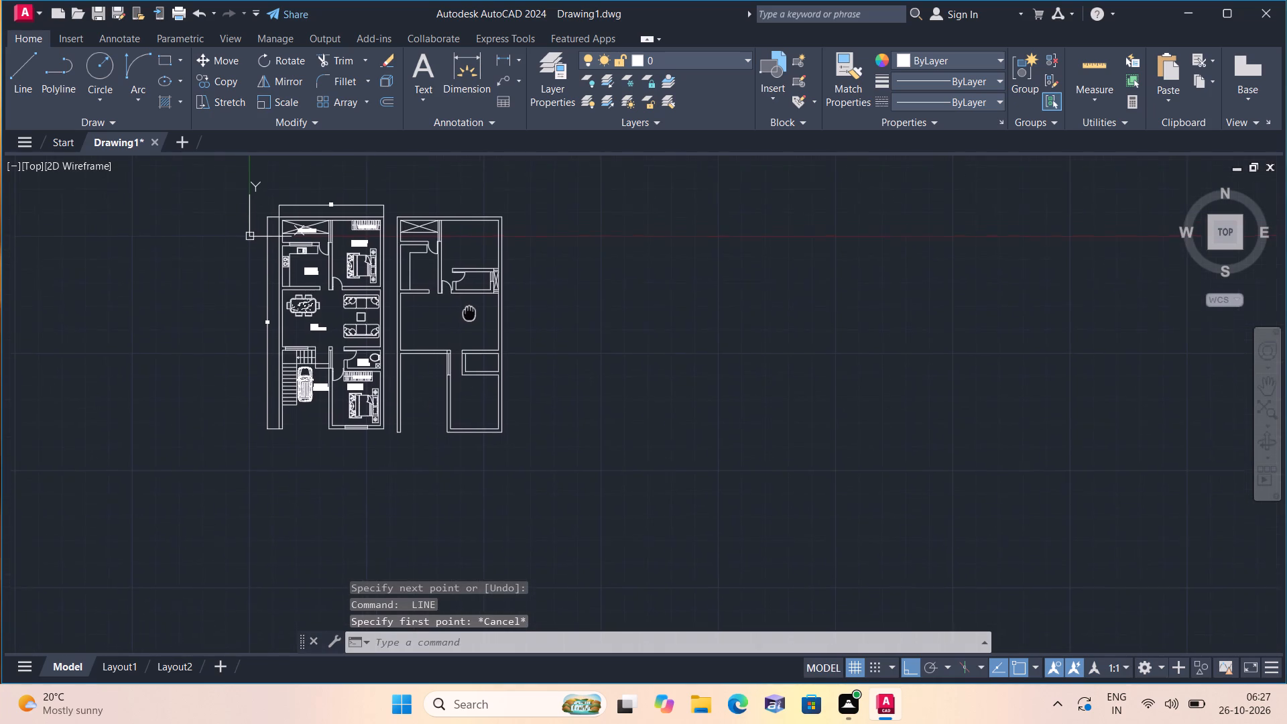
middle_click_drag(471, 319, 473, 324)
scroll(473, 327, "up", 1)
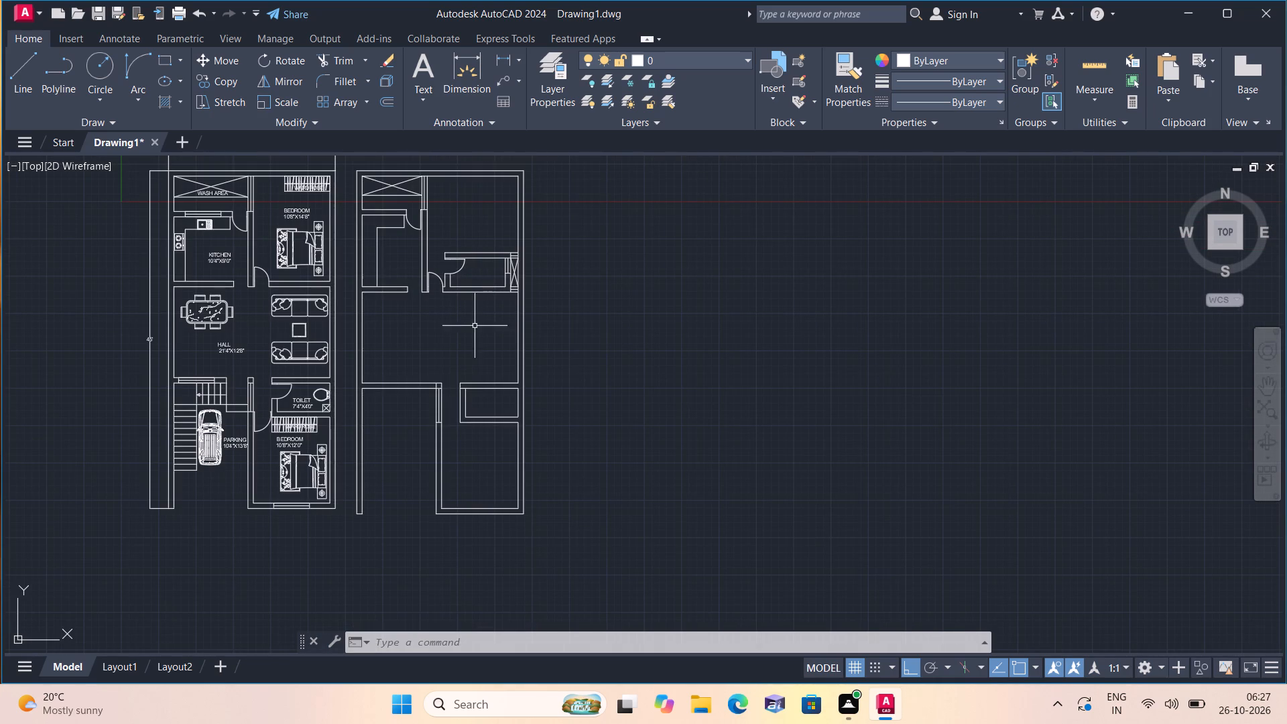
scroll(479, 382, "up", 1)
middle_click_drag(478, 382, 448, 310)
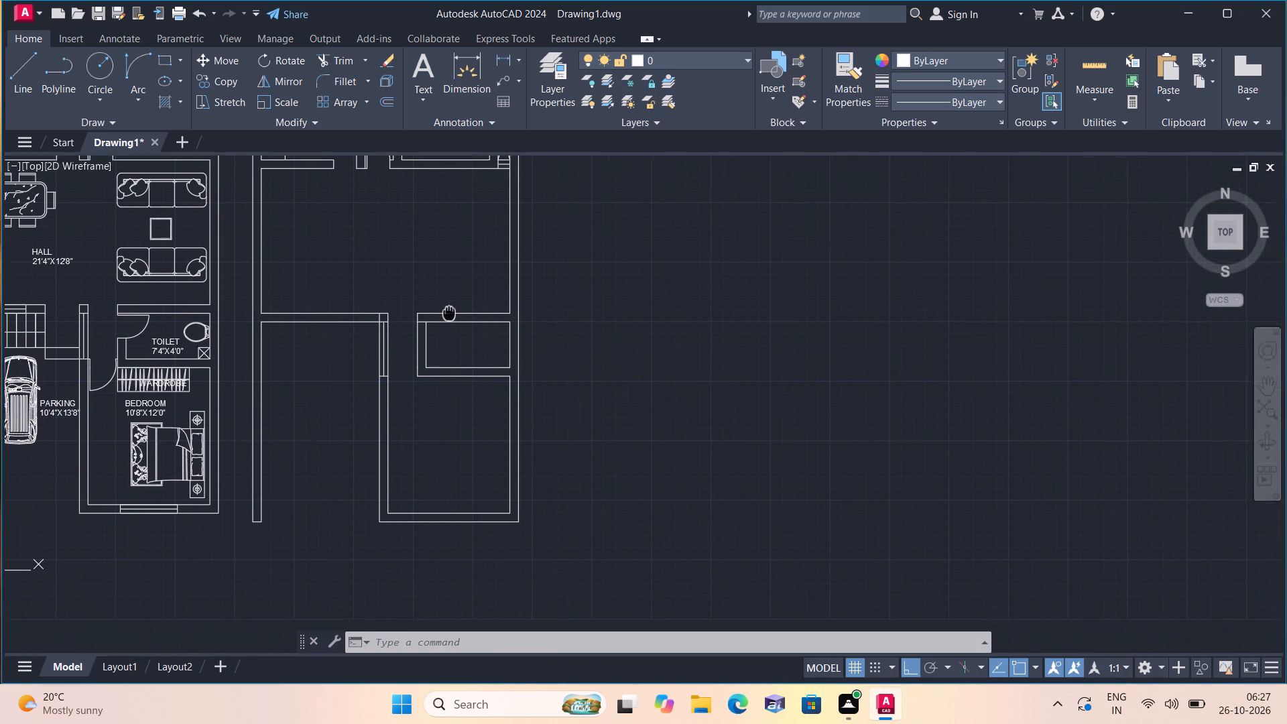
middle_click_drag(448, 310, 436, 300)
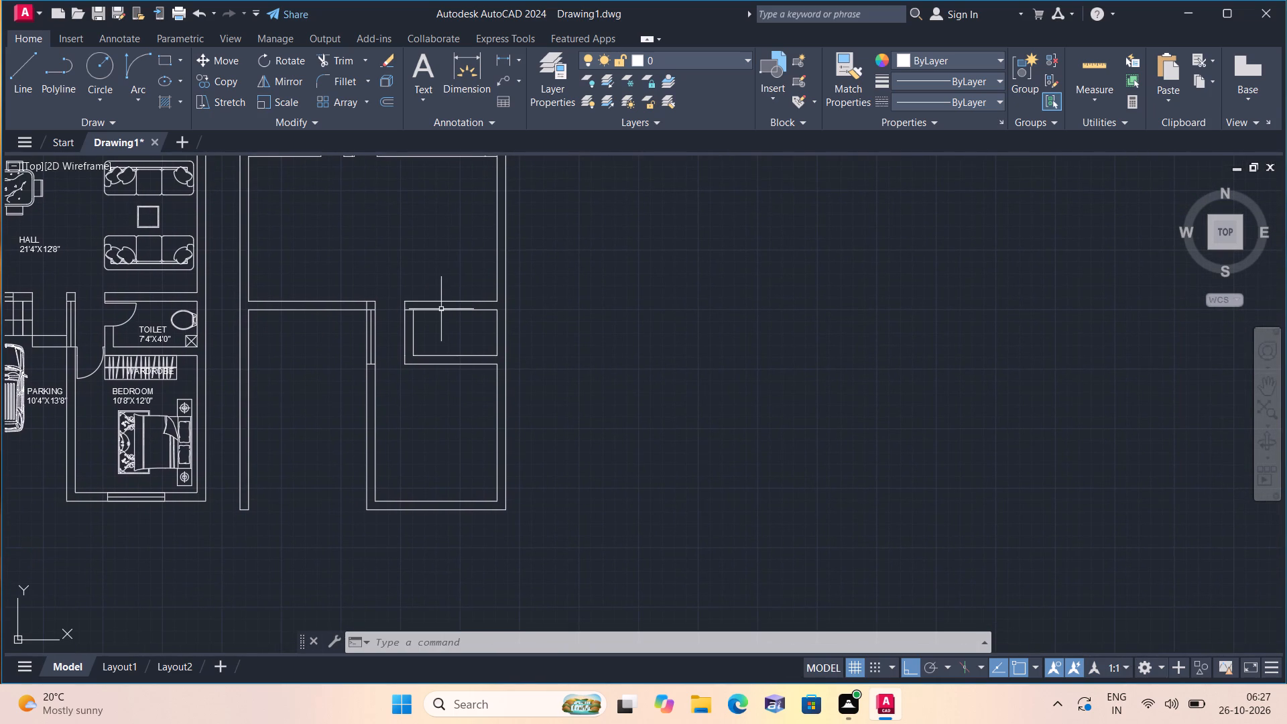
Draw a line from the toilet's outer left wall at its inner bottom wall level, 2" into the passage, continuing to the passage's left wall.
key("l")
key("space")
scroll(410, 369, "up", 3)
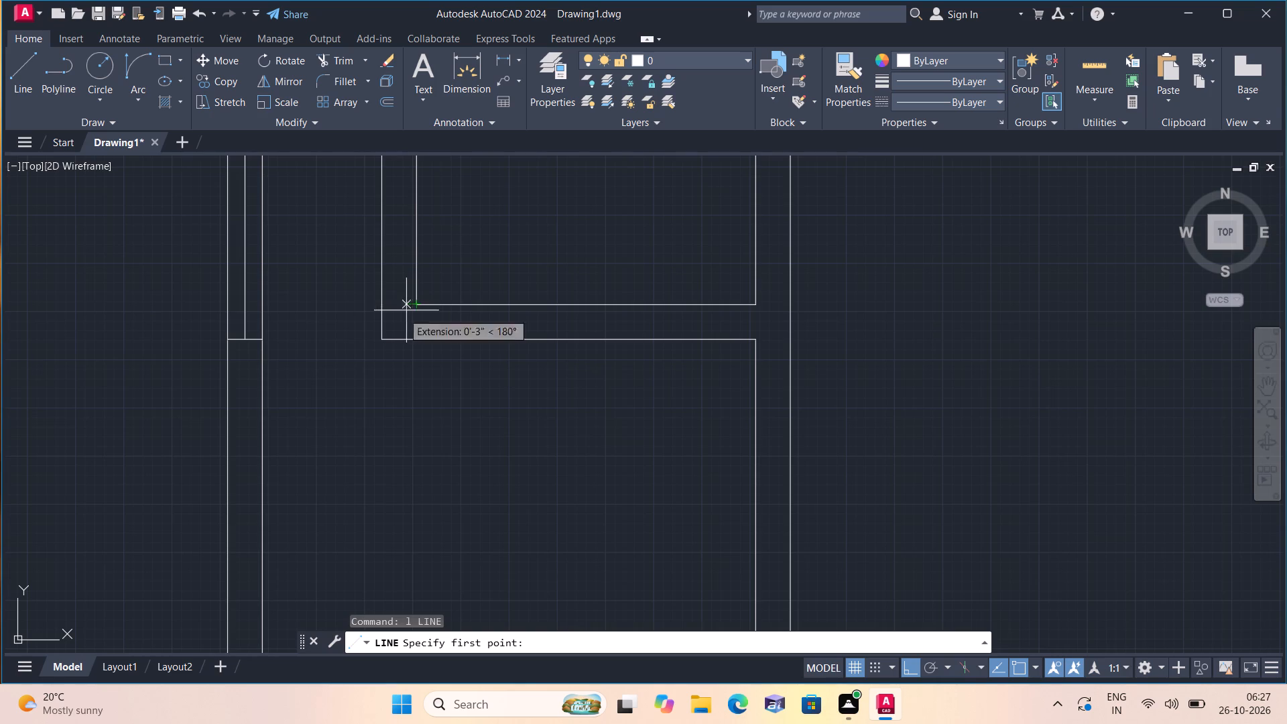
left_click(378, 306)
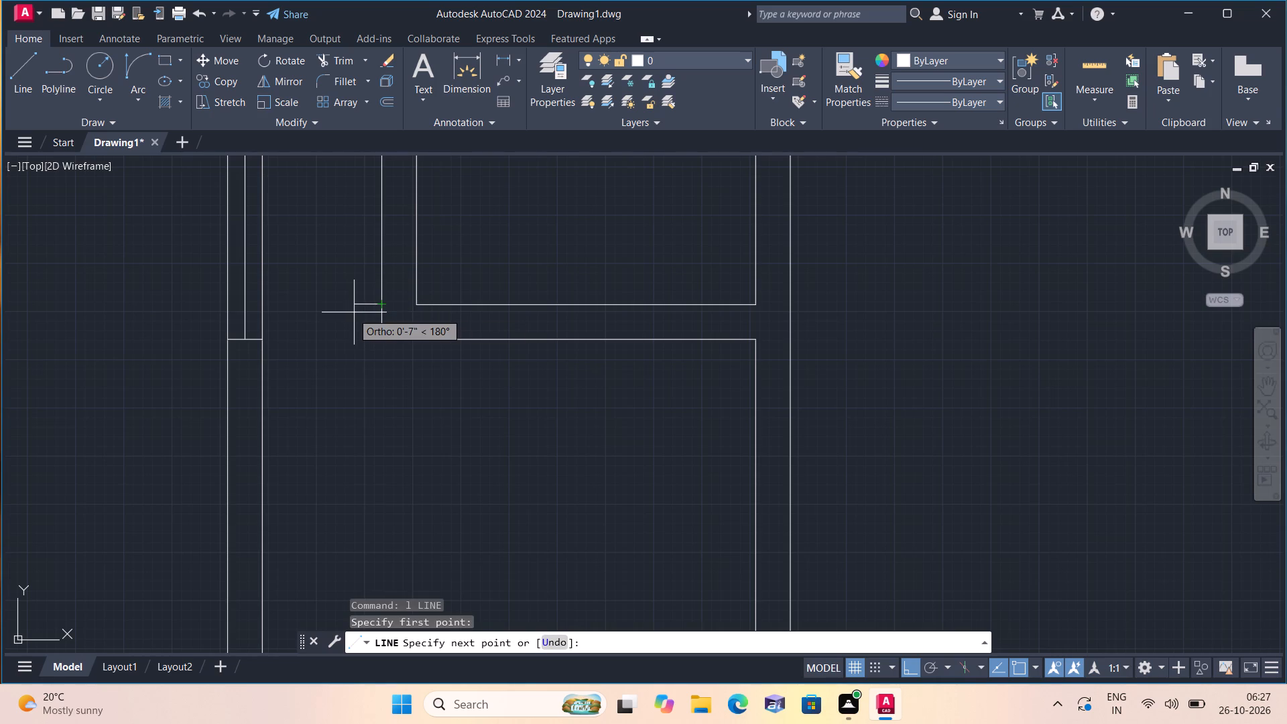
type("2\"")
key("space")
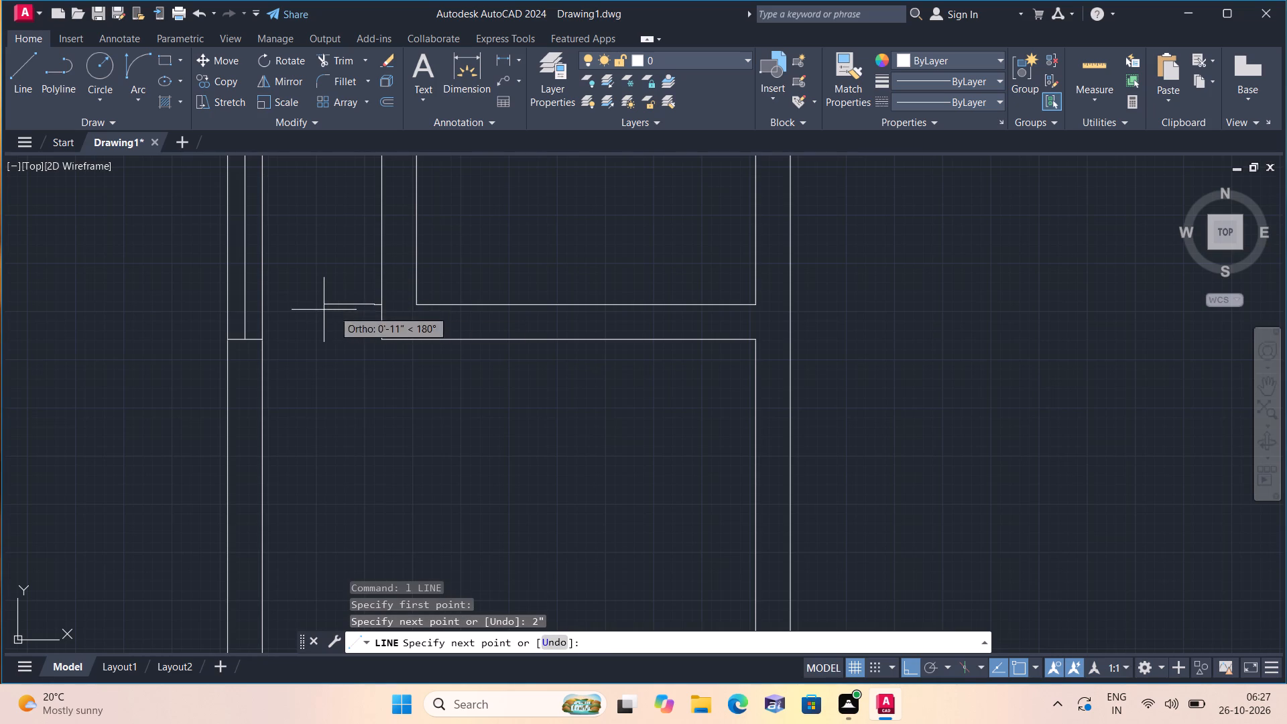
left_click(265, 309)
key("space")
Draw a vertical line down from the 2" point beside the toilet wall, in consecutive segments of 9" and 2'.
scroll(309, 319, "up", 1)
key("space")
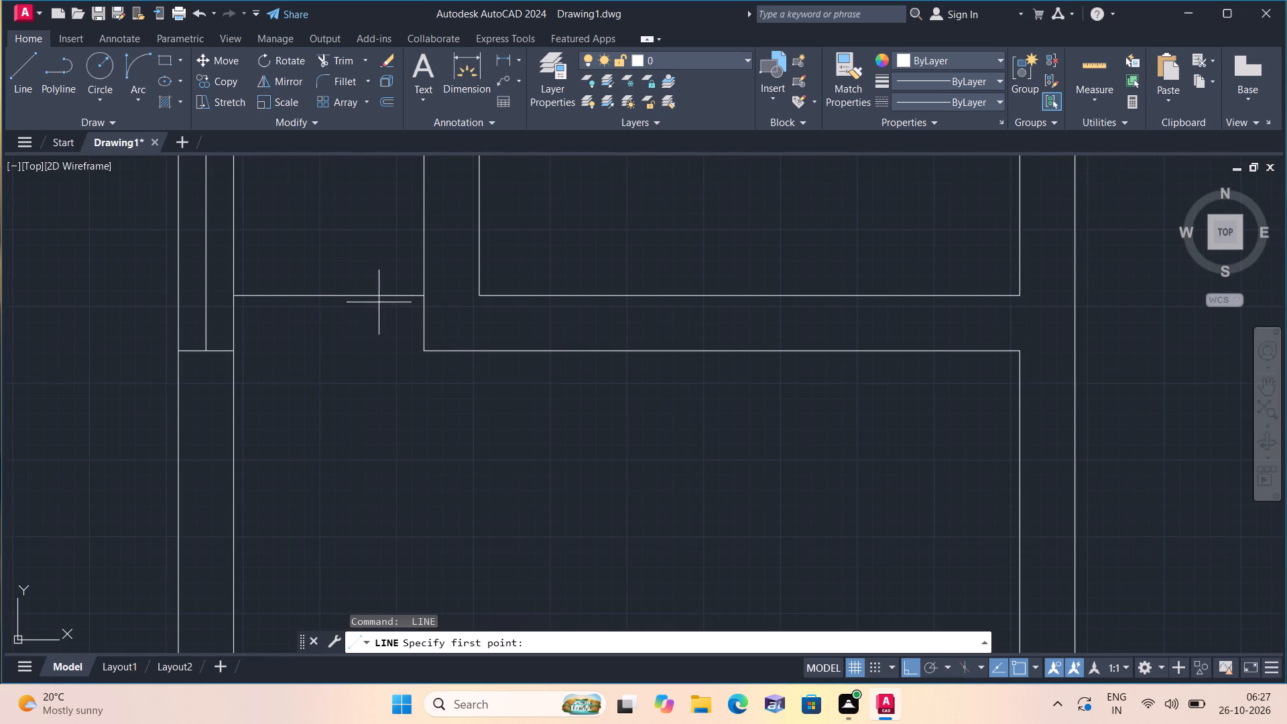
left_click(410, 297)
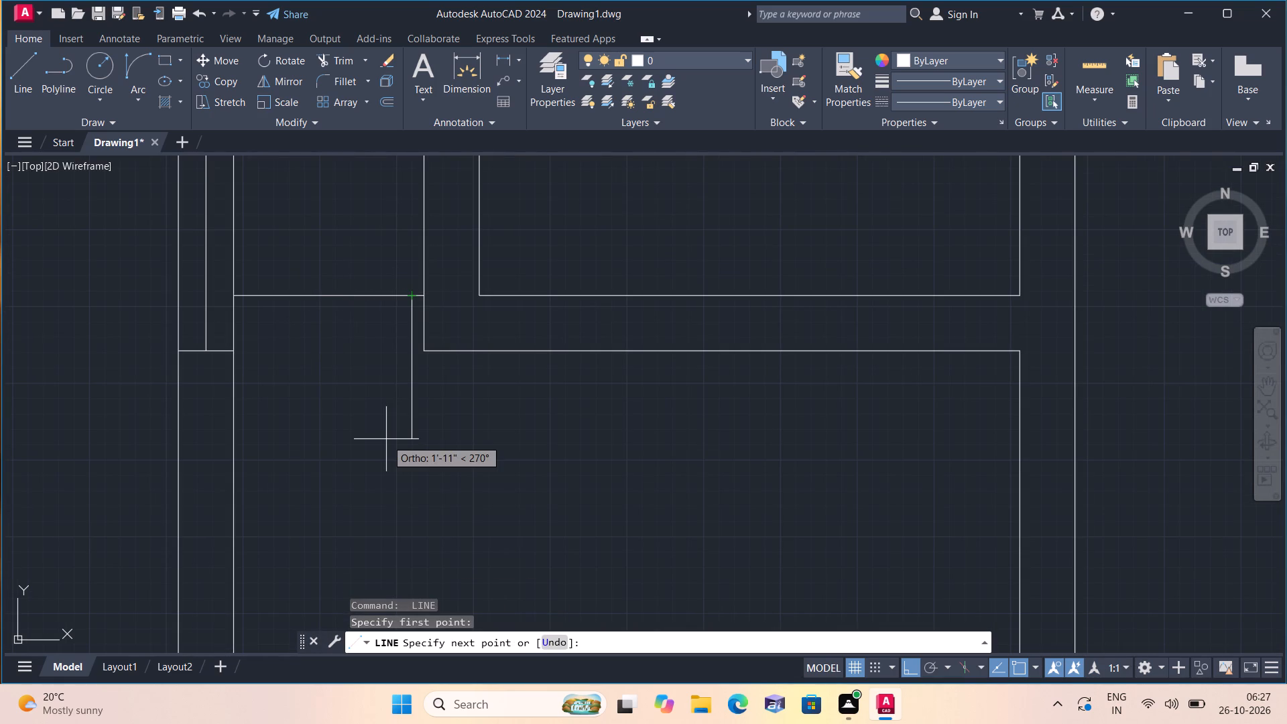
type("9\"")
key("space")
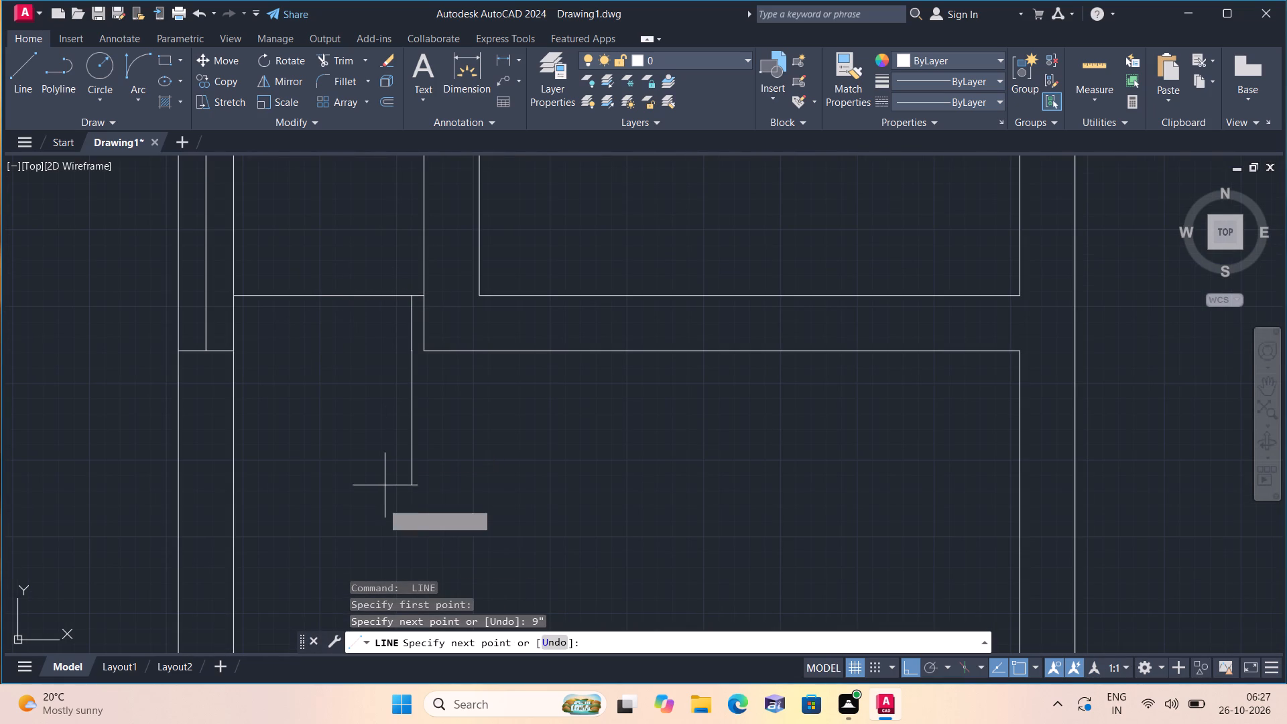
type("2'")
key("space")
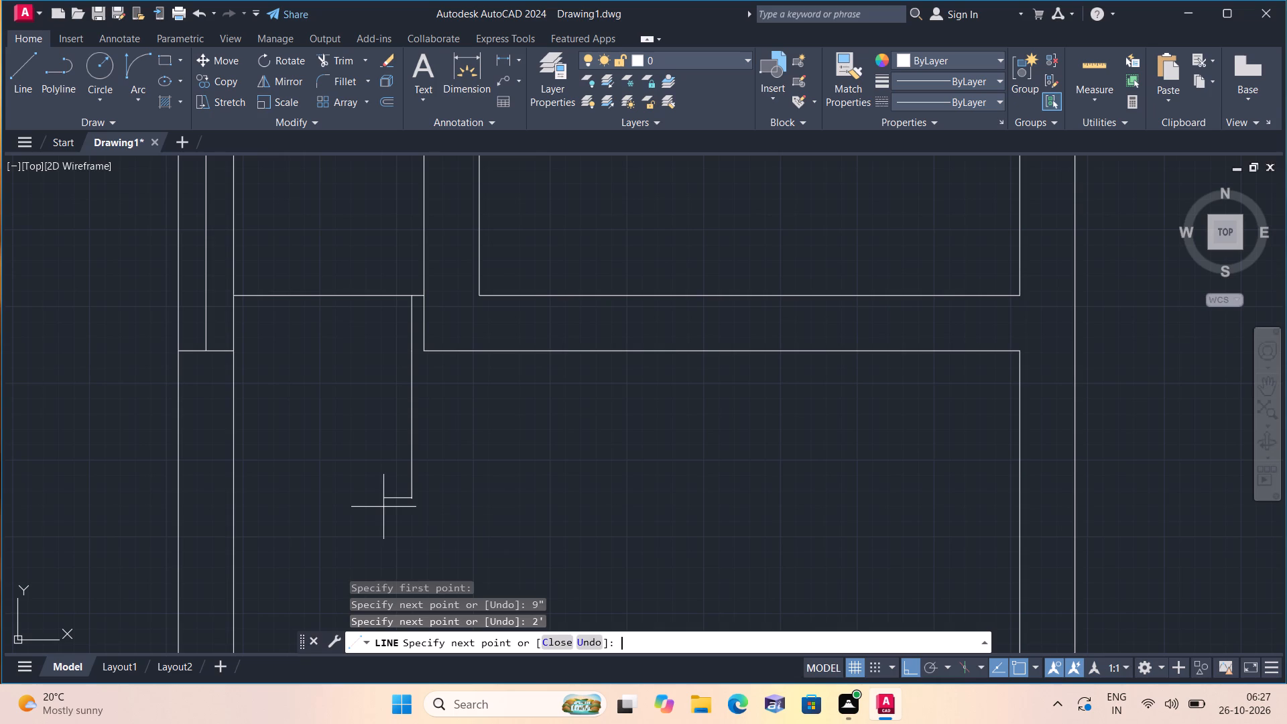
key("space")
Draw a 2" line from the passage's left wall along the cross line.
key("space")
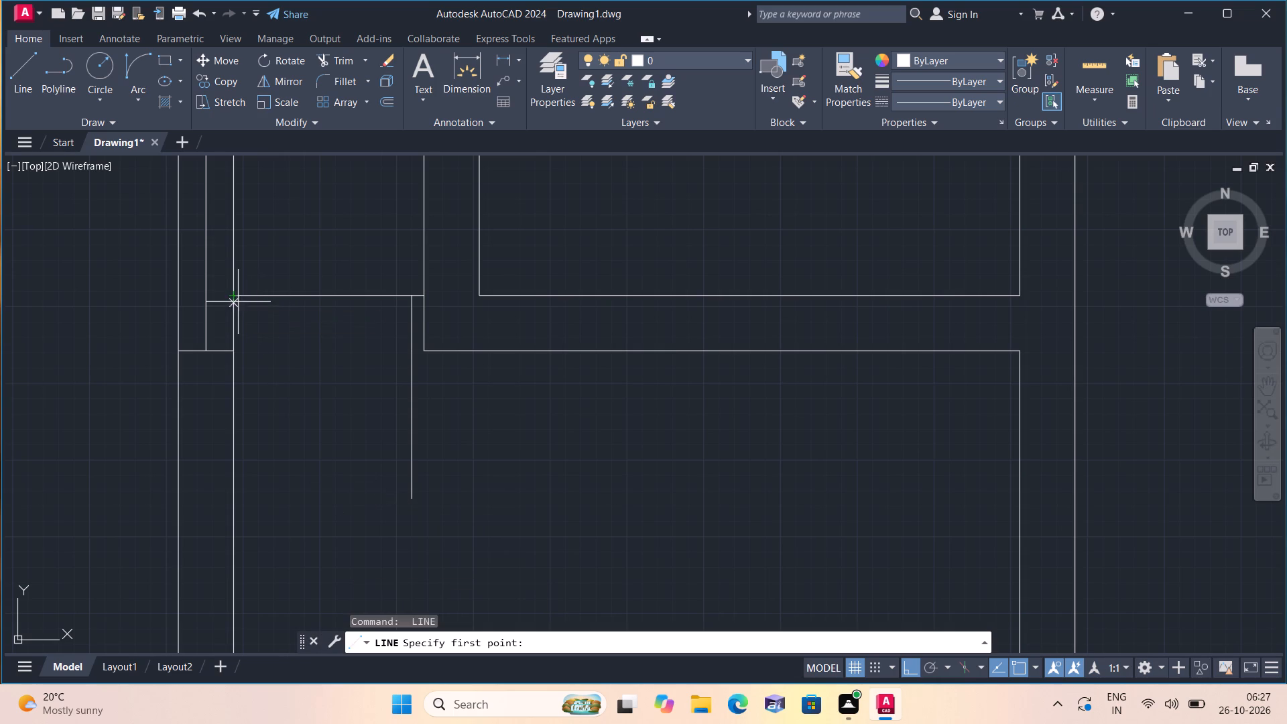
left_click(235, 296)
type("2\"")
key("space")
key("Escape")
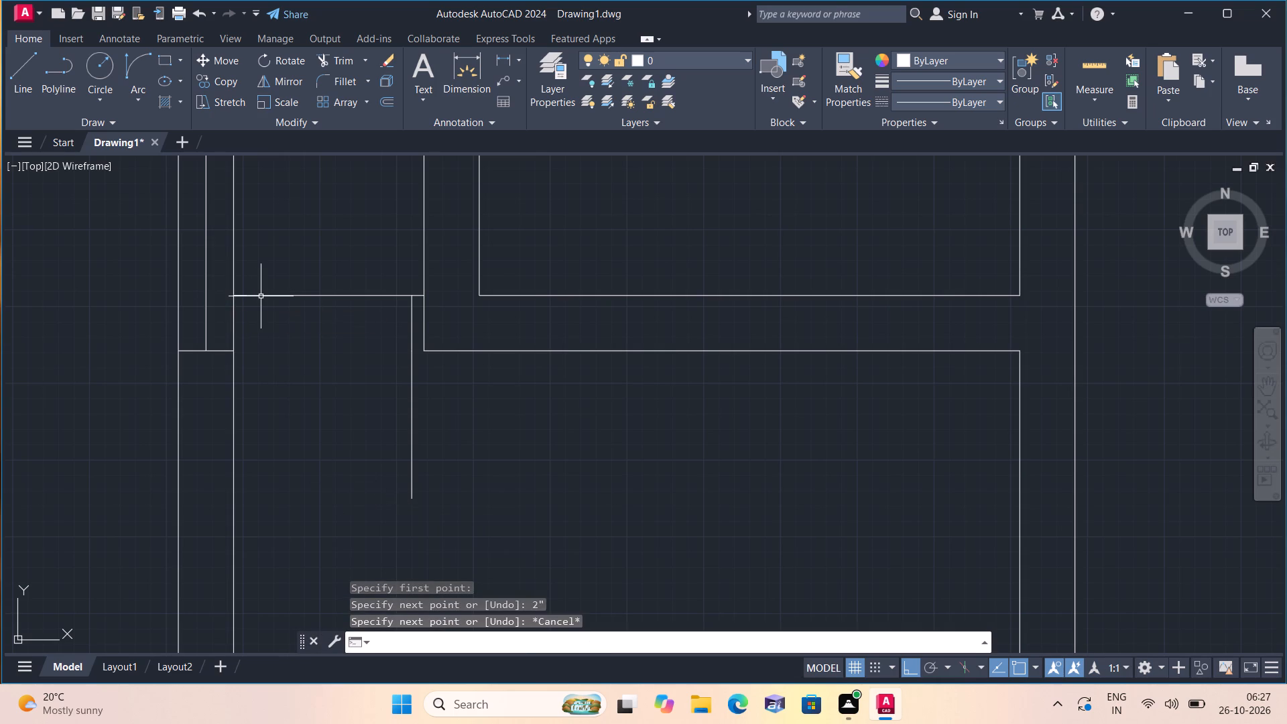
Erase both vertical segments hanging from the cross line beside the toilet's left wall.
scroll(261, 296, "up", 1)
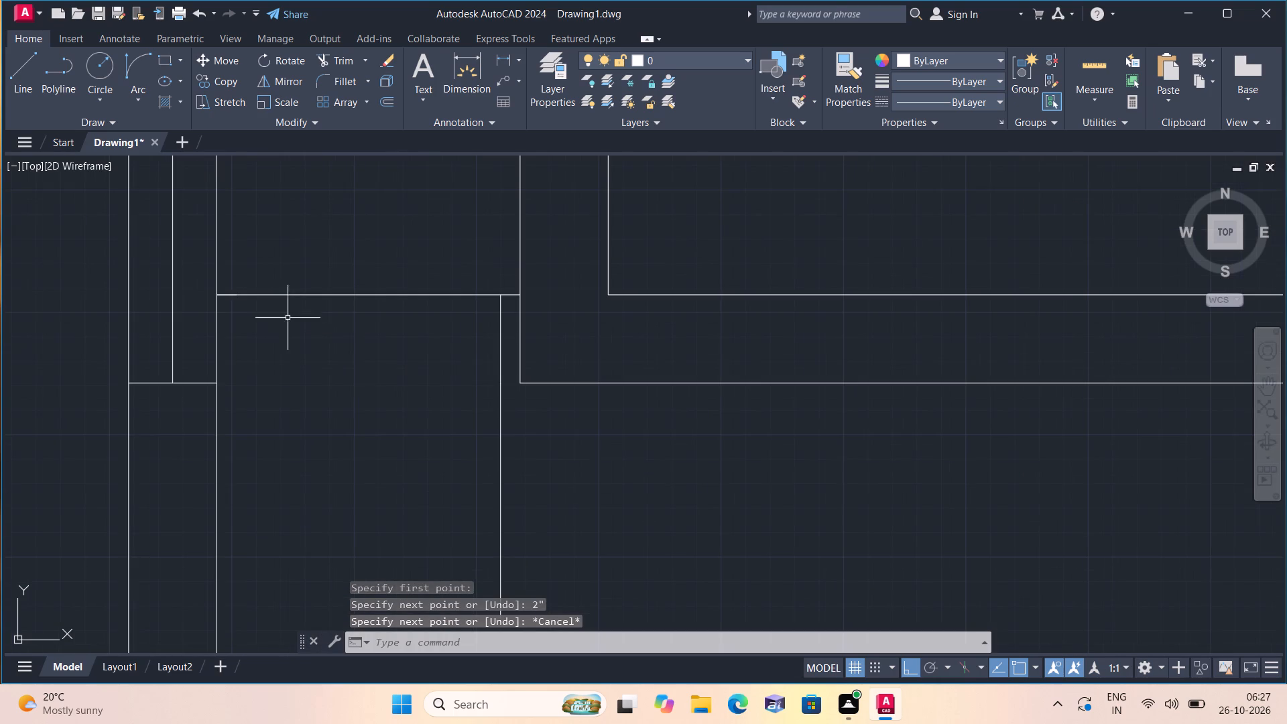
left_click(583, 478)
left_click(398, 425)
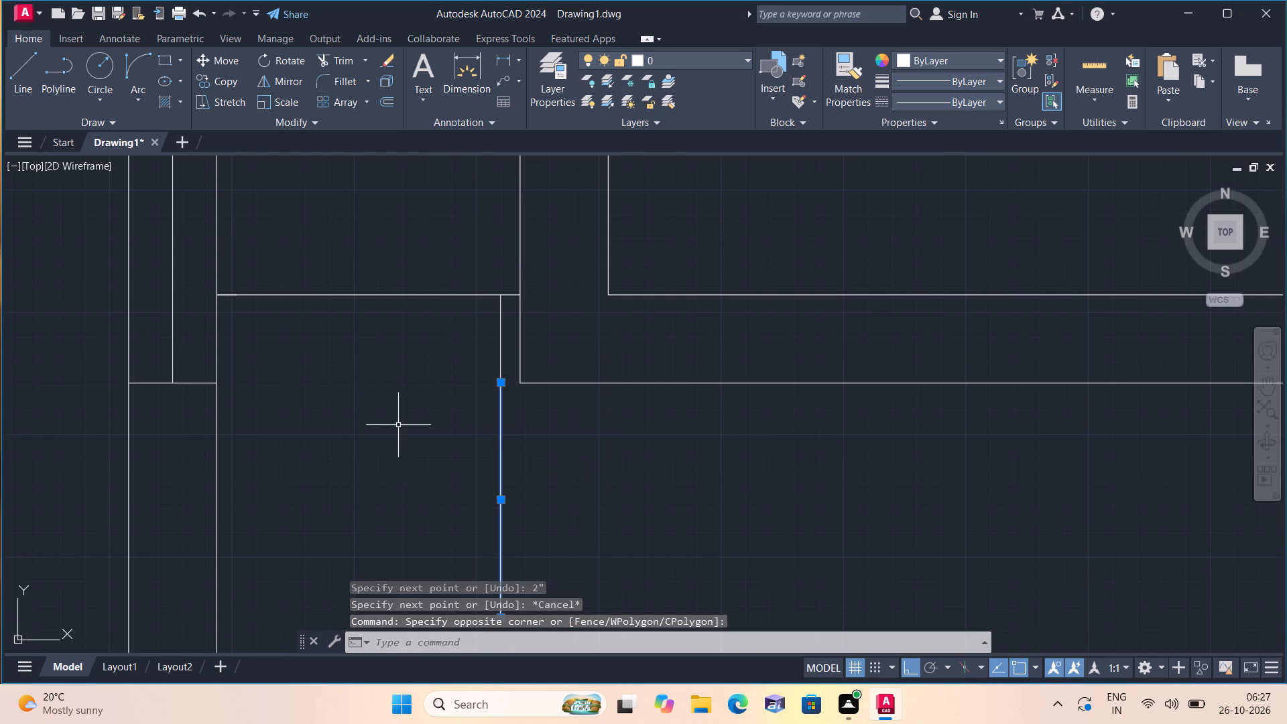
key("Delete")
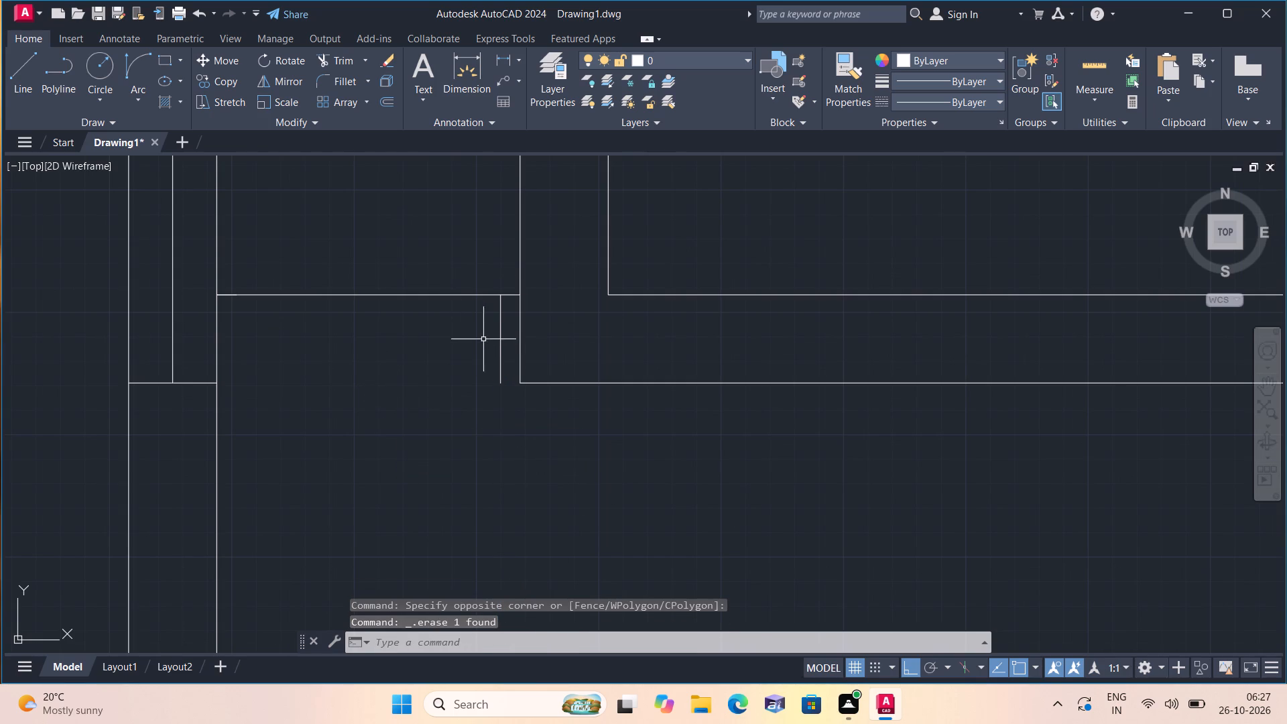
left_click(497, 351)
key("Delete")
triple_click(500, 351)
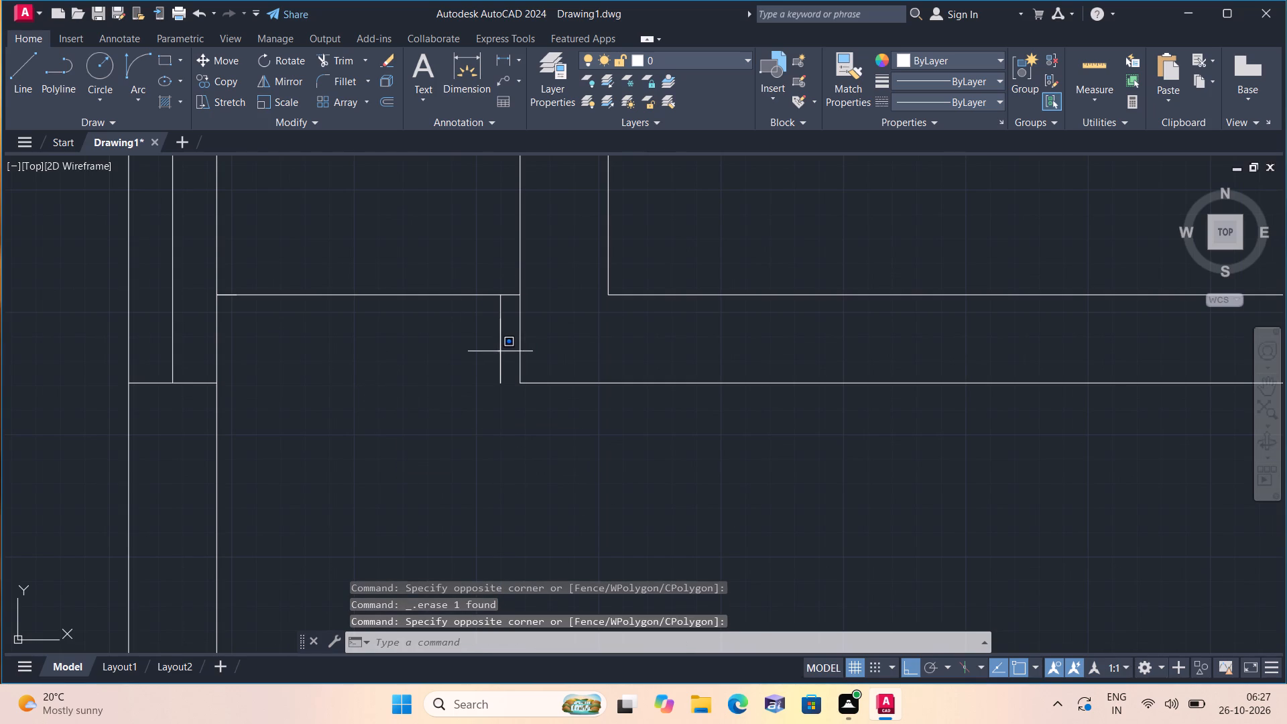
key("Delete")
Draw a 2'9" door leaf line straight down from the free end of the 2" line at the passage's left wall.
key("l")
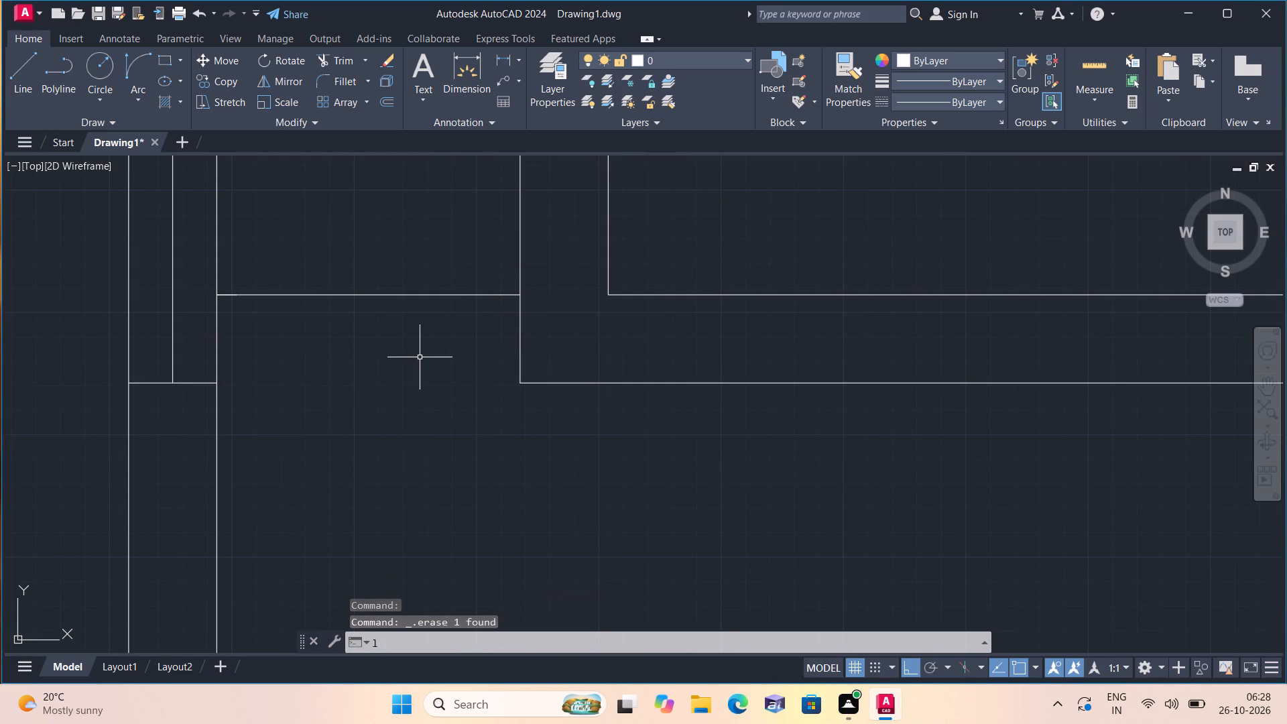
key("space")
left_click(236, 294)
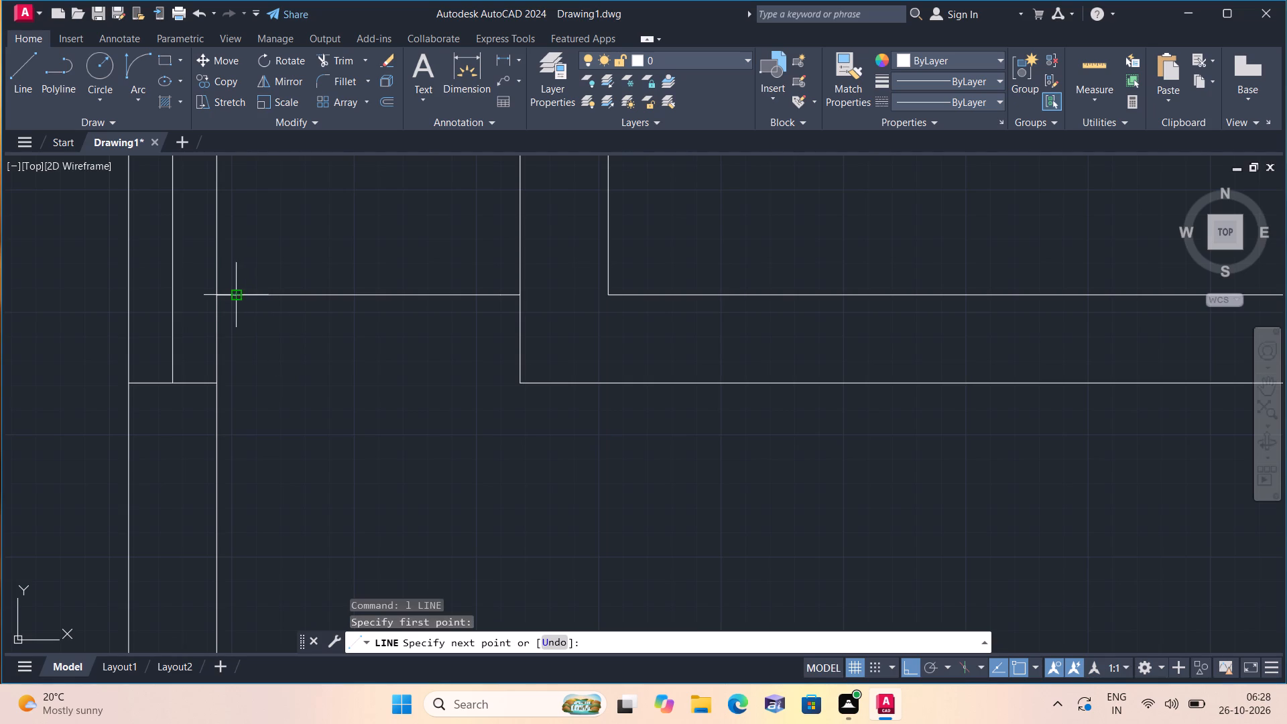
type("2\"'")
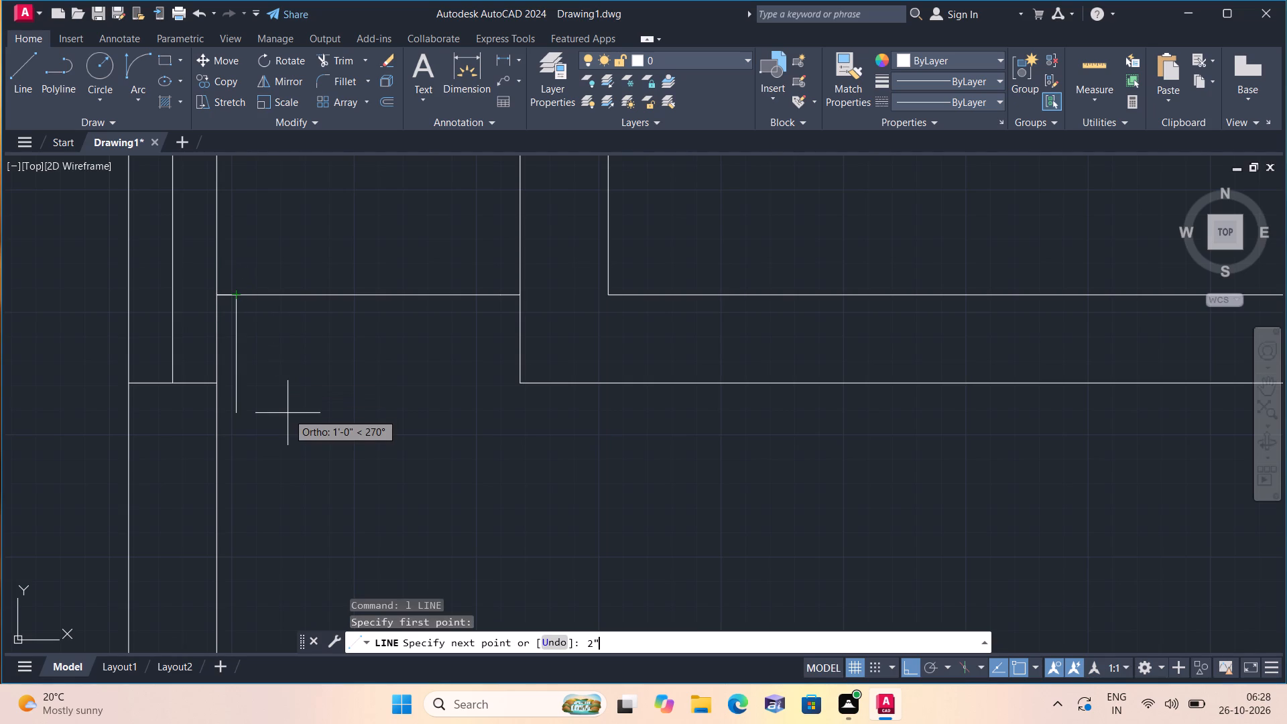
key("BackSpace")
key("BackSpace")
key("BackSpace")
type("2'9\"")
key("space")
key("Escape")
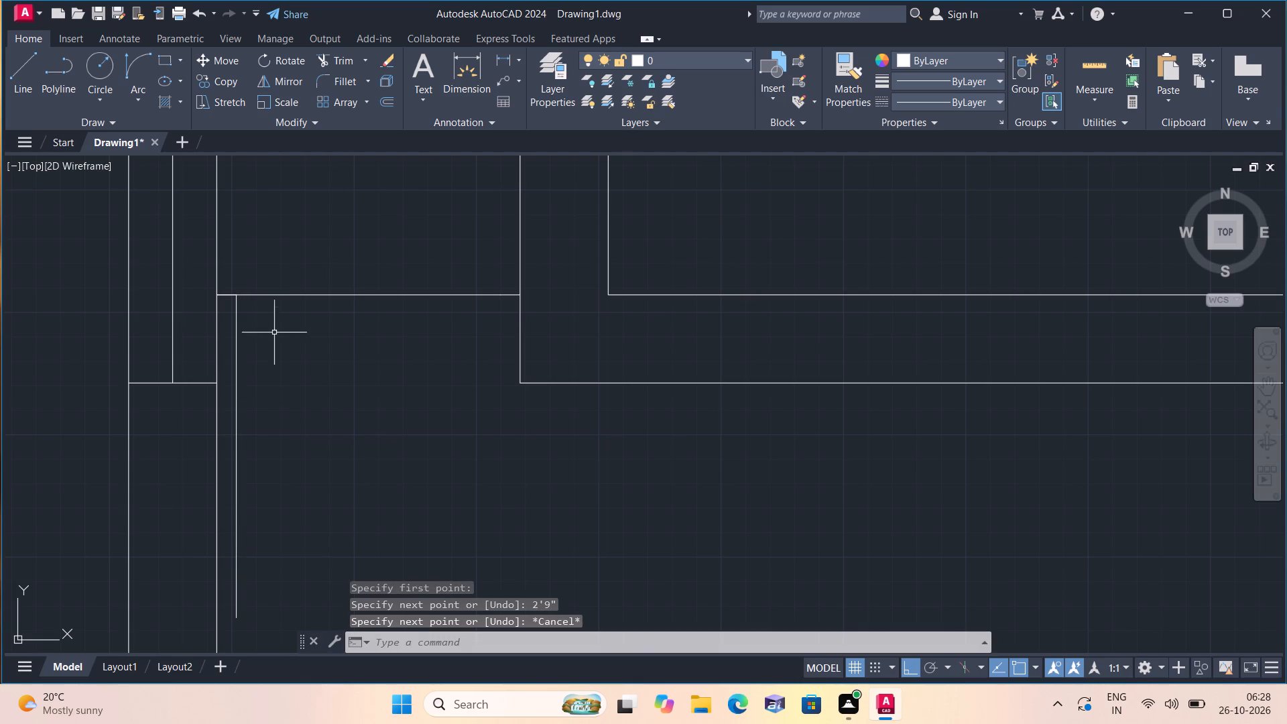
Trim the cross line over the passage between the two 2" door jamb stubs.
key("t")
type("rim")
key("space")
left_click_drag(306, 352, 312, 261)
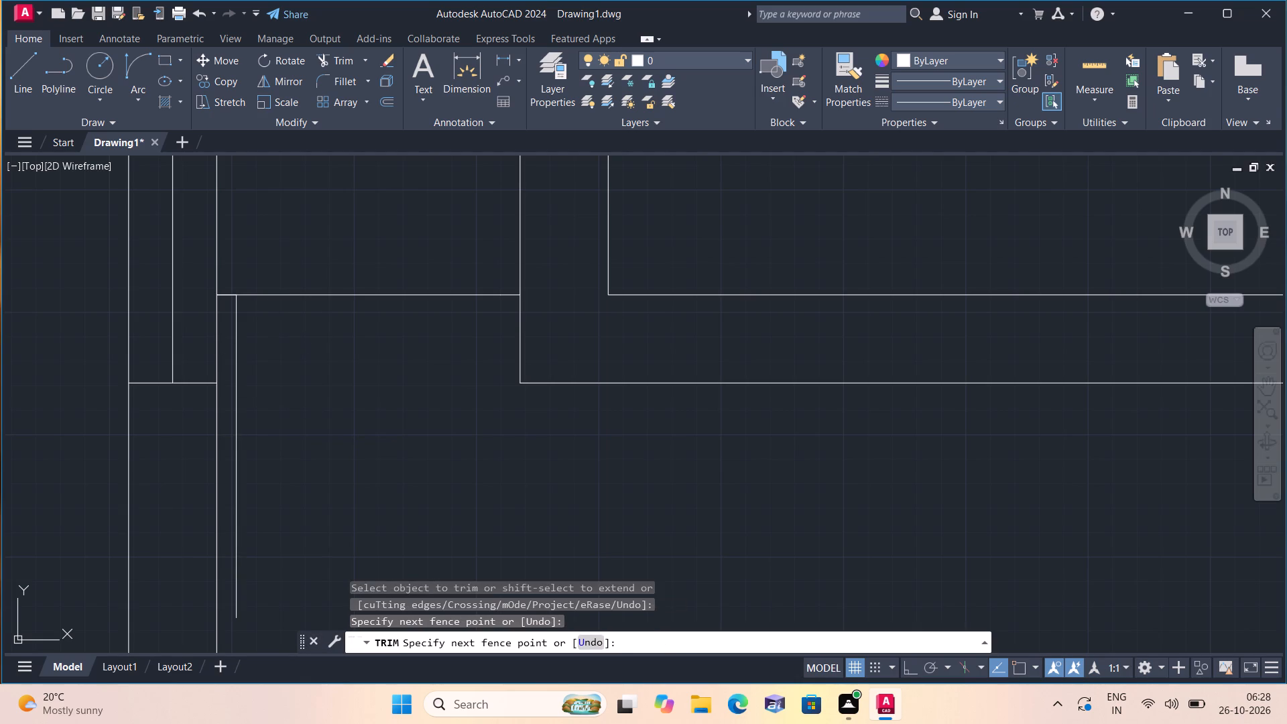
left_click_drag(312, 261, 316, 221)
scroll(256, 280, "up", 1)
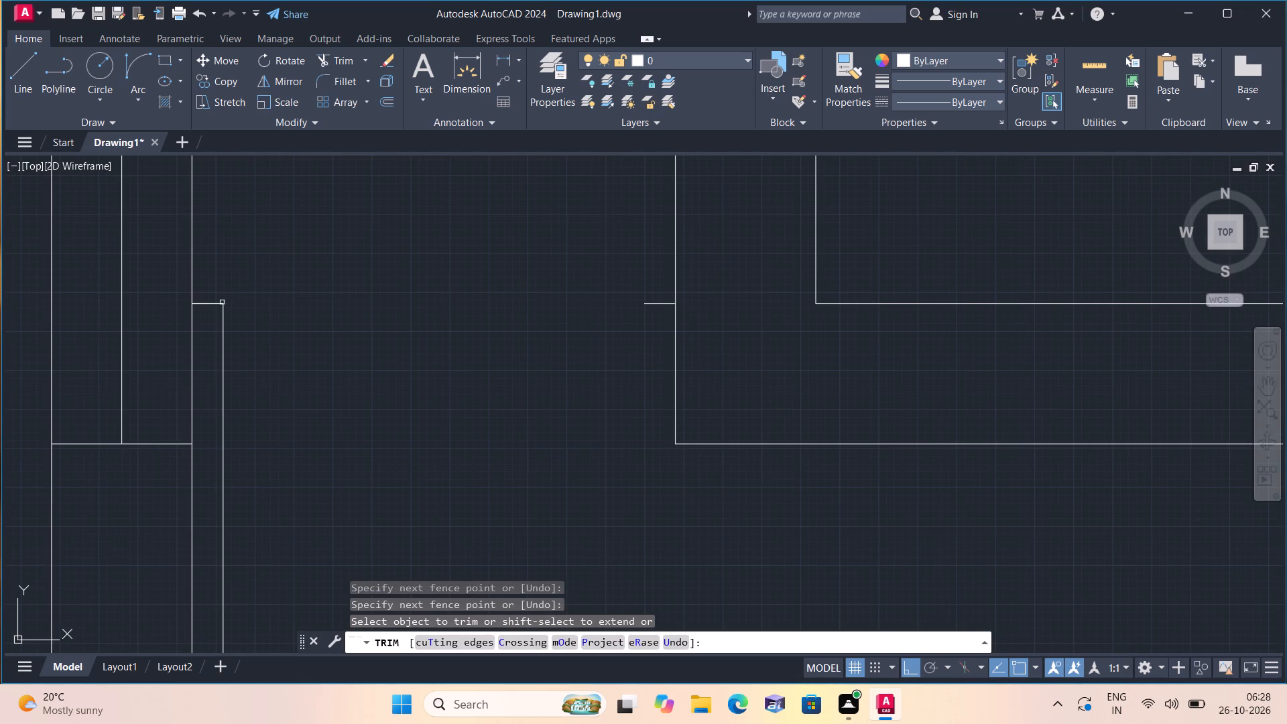
left_click(214, 305)
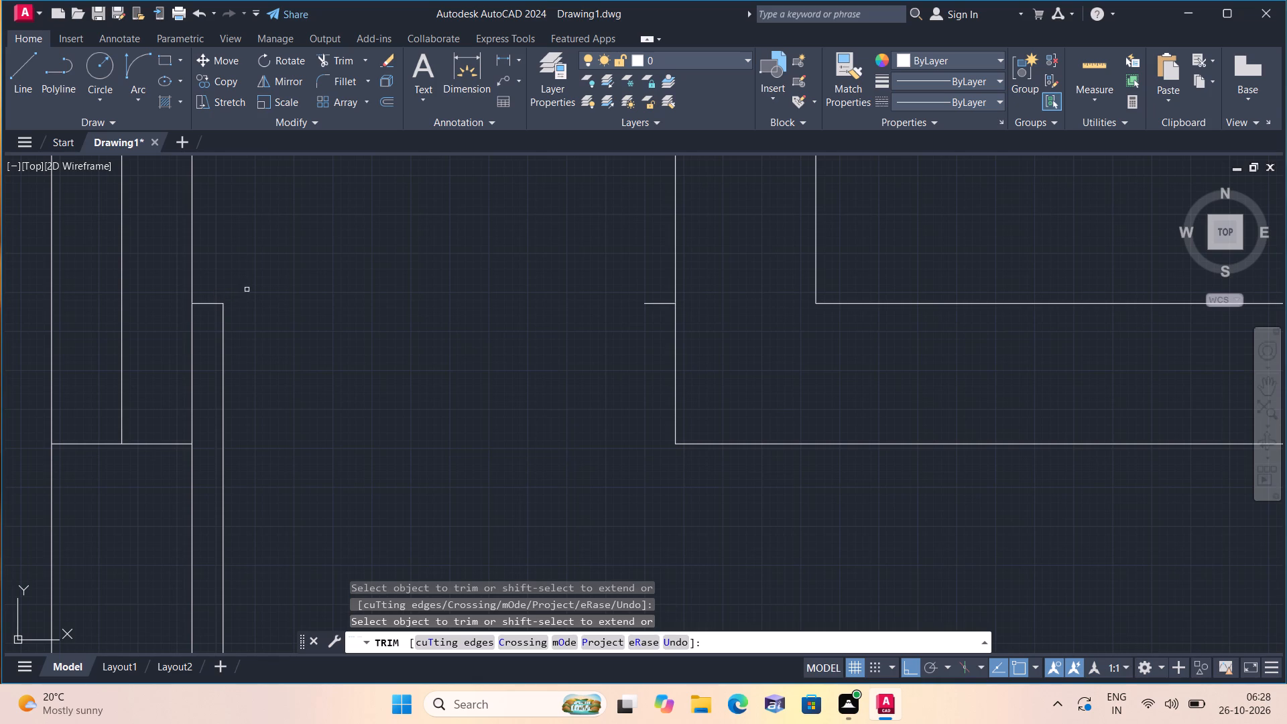
key("space")
Draw the door swing with a Start, End, Direction arc from the leaf's lower end to the midpoint of the stub at the toilet wall.
scroll(282, 299, "down", 2)
left_click(141, 105)
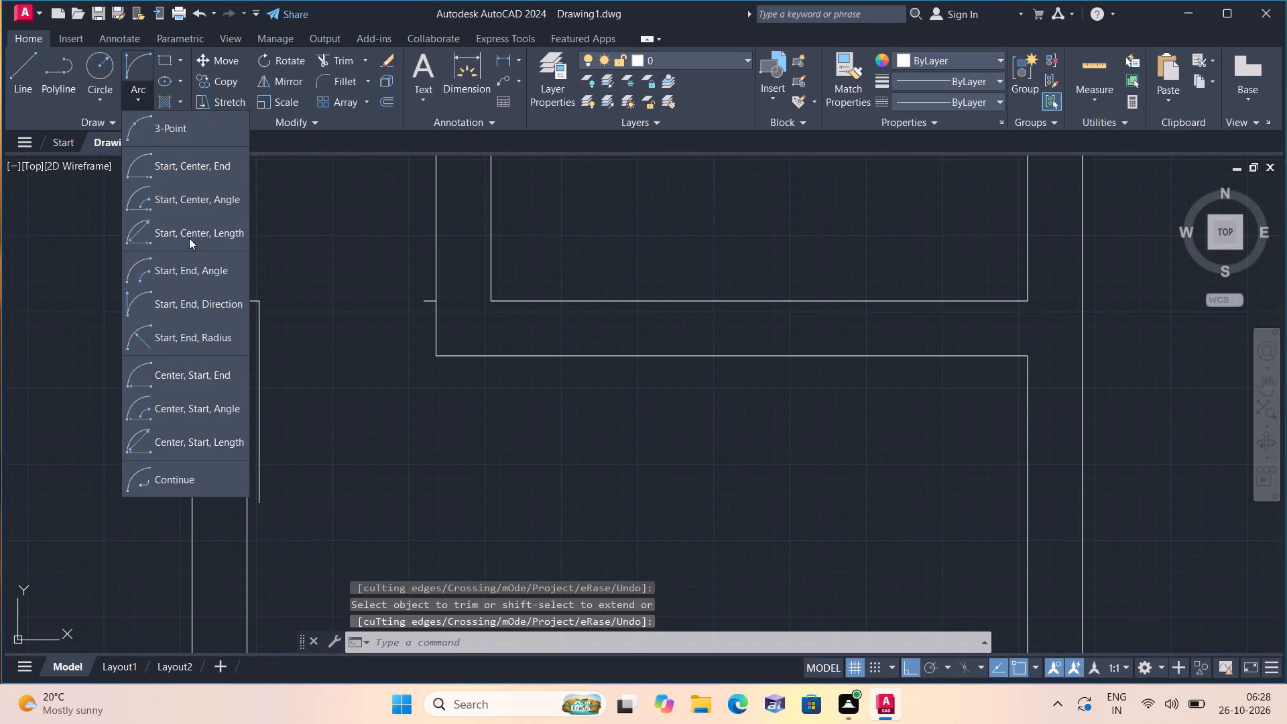
left_click(201, 308)
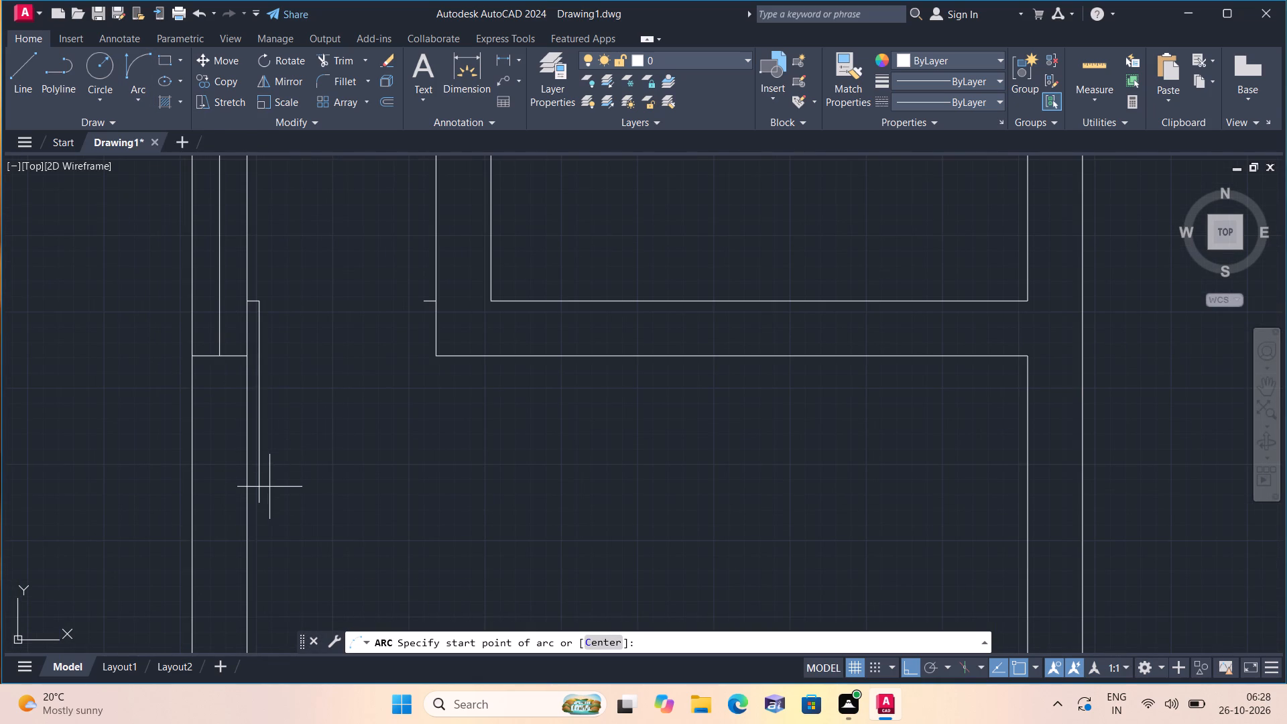
left_click(261, 500)
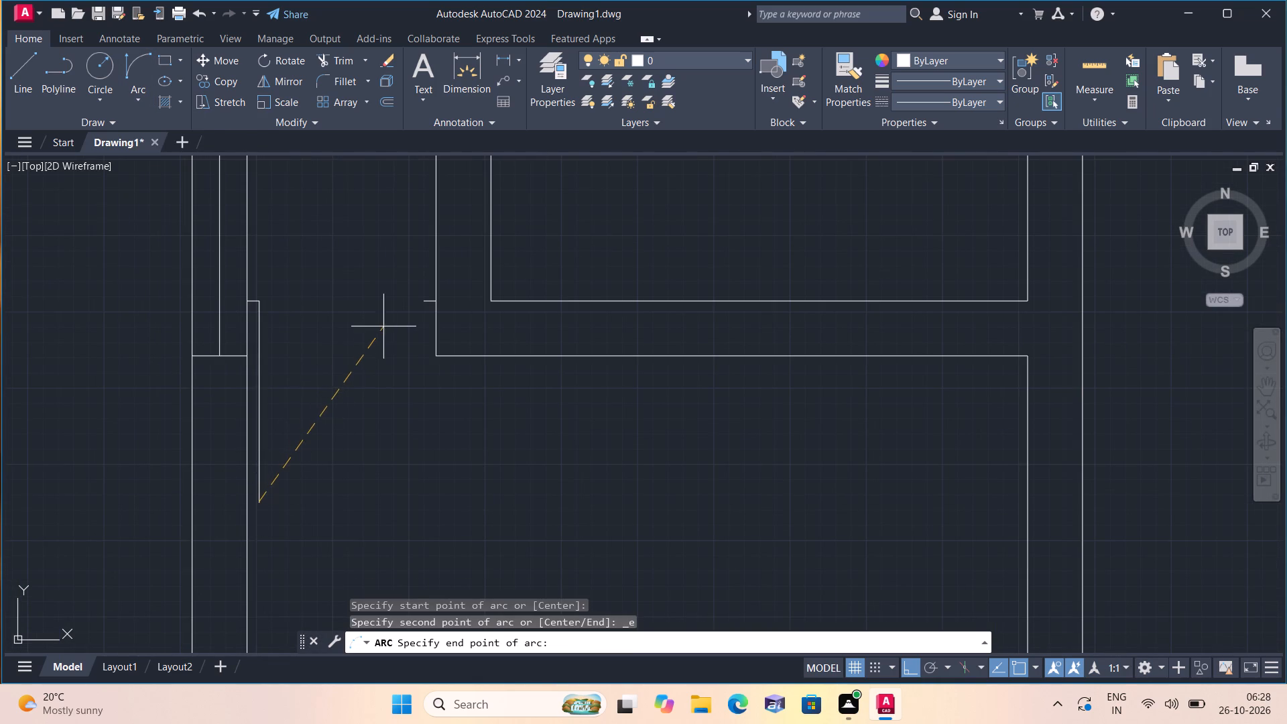
left_click(428, 302)
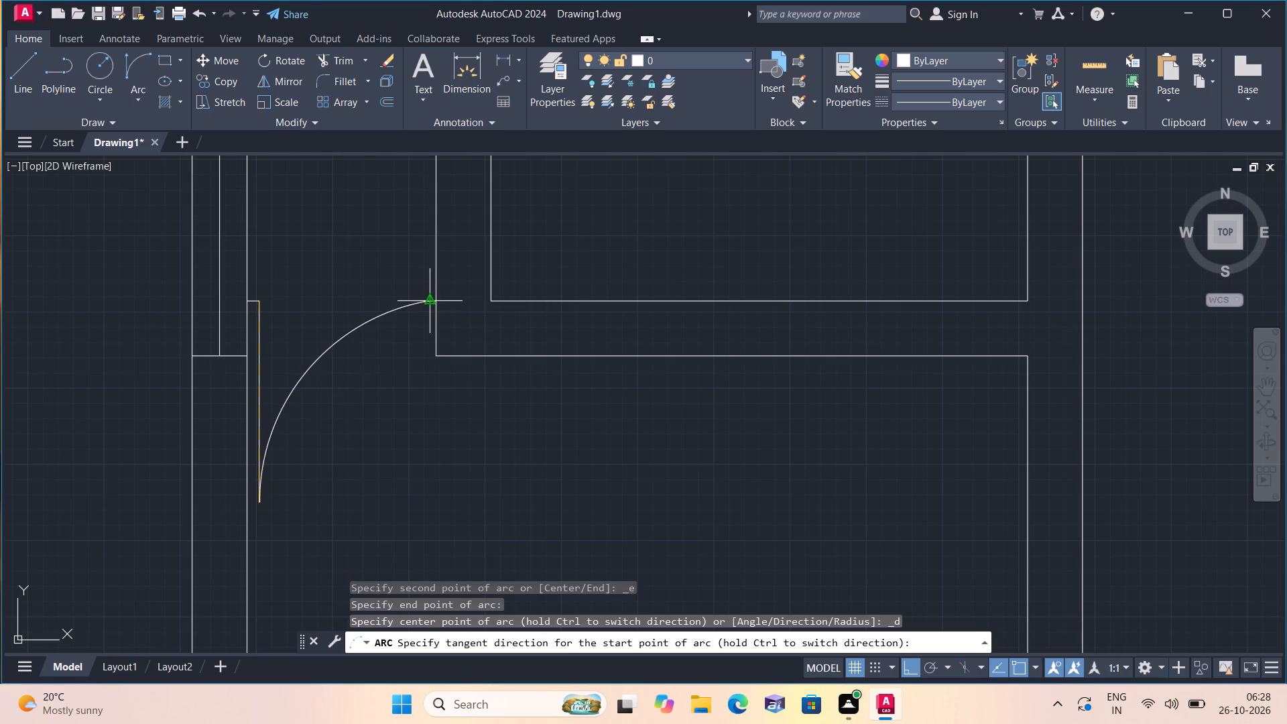
left_click(460, 420)
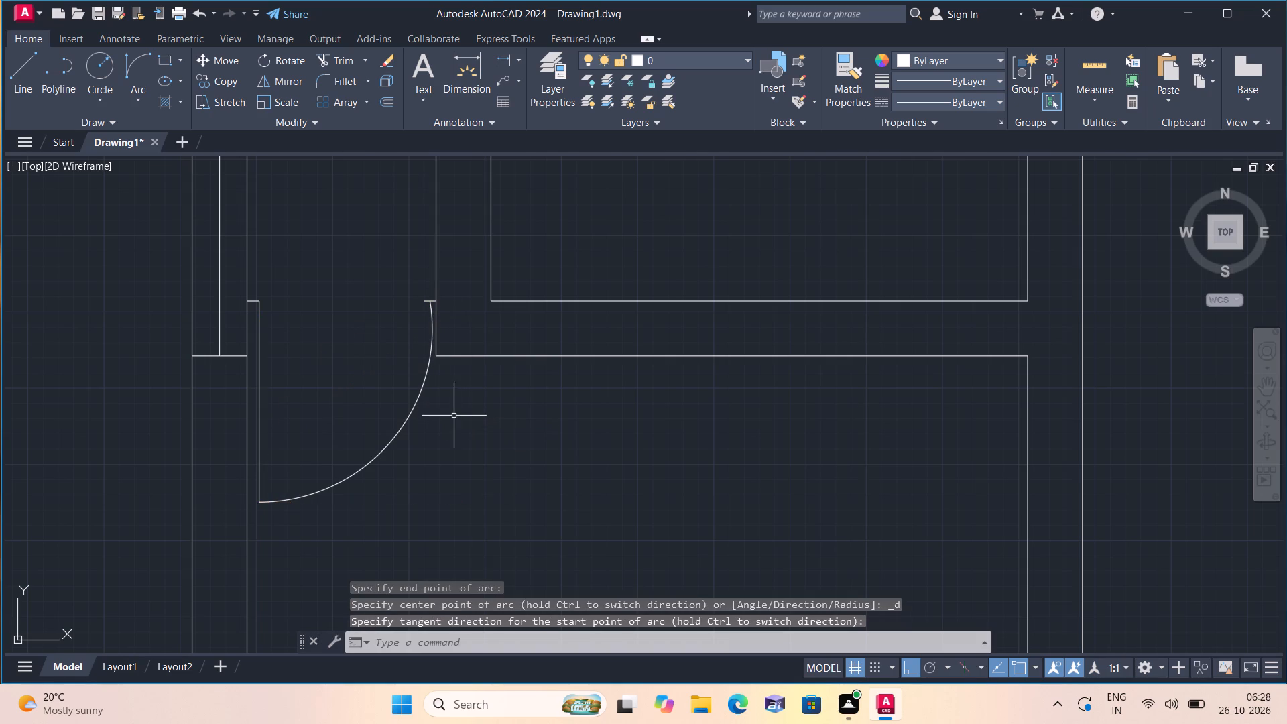
Draw connected lines from the upper corner of the passage's left wall: 3' left, down level with the short wall line, and back to the wall.
scroll(425, 408, "down", 3)
scroll(497, 308, "up", 1)
middle_click_drag(497, 308, 497, 309)
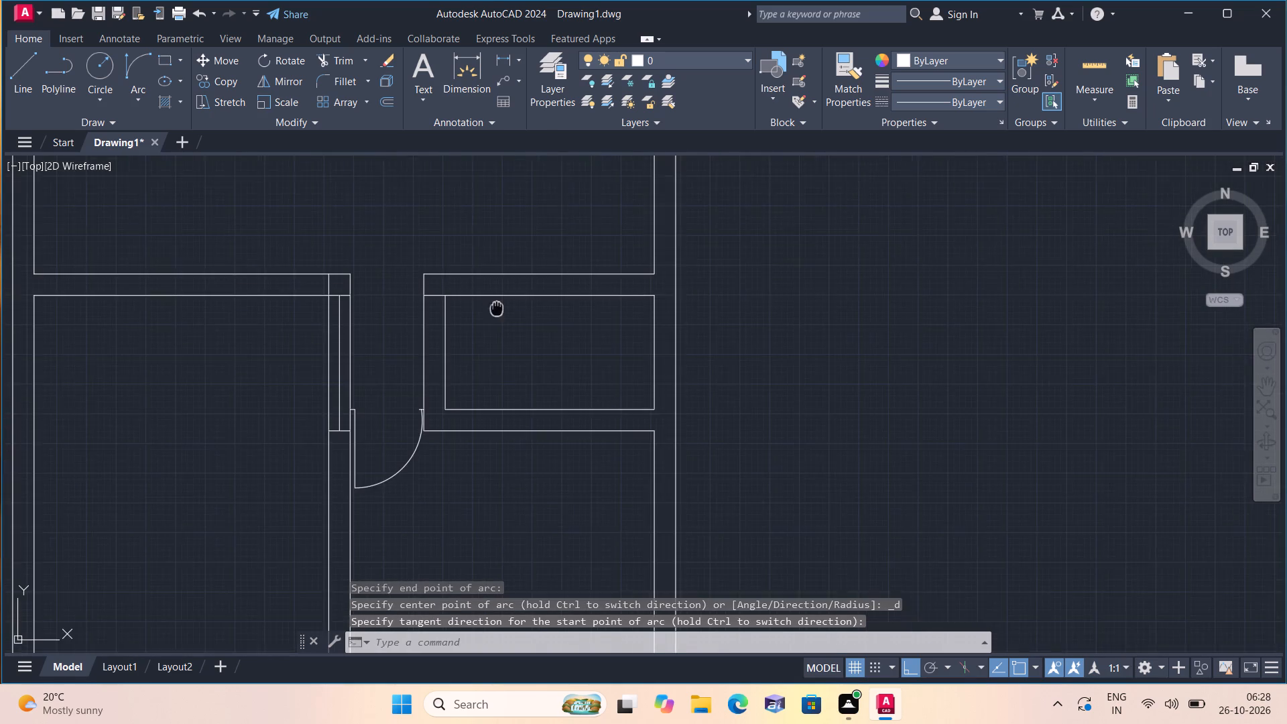
middle_click_drag(497, 309, 517, 367)
scroll(517, 367, "down", 1)
key("l")
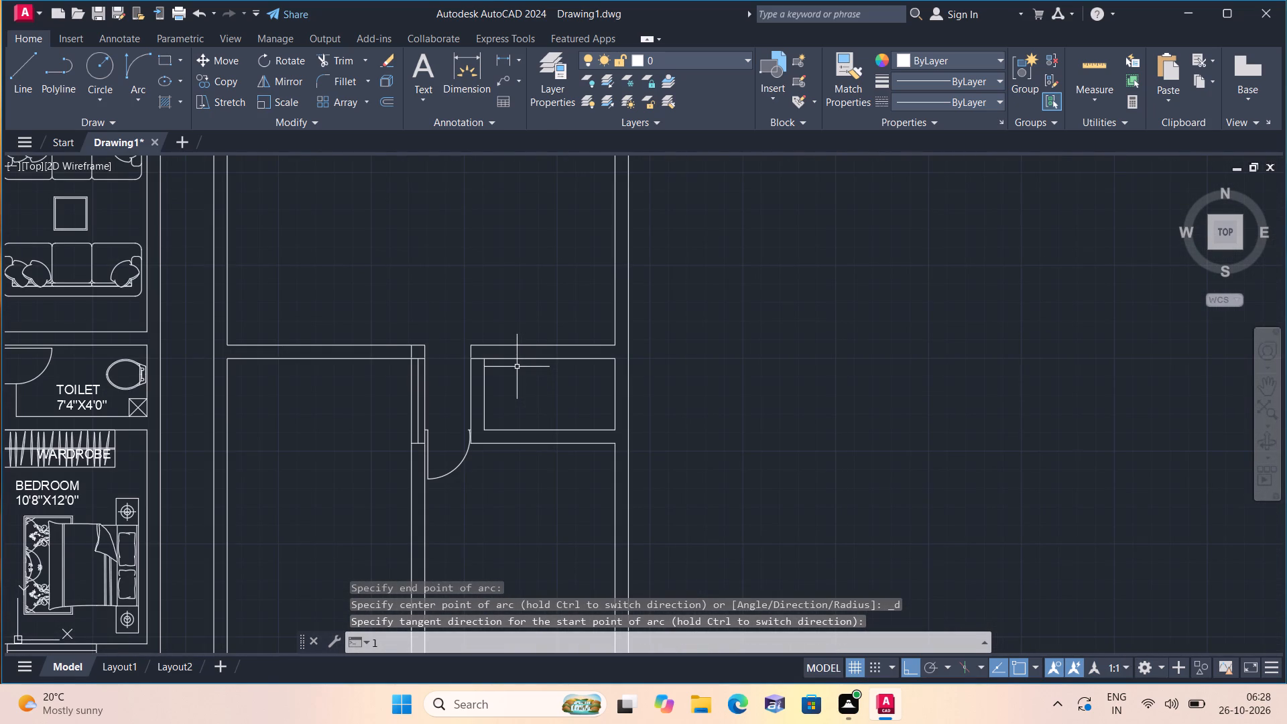
key("space")
scroll(425, 352, "up", 2)
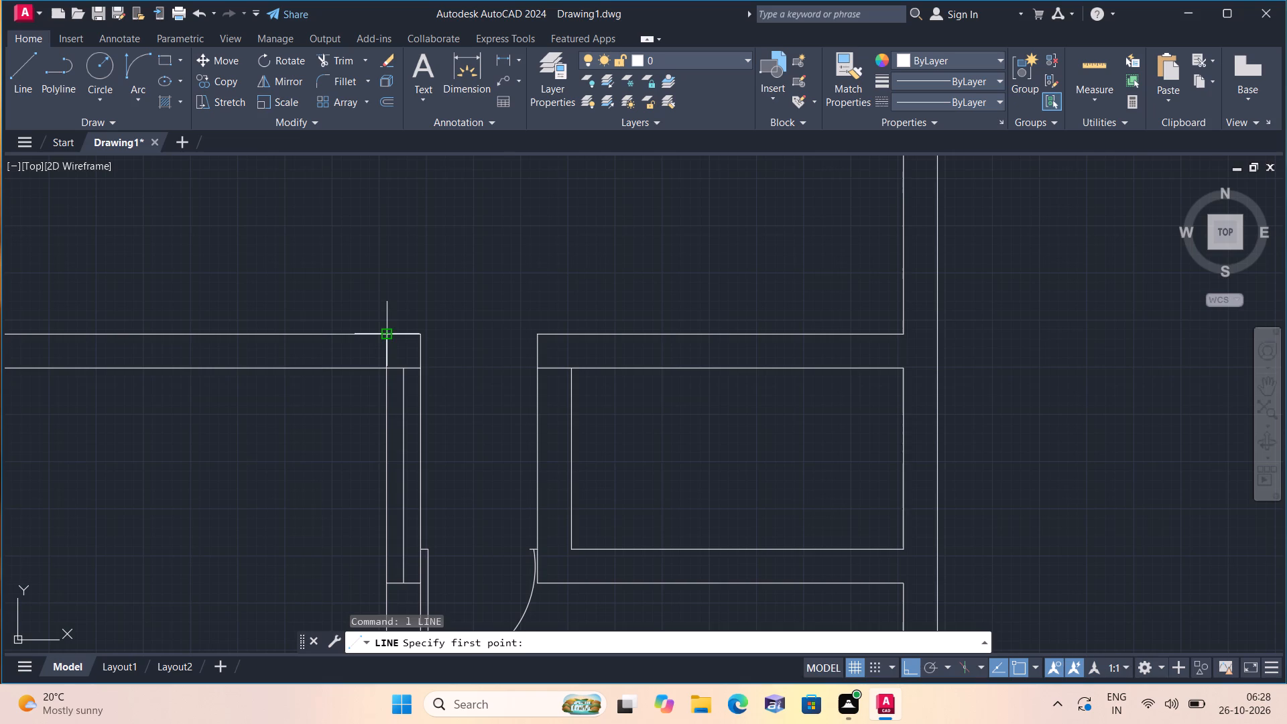
left_click(382, 333)
type("3'")
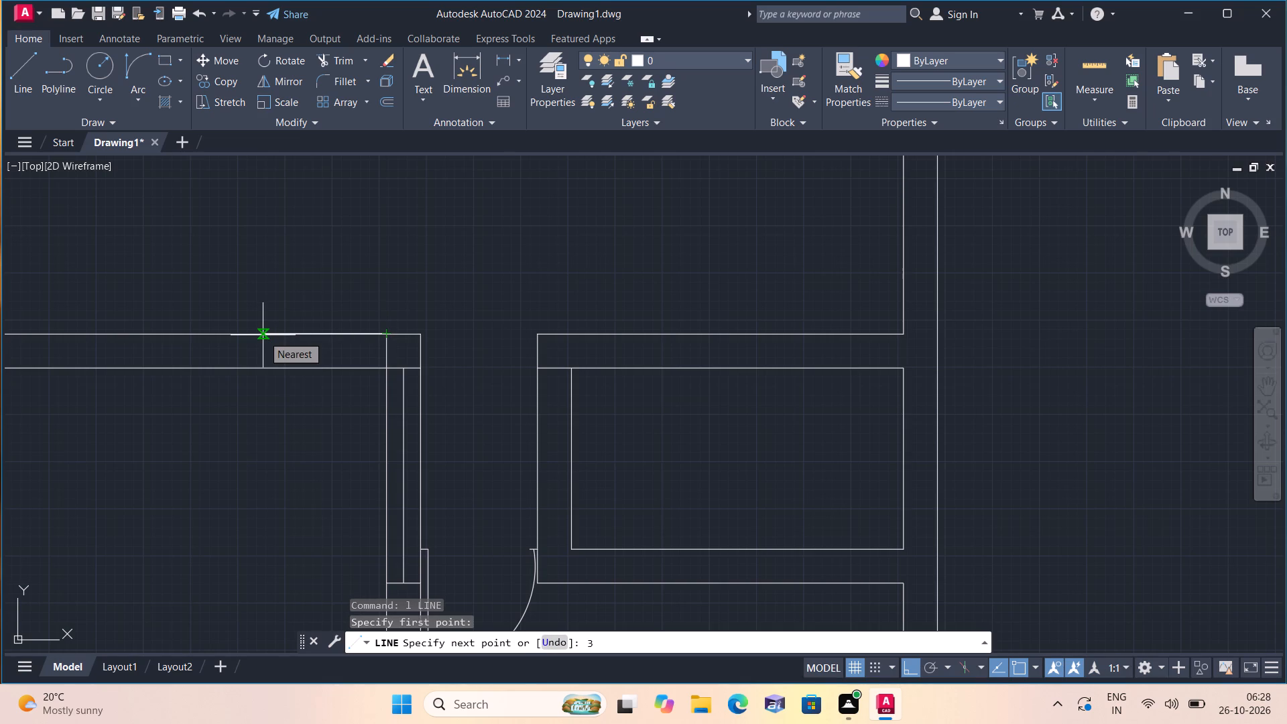
key("space")
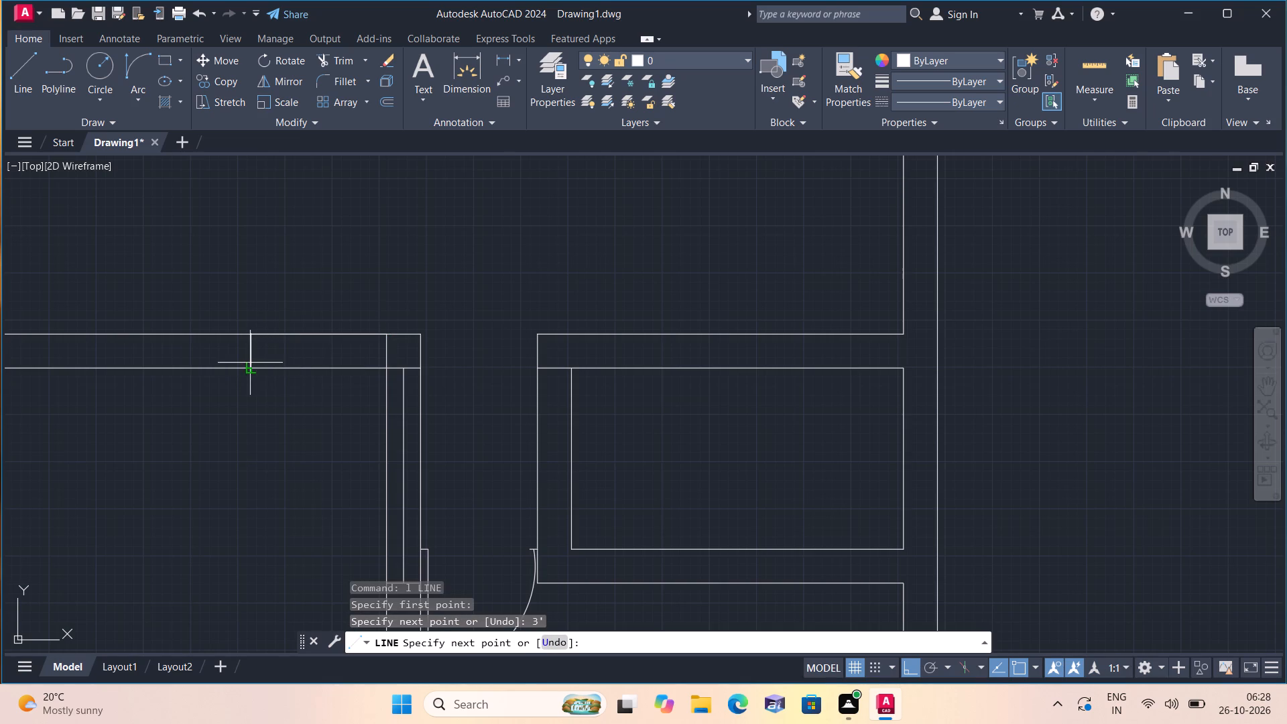
left_click(250, 363)
middle_click_drag(261, 408, 267, 294)
scroll(257, 400, "down", 1)
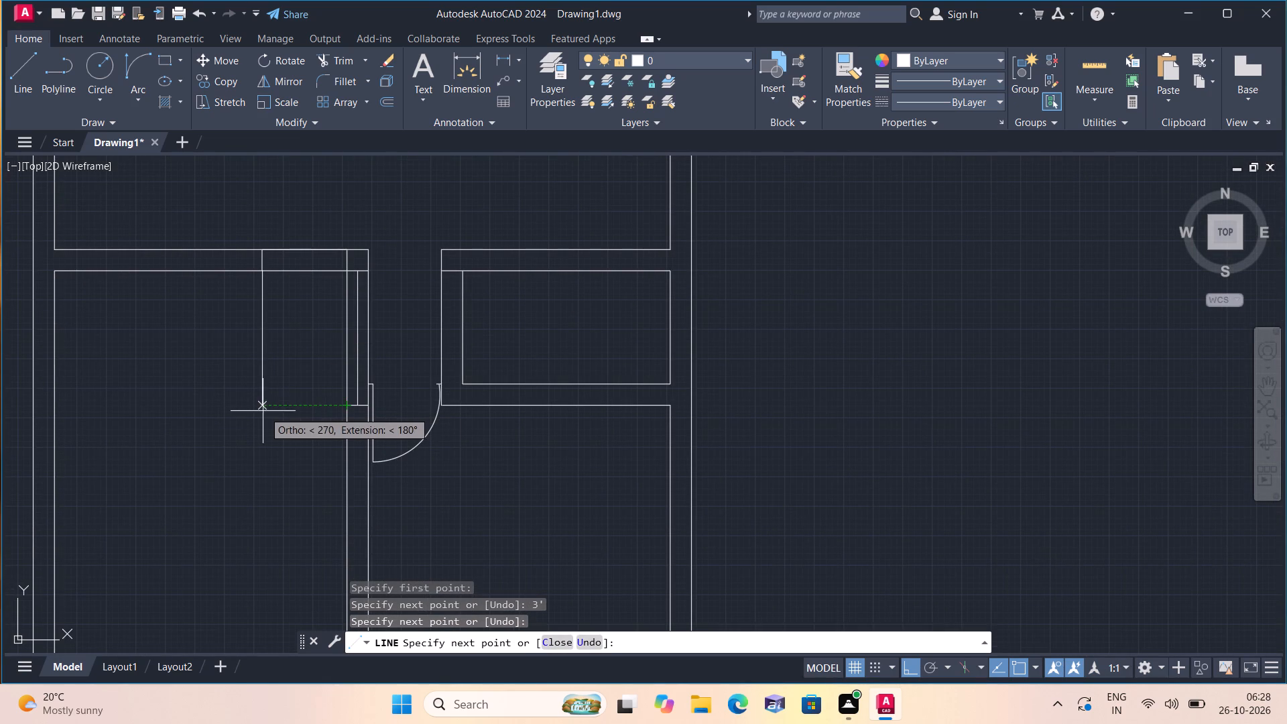
left_click(262, 408)
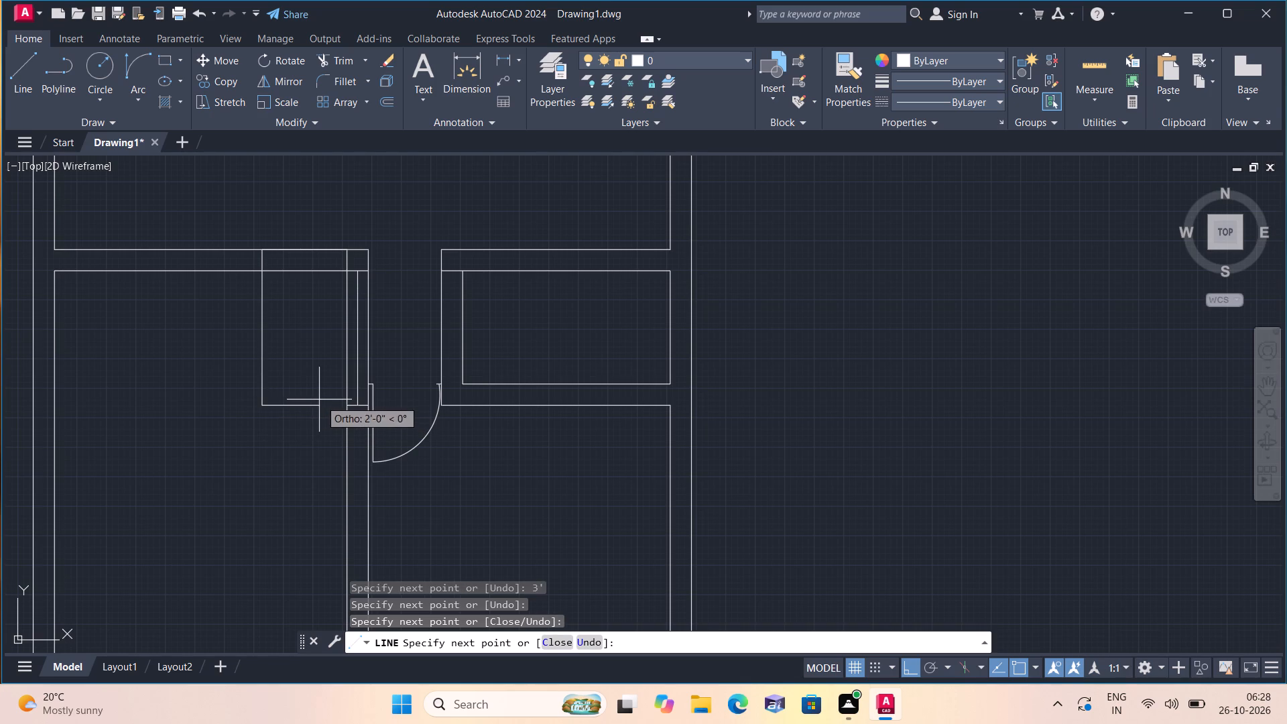
left_click(350, 404)
key("space")
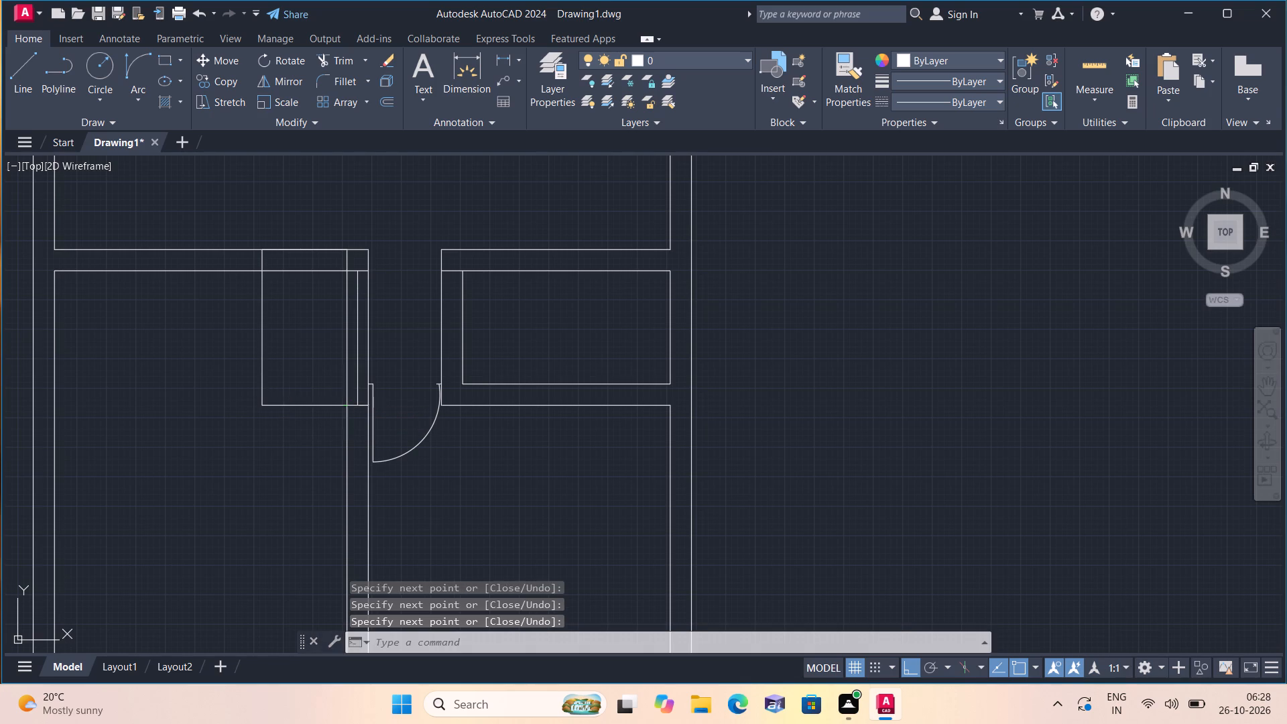
Trim both cross-wall lines inside the 3' space left of the passage's left wall.
type("tr")
key("i")
key("m")
key("space")
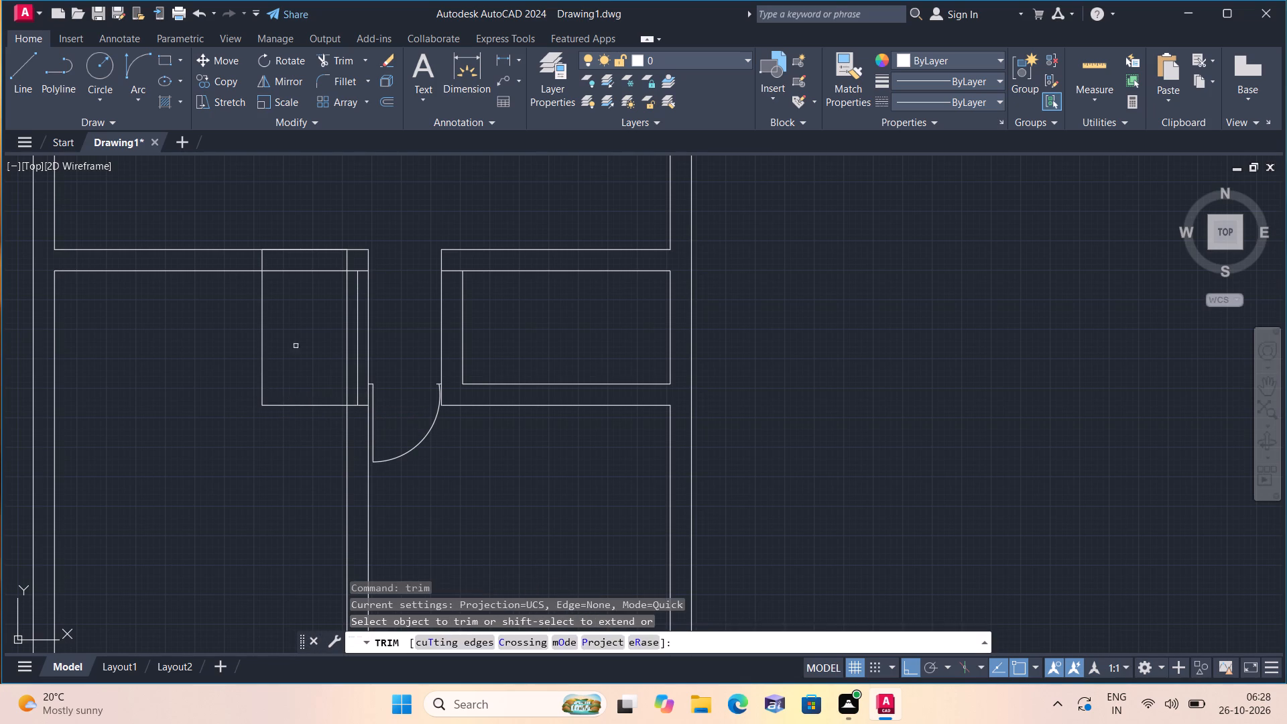
left_click_drag(296, 316, 323, 208)
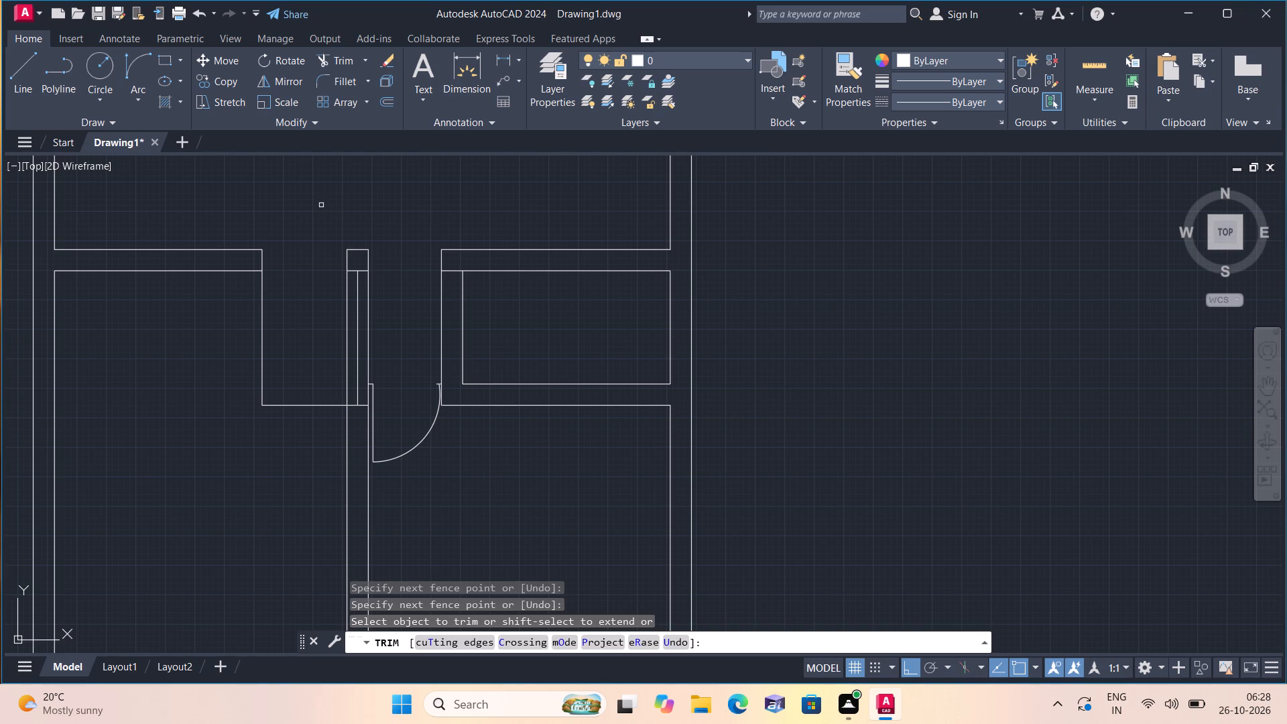
scroll(321, 205, "down", 1)
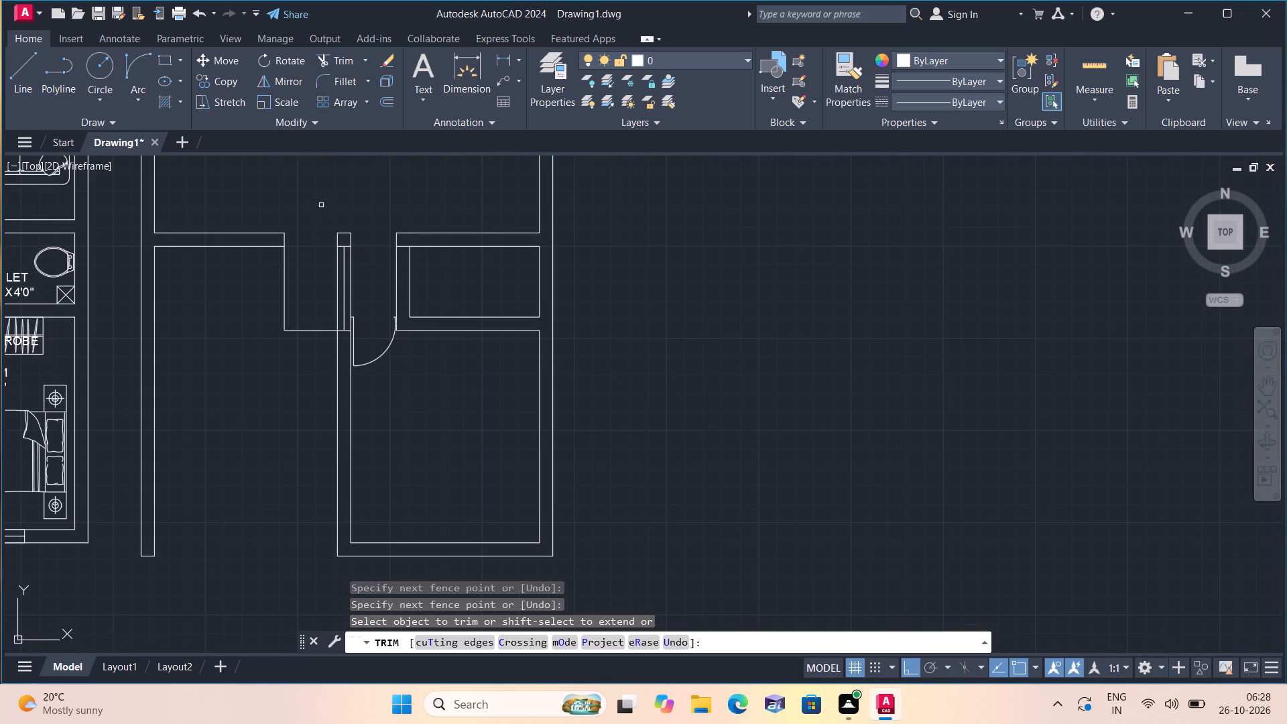
key("Escape")
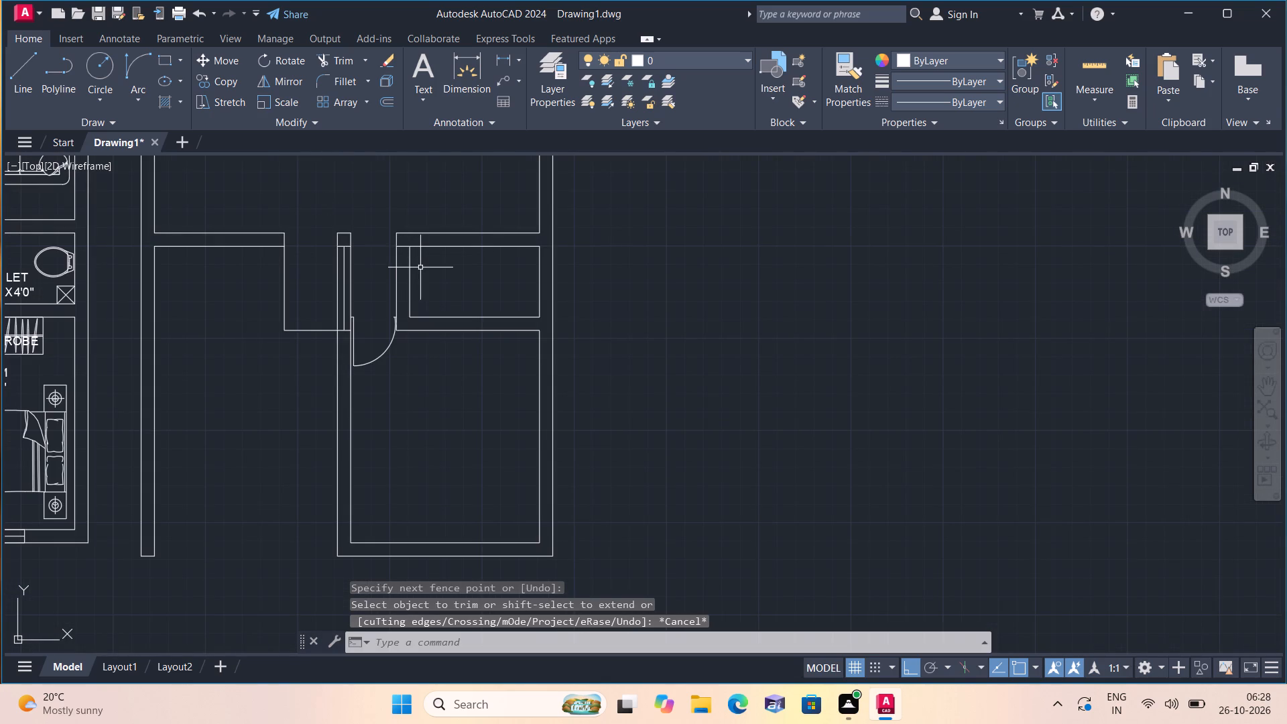
Draw a 2" jamb down the toilet's left wall from its top corner, then across the wall thickness, extended by a 2' door leaf.
key("l")
key("space")
scroll(412, 251, "up", 2)
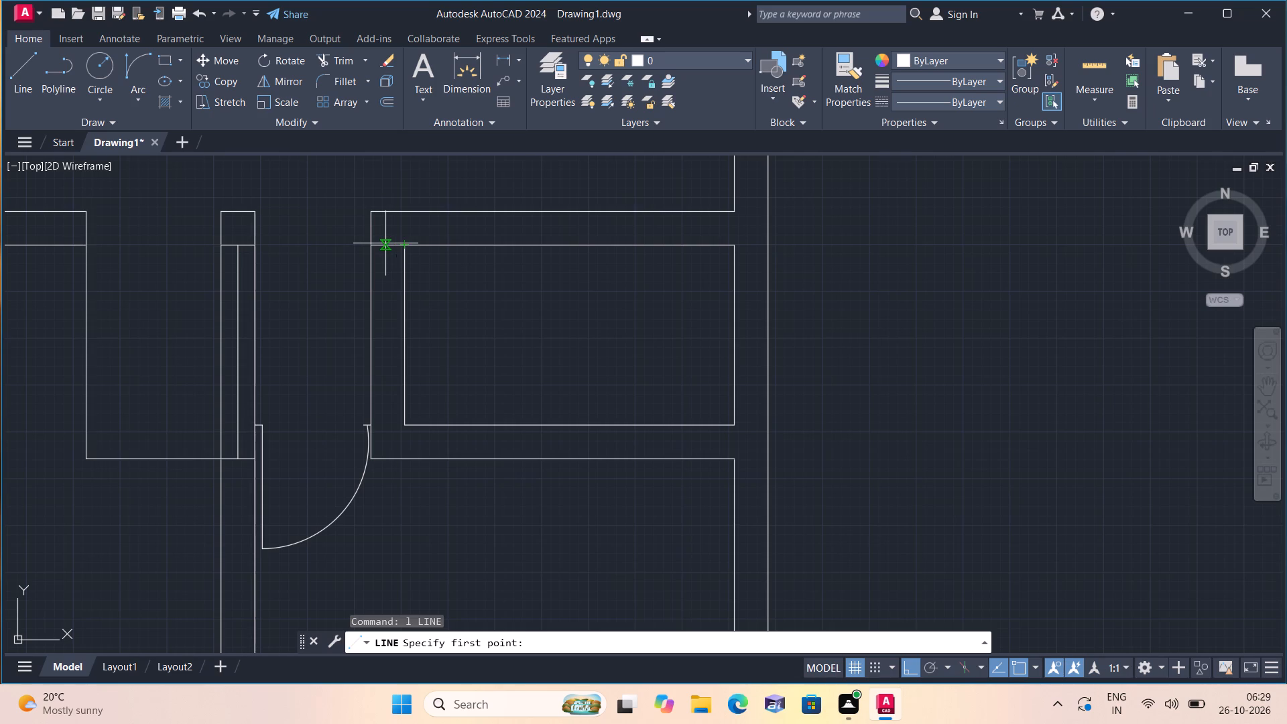
scroll(385, 243, "up", 1)
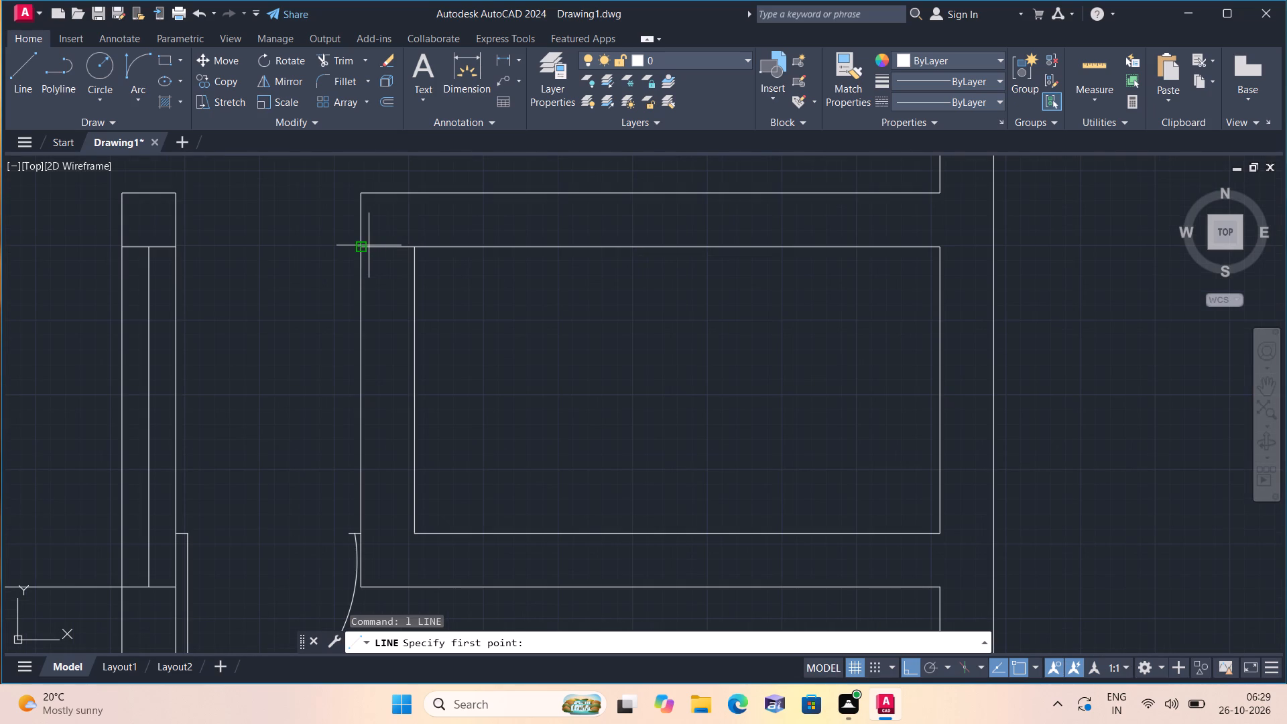
left_click(357, 248)
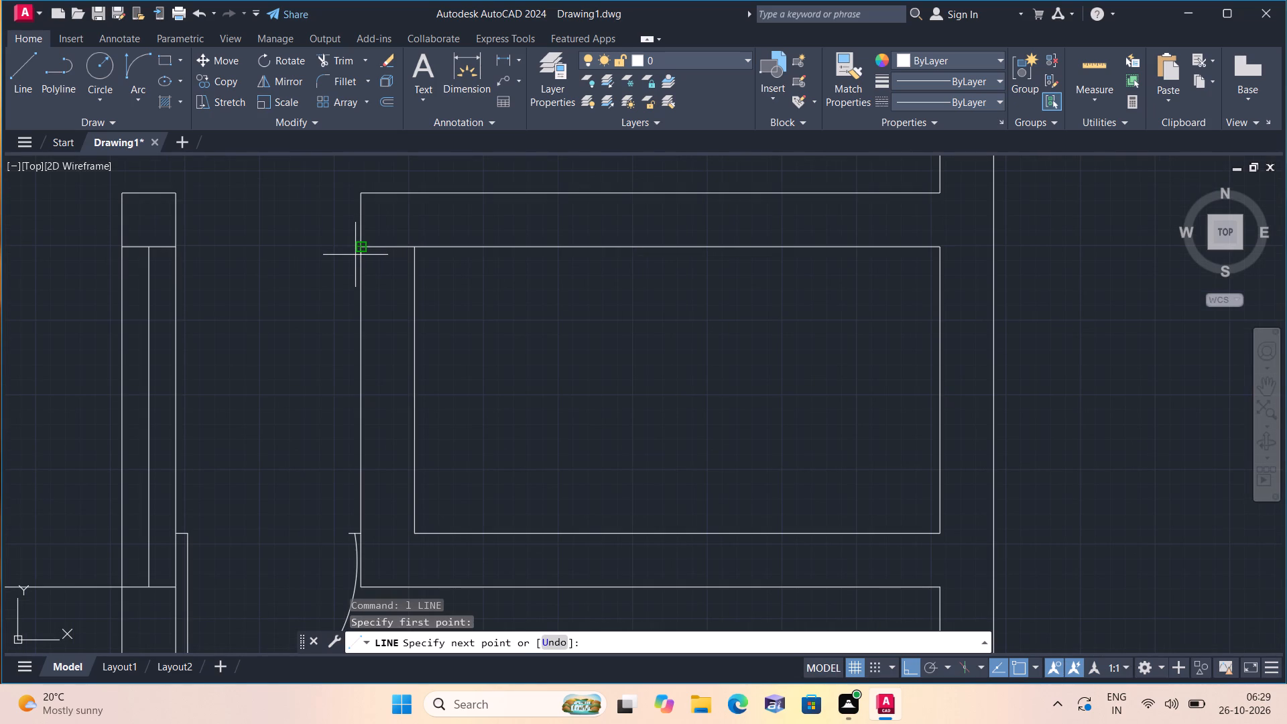
type("2\"")
key("space")
left_click(416, 259)
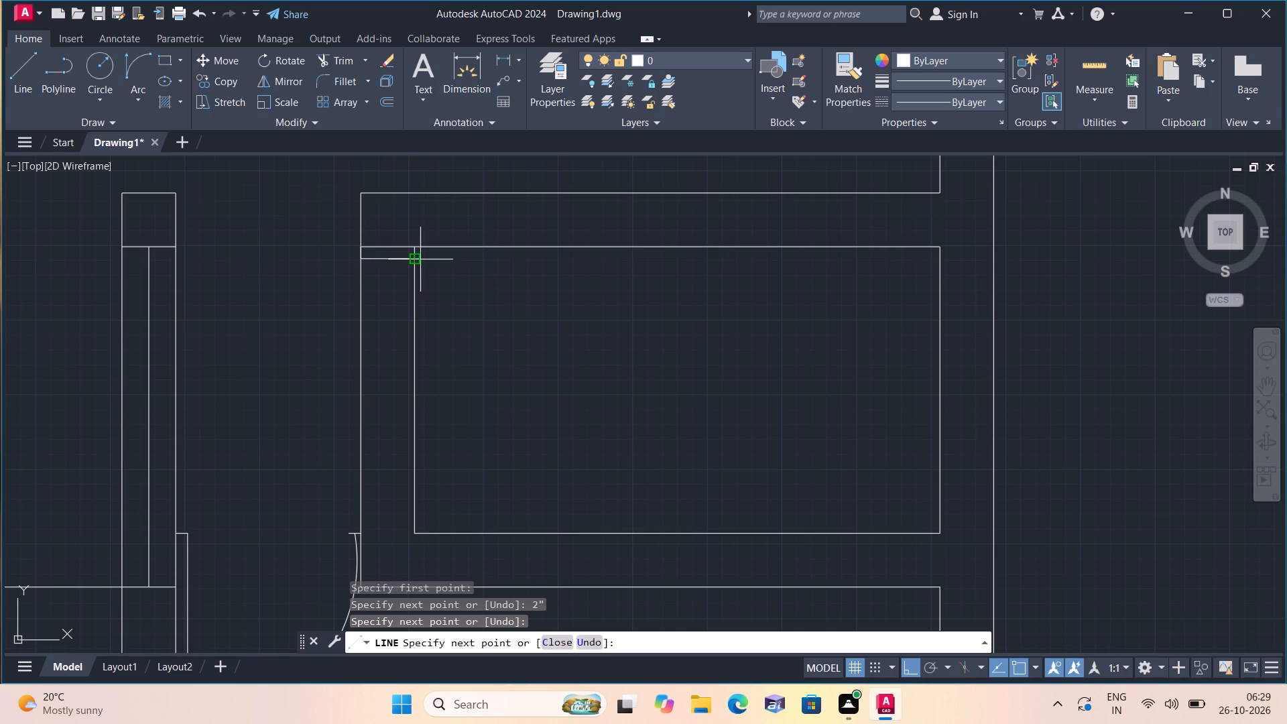
type("2'")
key("space")
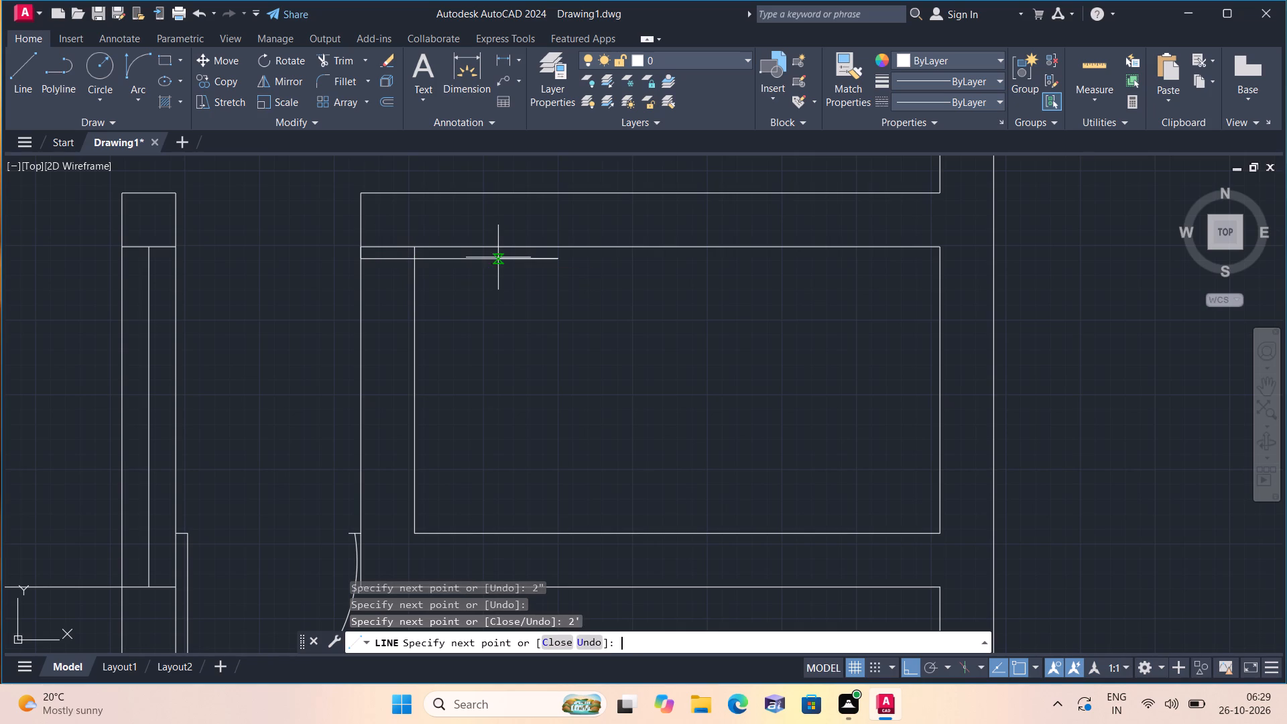
key("space")
Mark the toilet door opening 2' down the wall's inner face from the jamb, and close it across the wall thickness.
key("space")
left_click(414, 261)
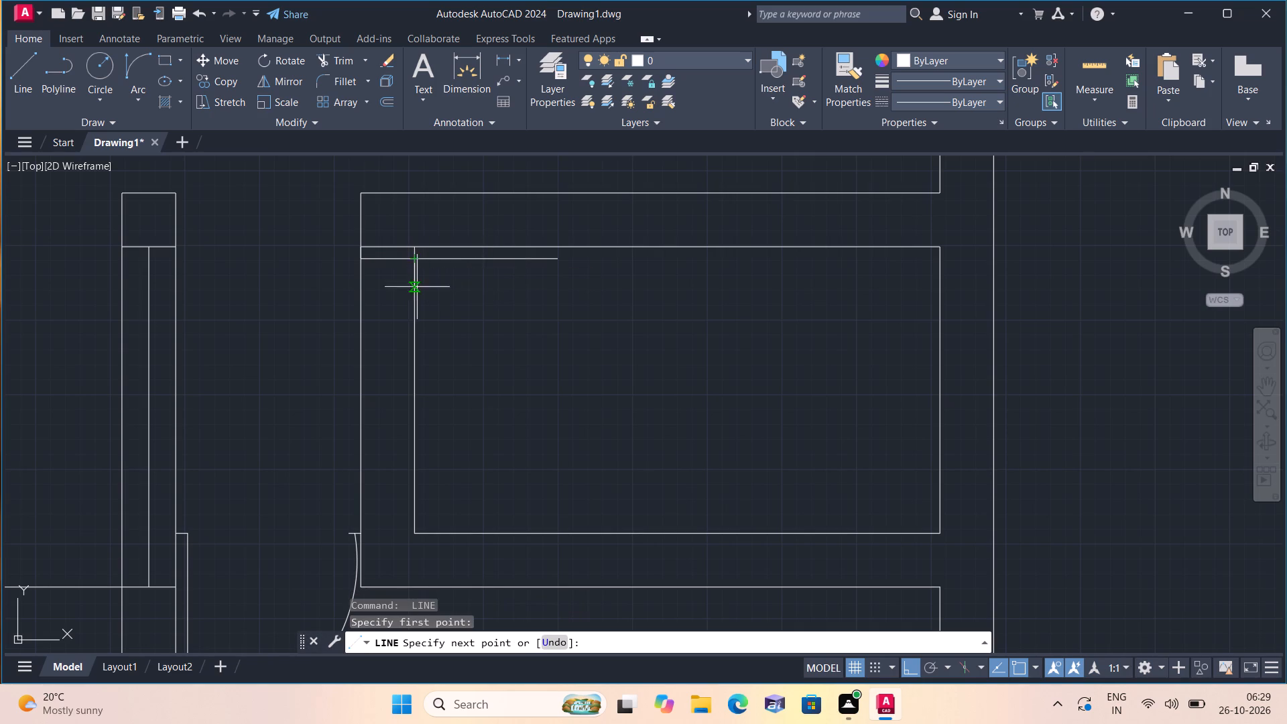
type("2'")
key("space")
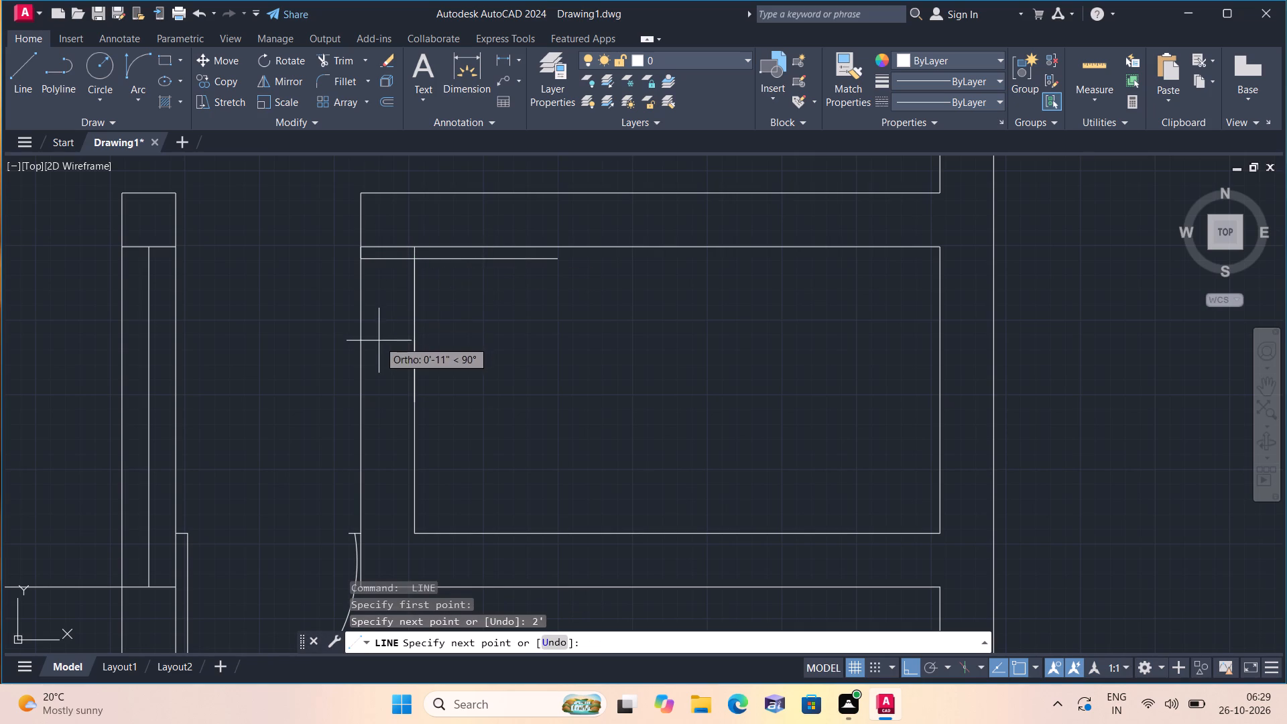
left_click(361, 400)
key("space")
Trim the toilet's left wall lines across the 2' door opening and the leftover inner-face segment at the 2" jamb.
type("trim")
key("space")
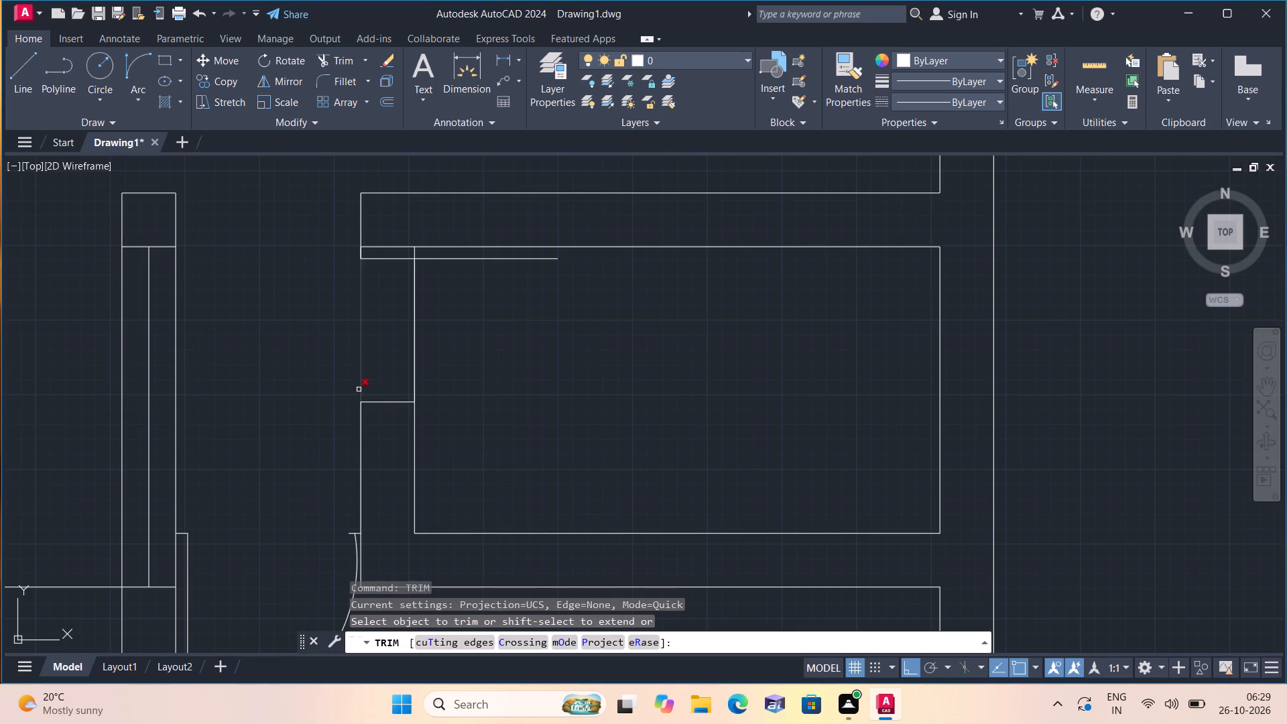
left_click_drag(320, 357, 424, 339)
scroll(354, 264, "up", 3)
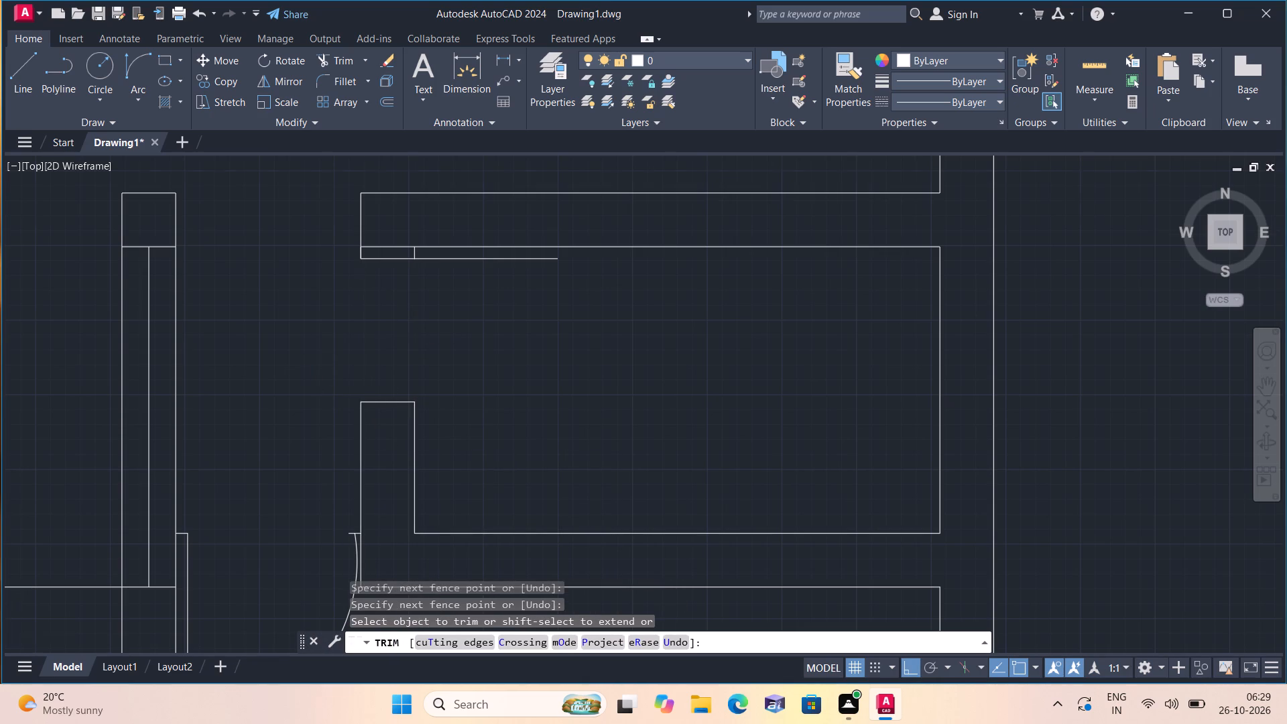
left_click(371, 222)
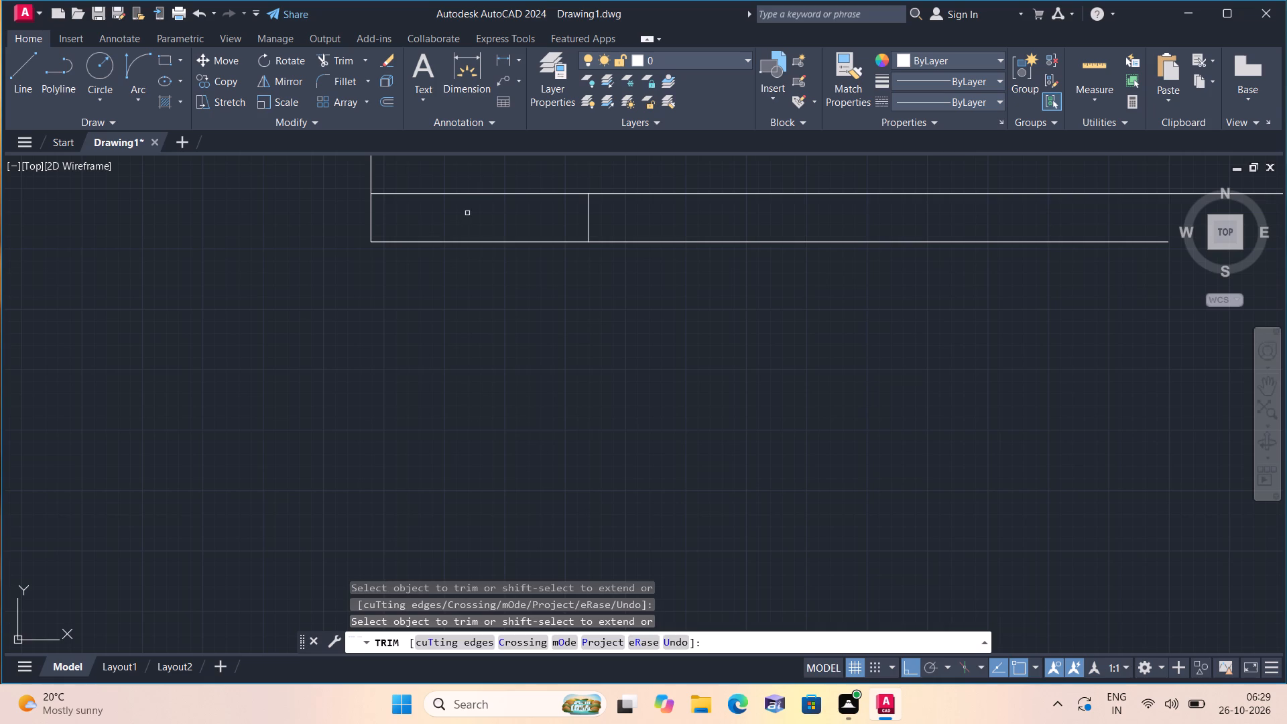
left_click(477, 209)
left_click(589, 219)
key("space")
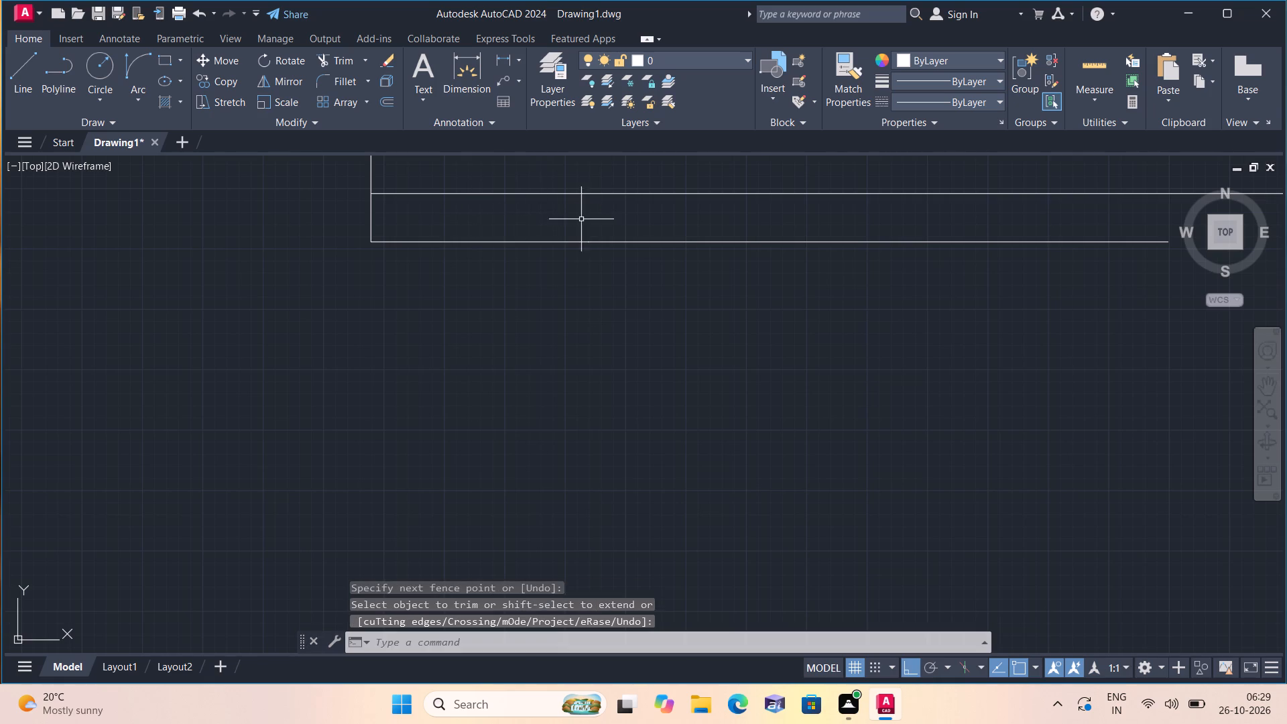
Draw the toilet door swing with a Start, End, Direction arc from the leaf's free end to the lower jamb's inner corner.
scroll(572, 217, "down", 2)
left_click(142, 103)
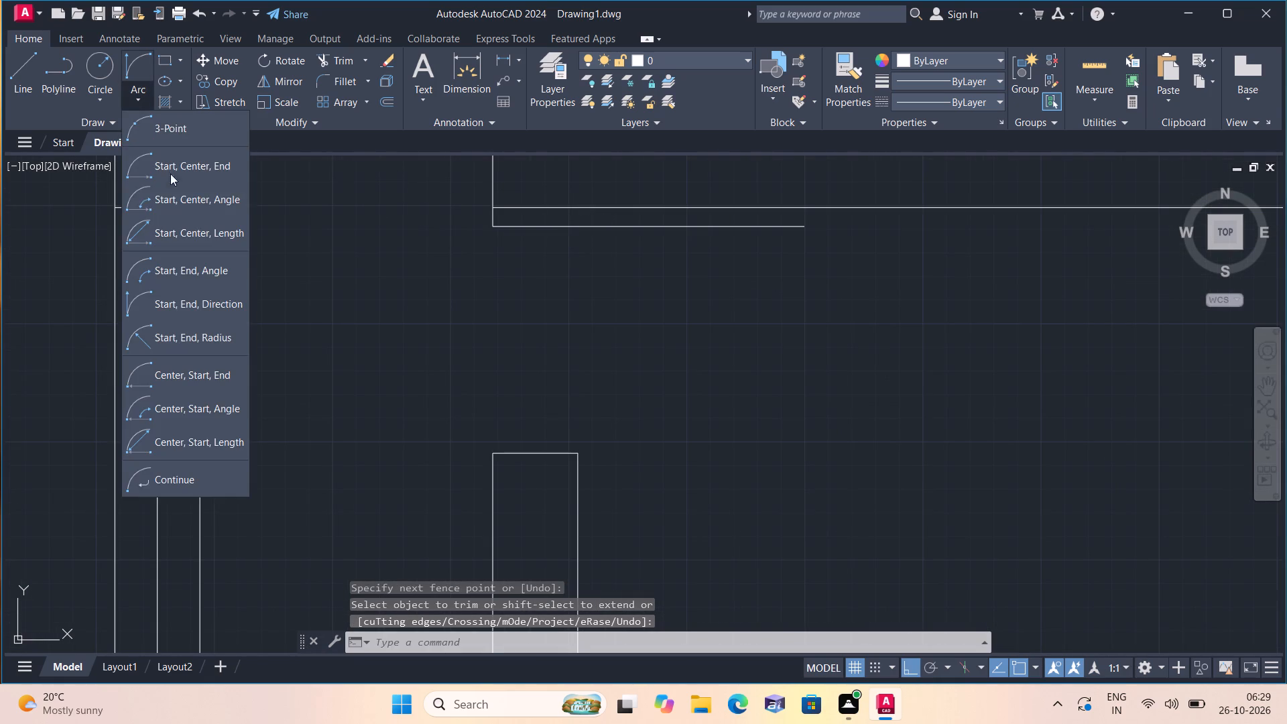
left_click(204, 300)
scroll(485, 296, "down", 1)
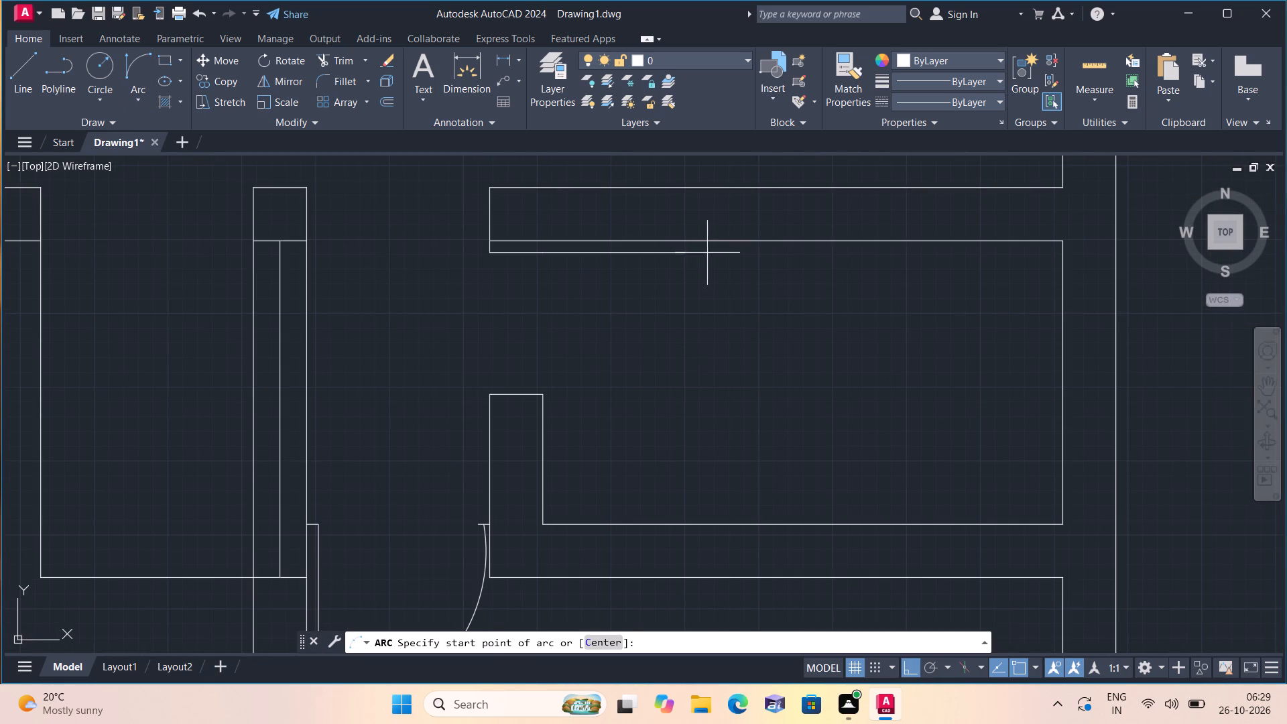
left_click(686, 253)
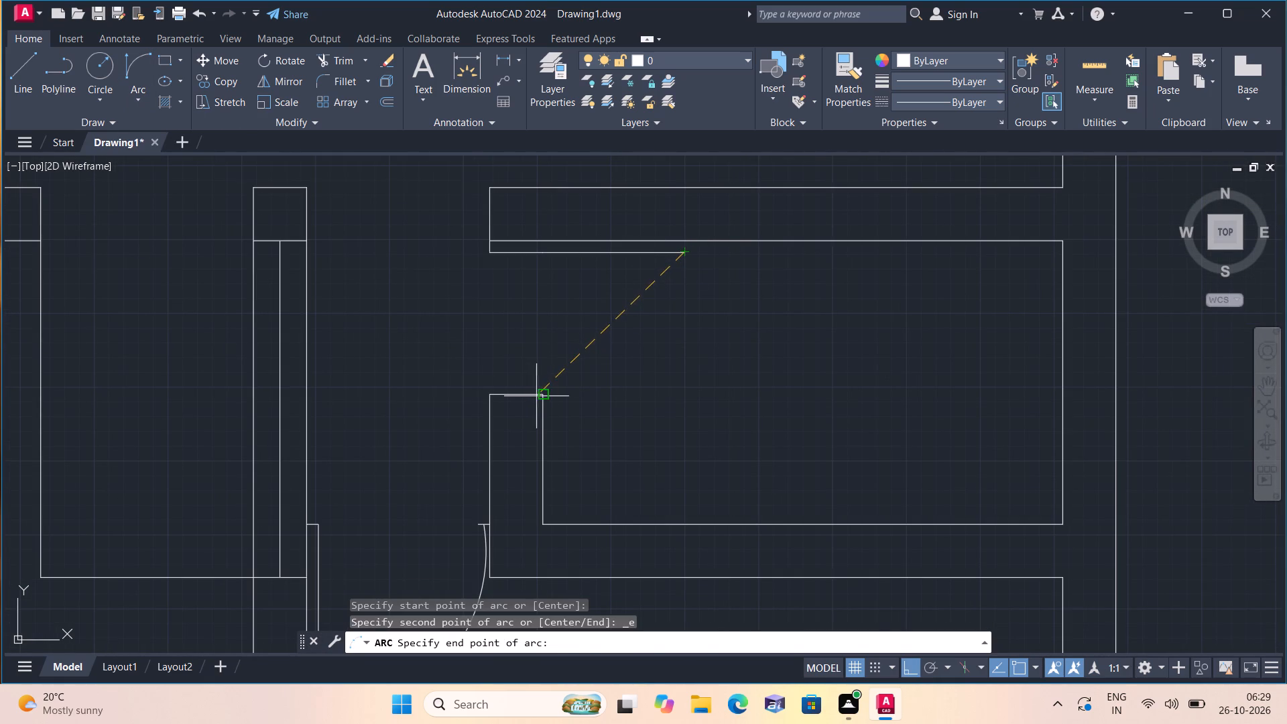
left_click(543, 396)
left_click(622, 415)
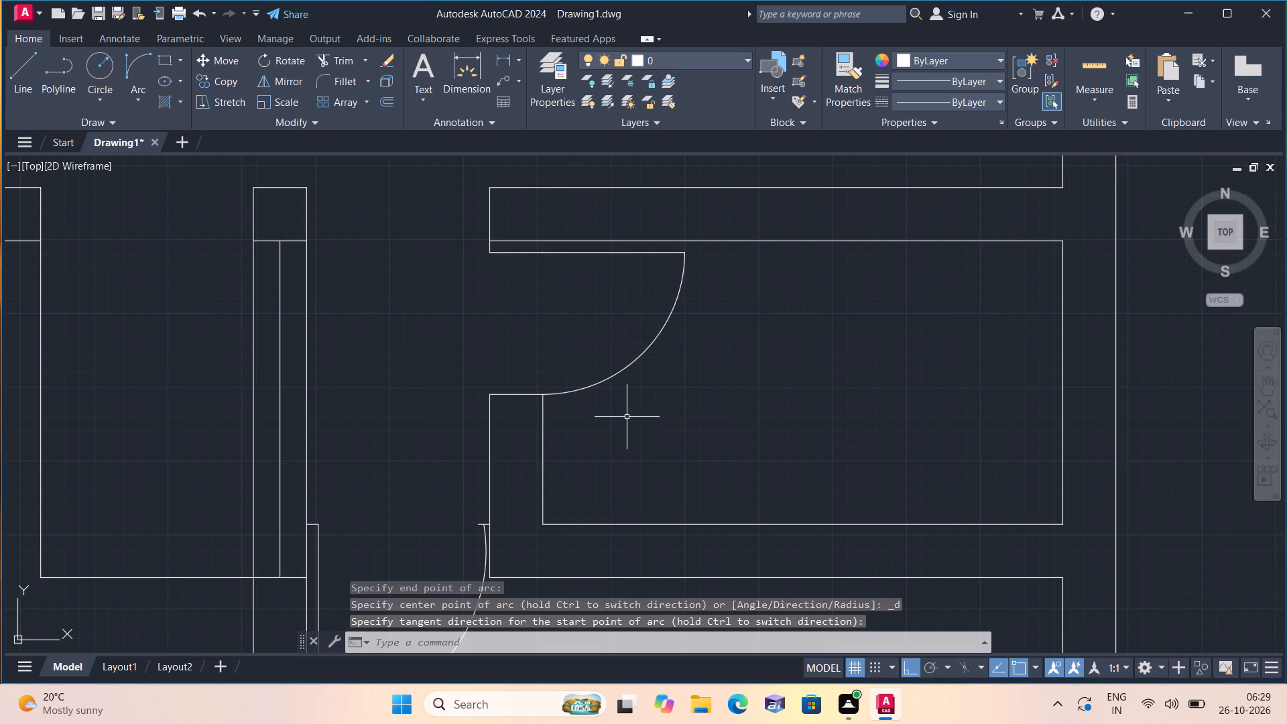
Draw a 1' by 1' square in the toilet's lower-right corner.
scroll(627, 417, "down", 1)
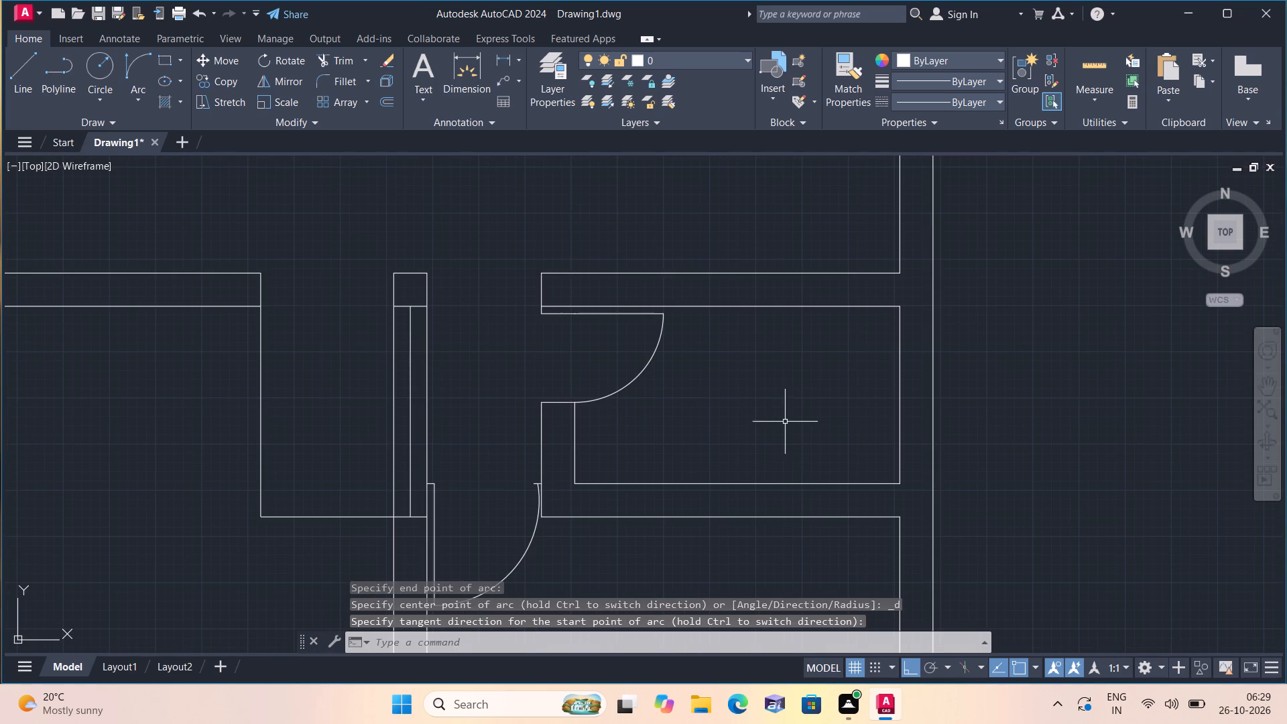
key("l")
key("space")
scroll(849, 465, "up", 1)
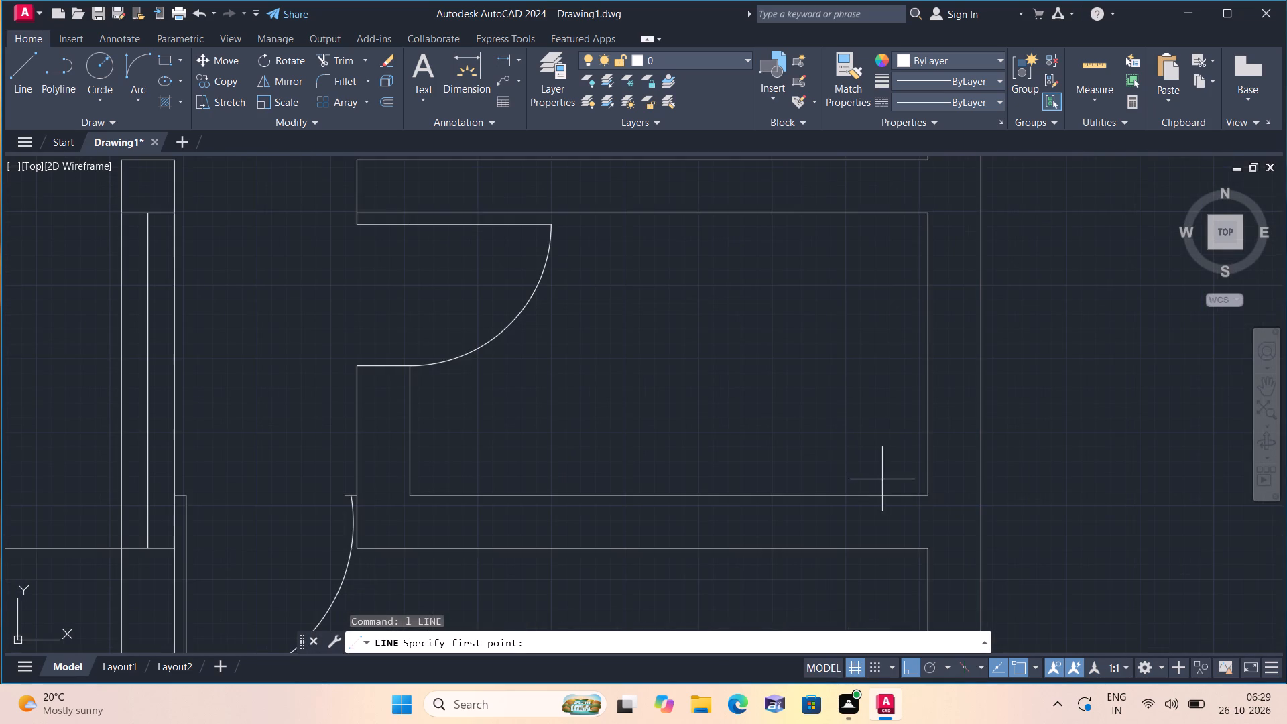
left_click(929, 493)
type("1'")
key("space")
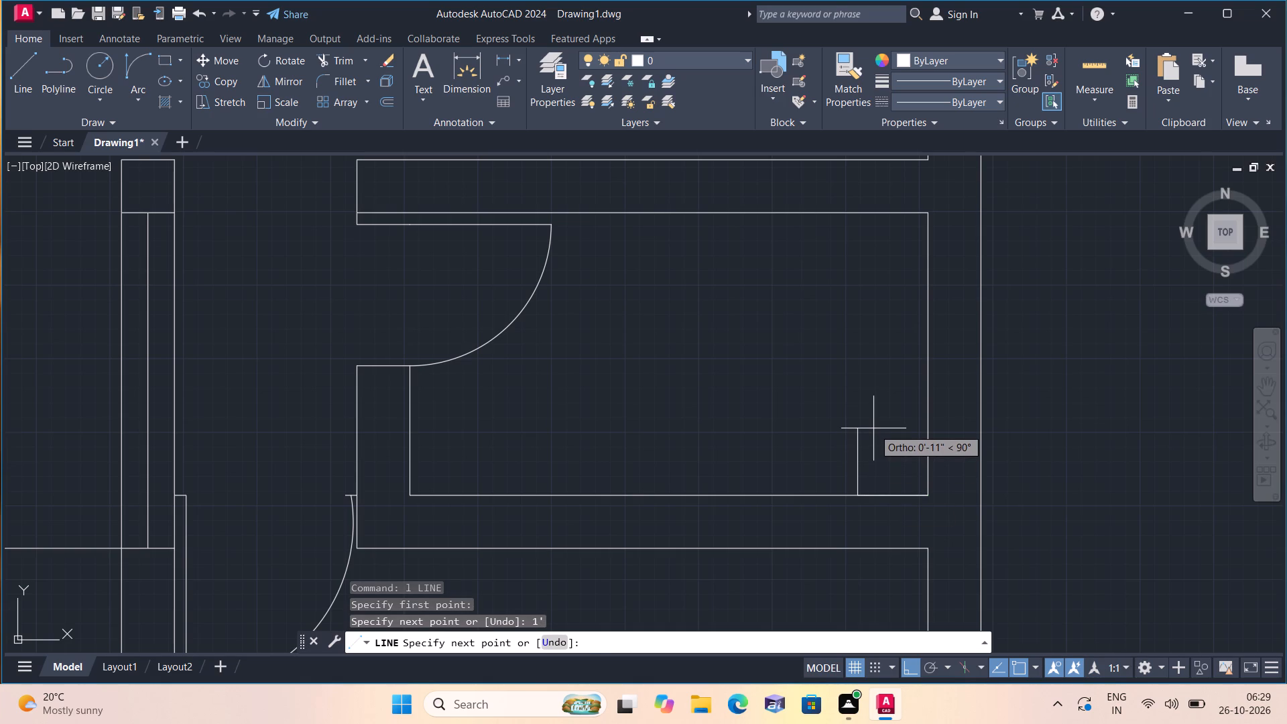
key("1")
key("apostrophe")
key("space")
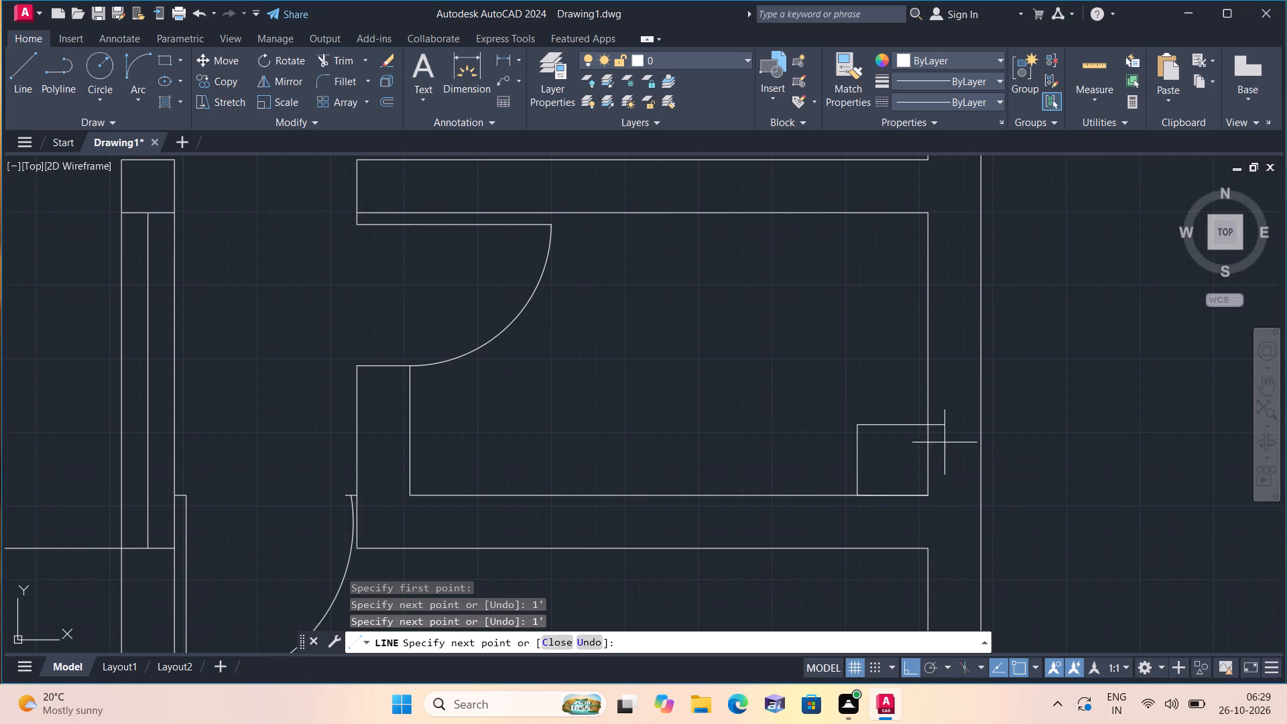
left_click(926, 427)
key("space")
Cross the toilet's 1' corner square with two diagonal lines joining its opposite corners.
scroll(926, 427, "up", 1)
key("space")
key("space")
left_click(926, 427)
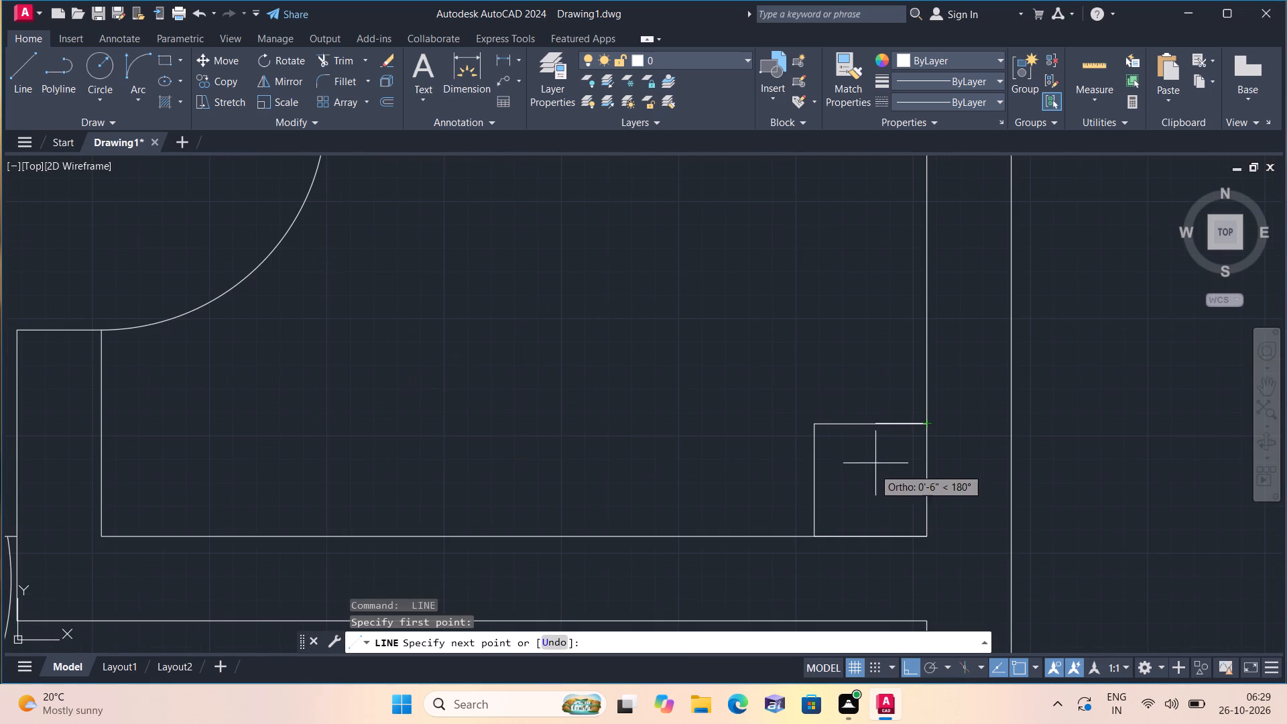
left_click(820, 541)
key("space")
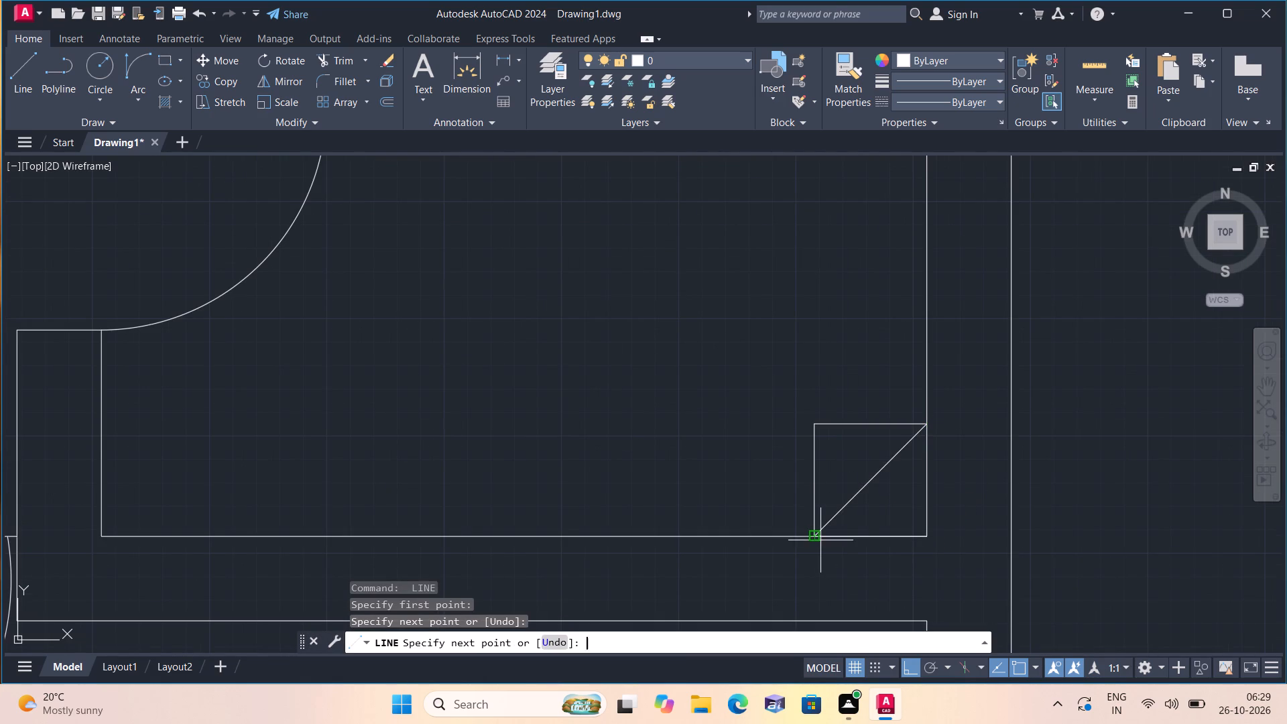
key("space")
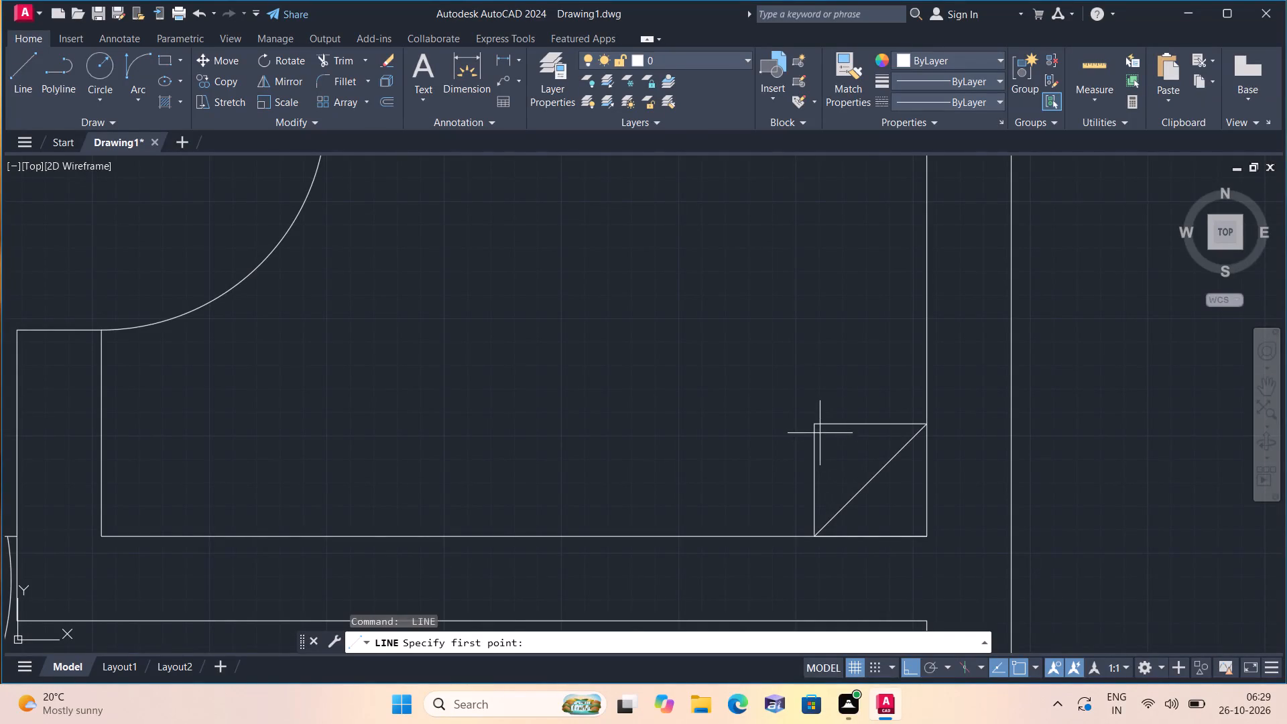
left_click(818, 428)
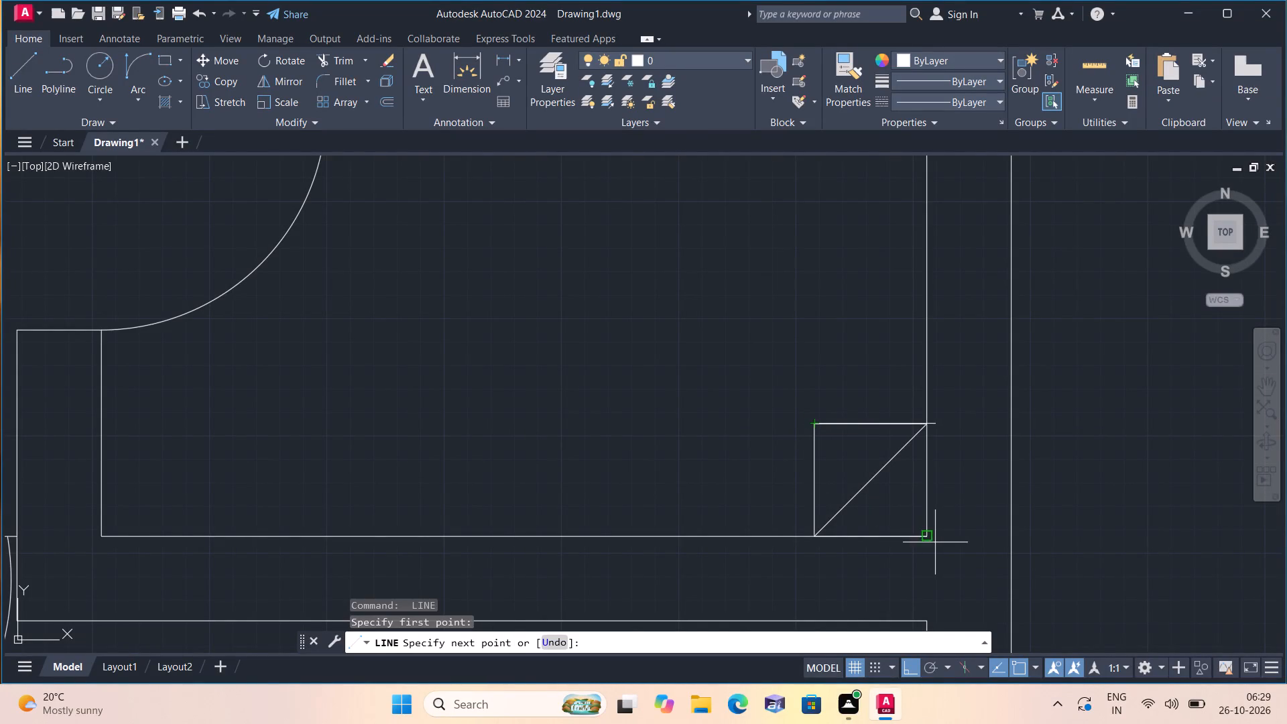
left_click(922, 537)
key("space")
Erase the short bottom line of the crossed square that overlaps the toilet's lower wall line.
left_click(920, 537)
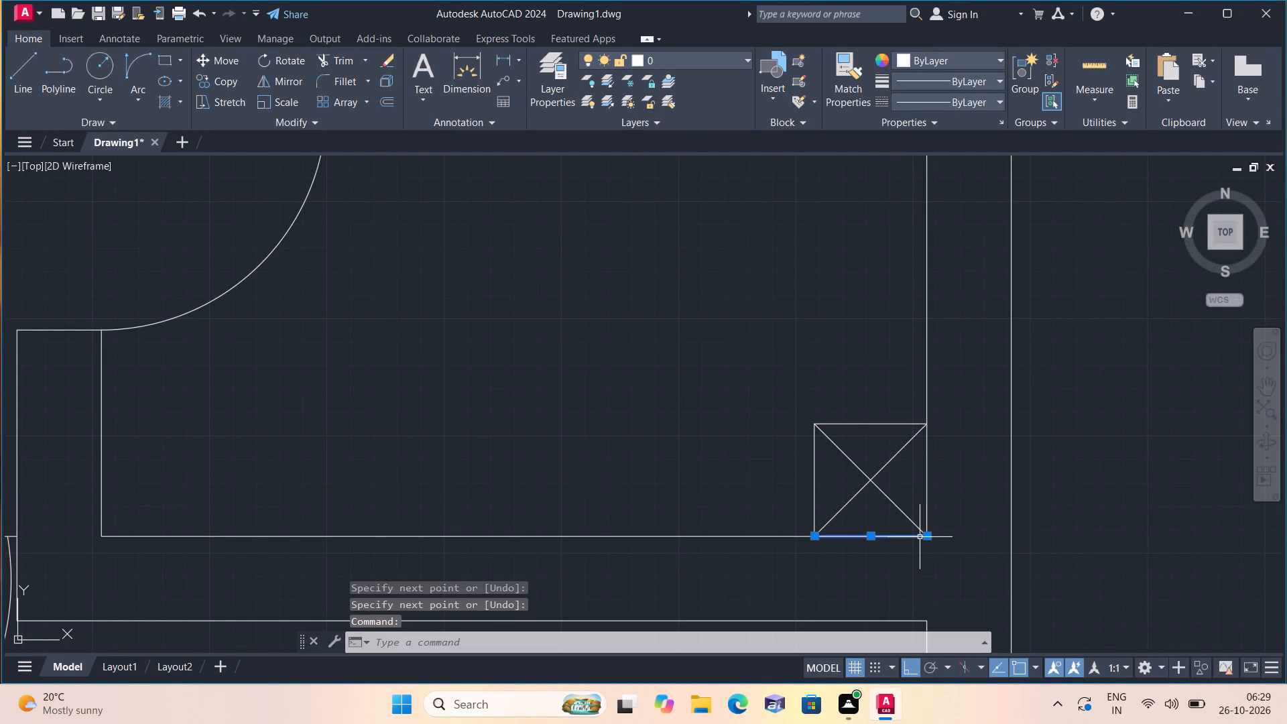
key("Delete")
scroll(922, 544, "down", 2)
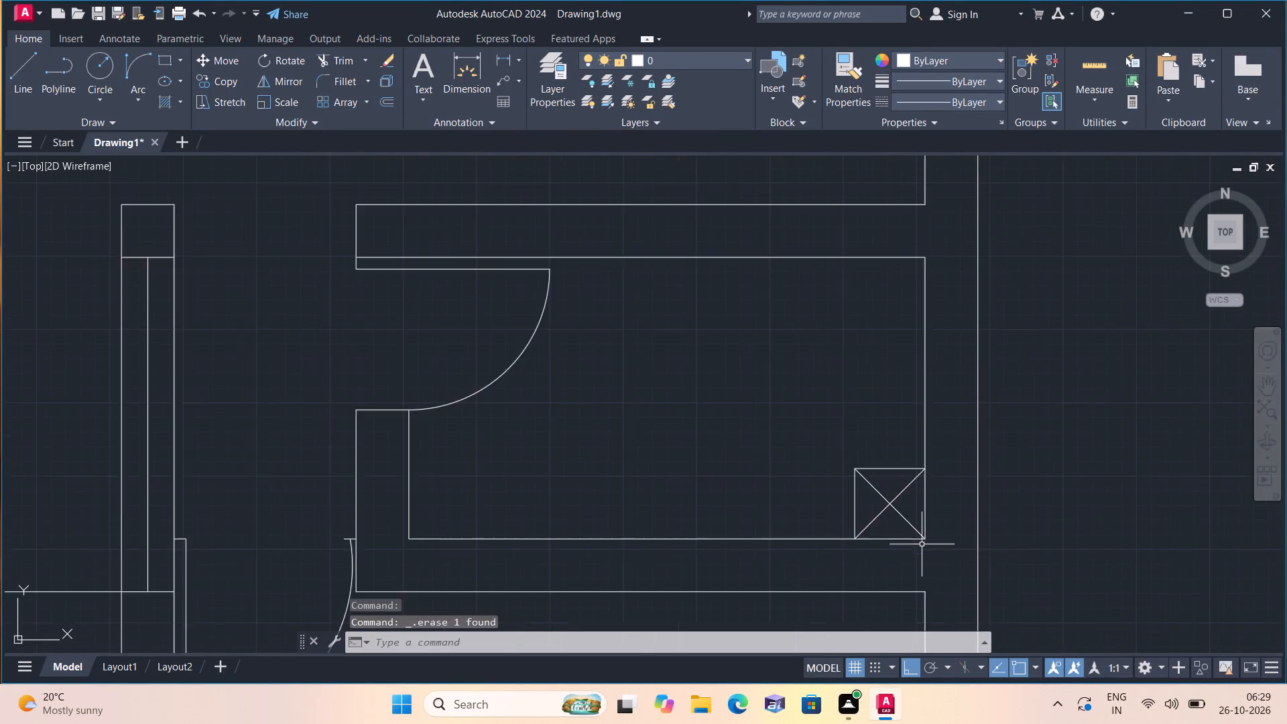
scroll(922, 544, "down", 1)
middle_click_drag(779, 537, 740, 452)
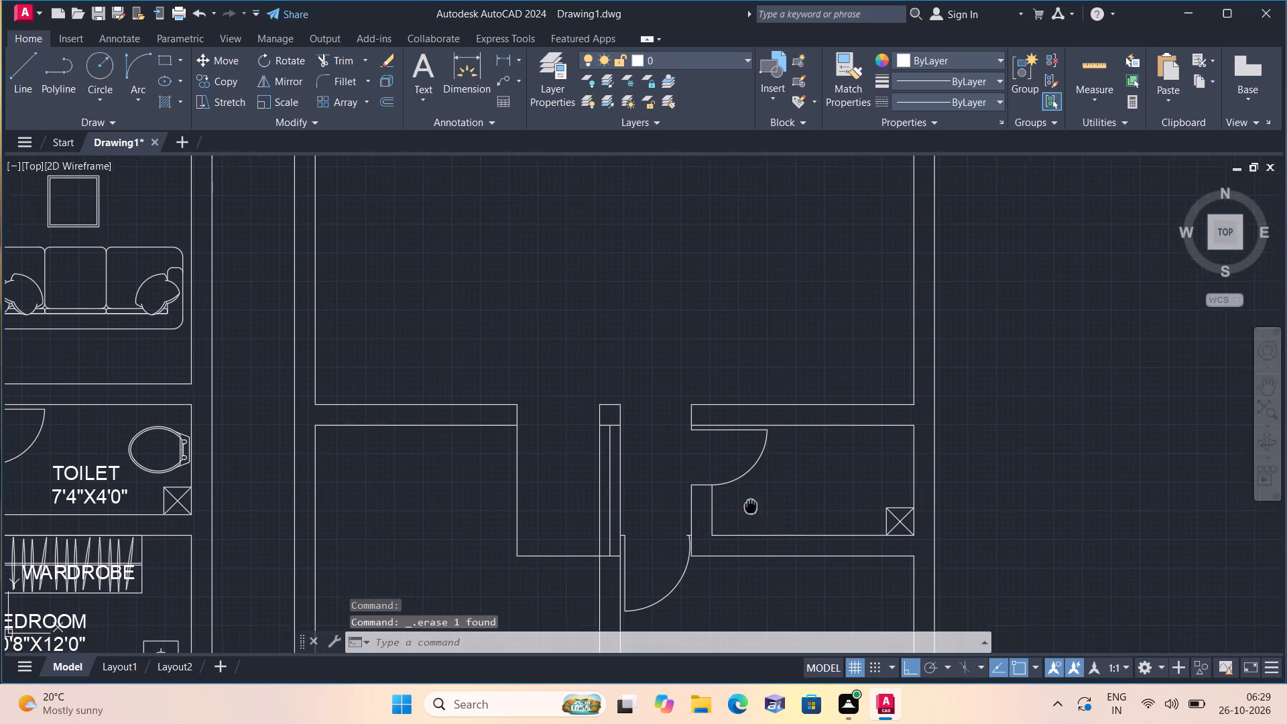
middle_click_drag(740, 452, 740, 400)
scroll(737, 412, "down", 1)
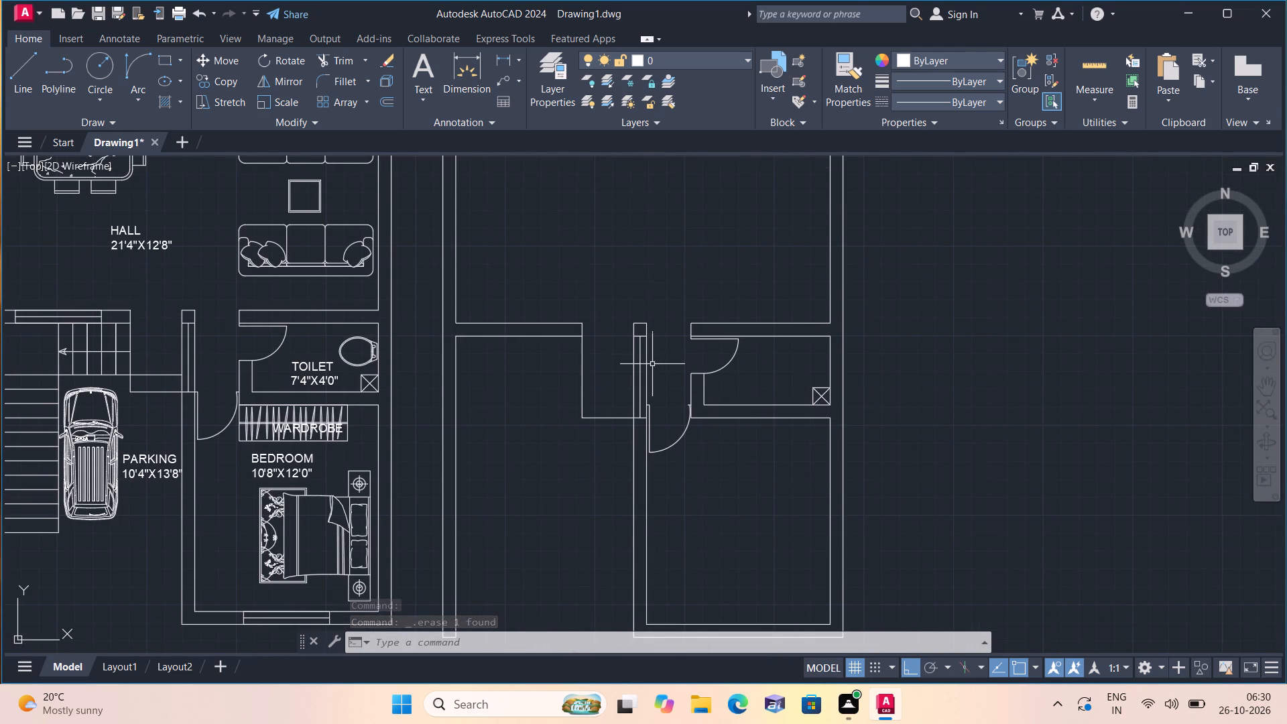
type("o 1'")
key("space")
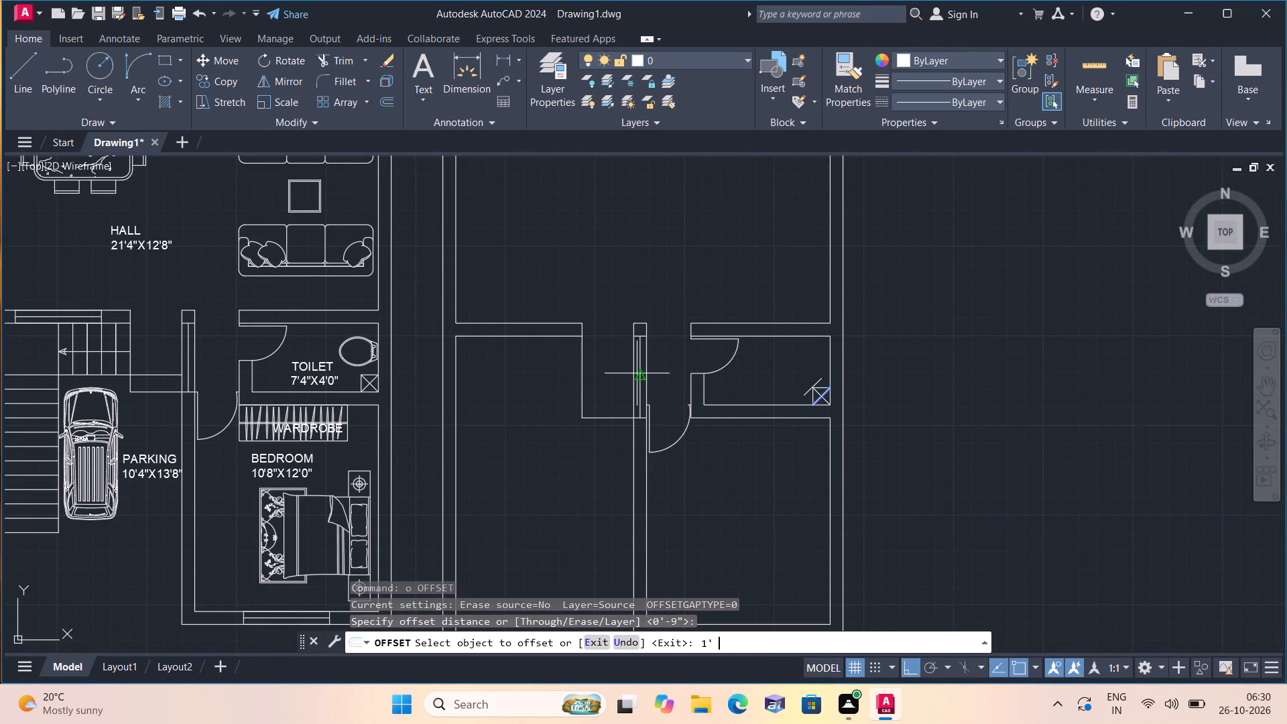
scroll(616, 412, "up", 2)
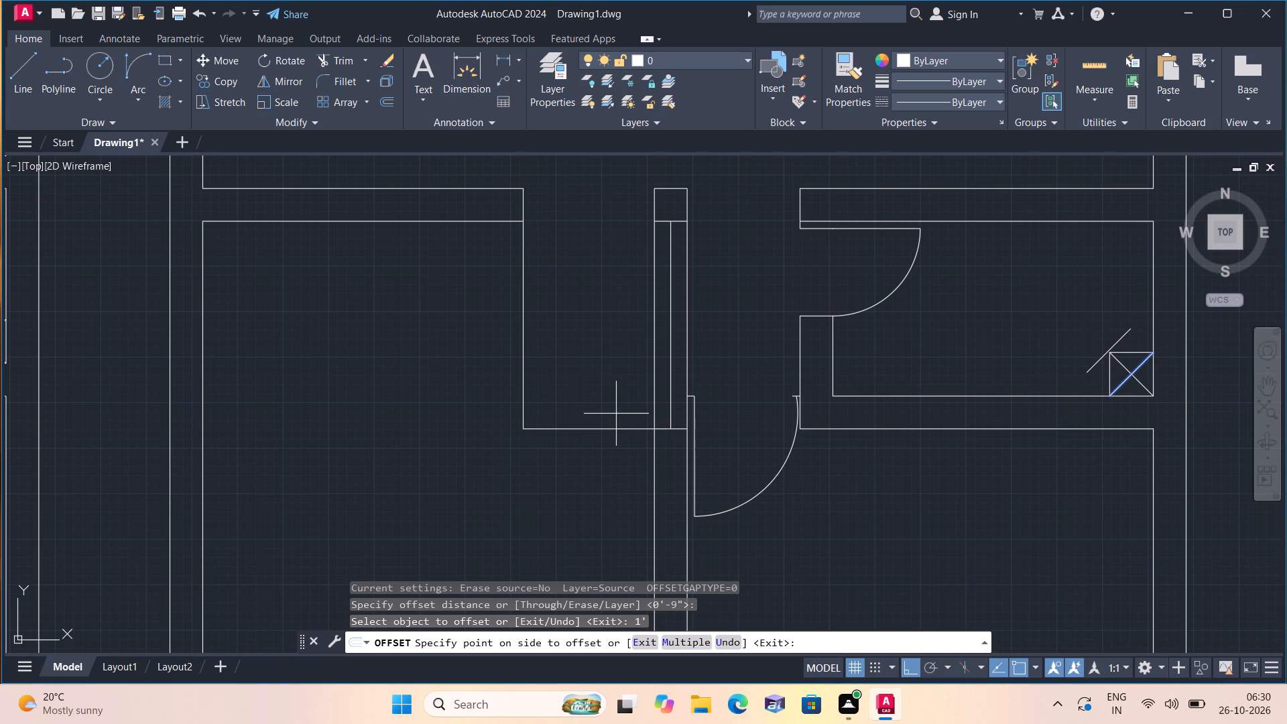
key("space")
Offset the bottom line of the recess beside the central wall 1' upward.
key("space")
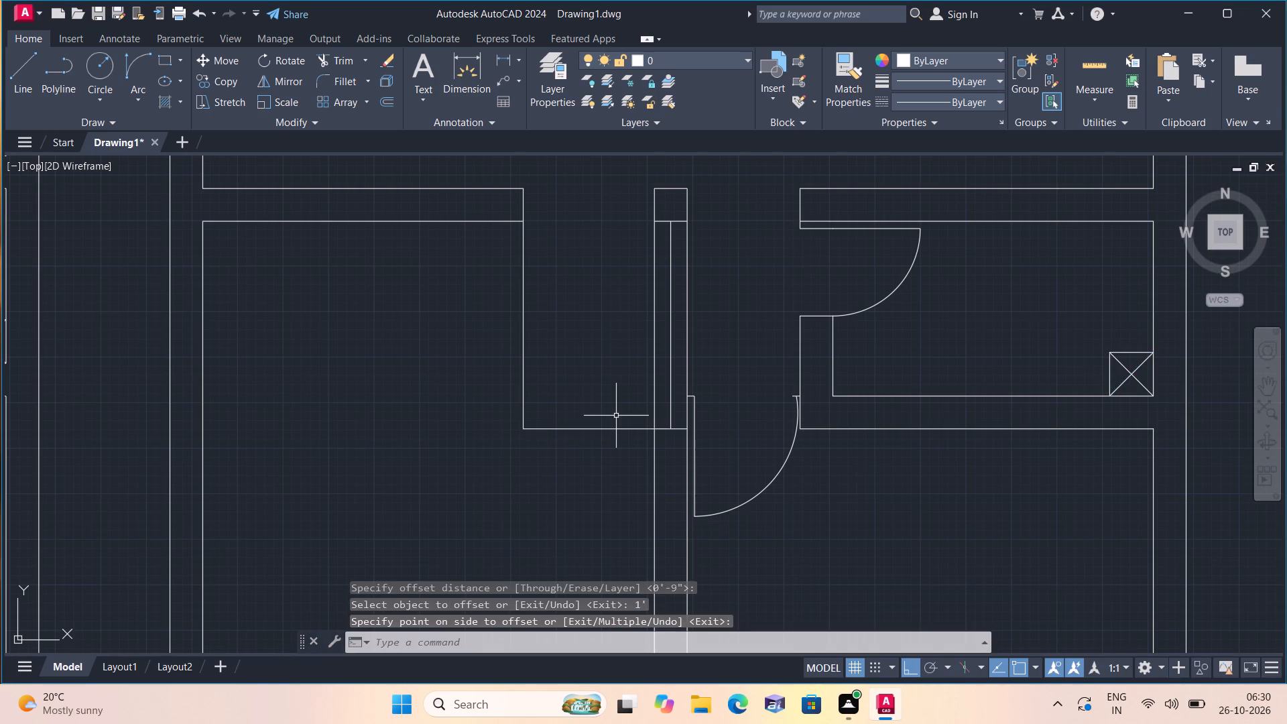
type("1'")
key("space")
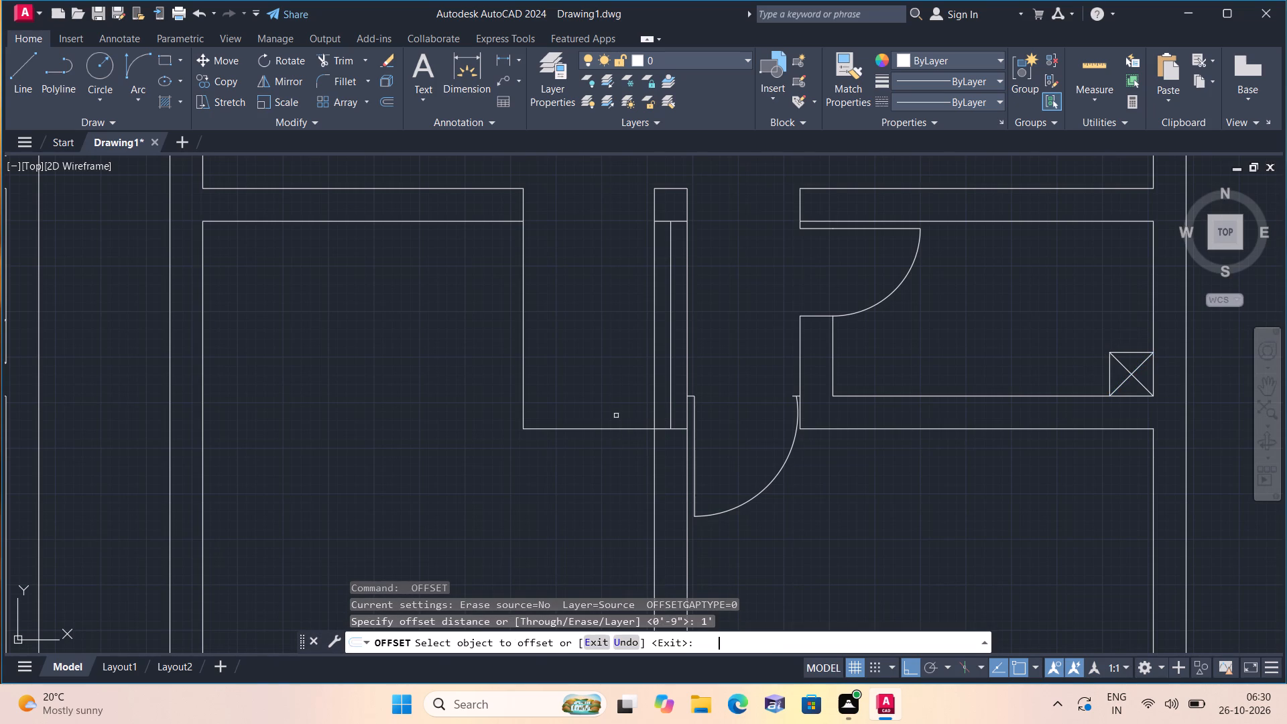
left_click(621, 428)
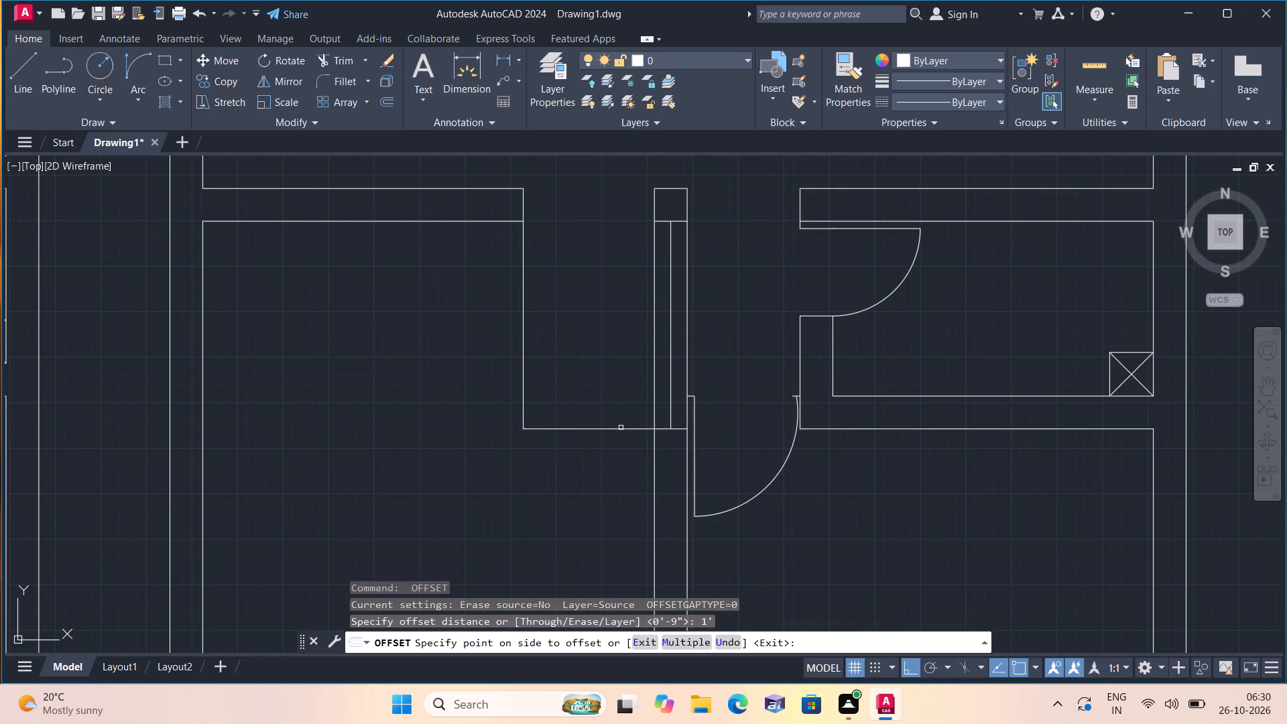
left_click(621, 383)
key("space")
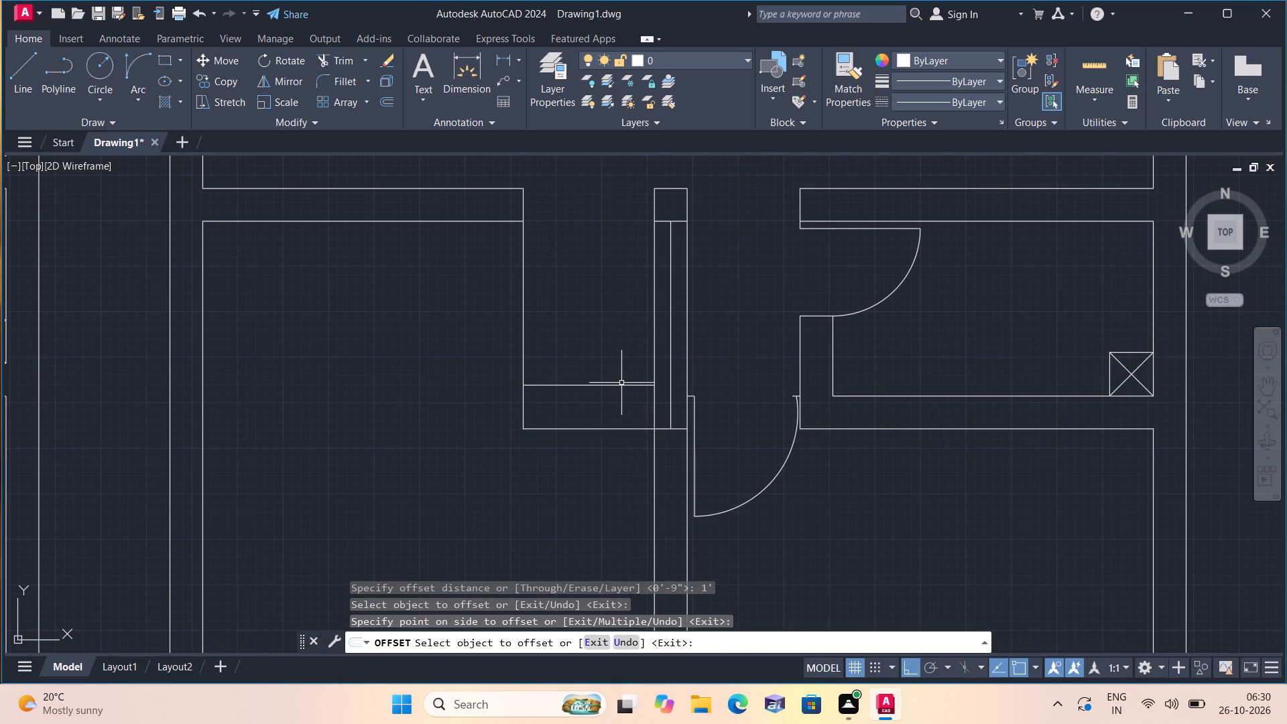
Offset the recess's left edge line leftward at successive 10" spacings to create the first three stair tread lines.
key("space")
type("10\"")
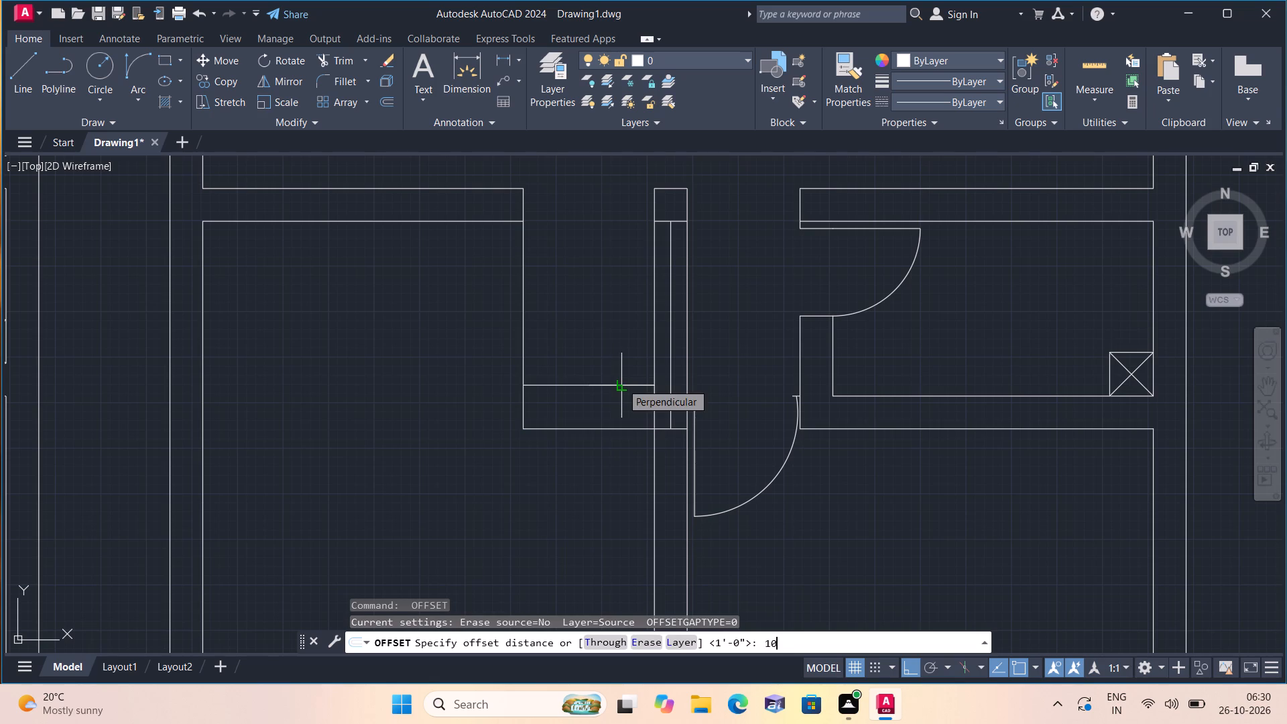
key("space")
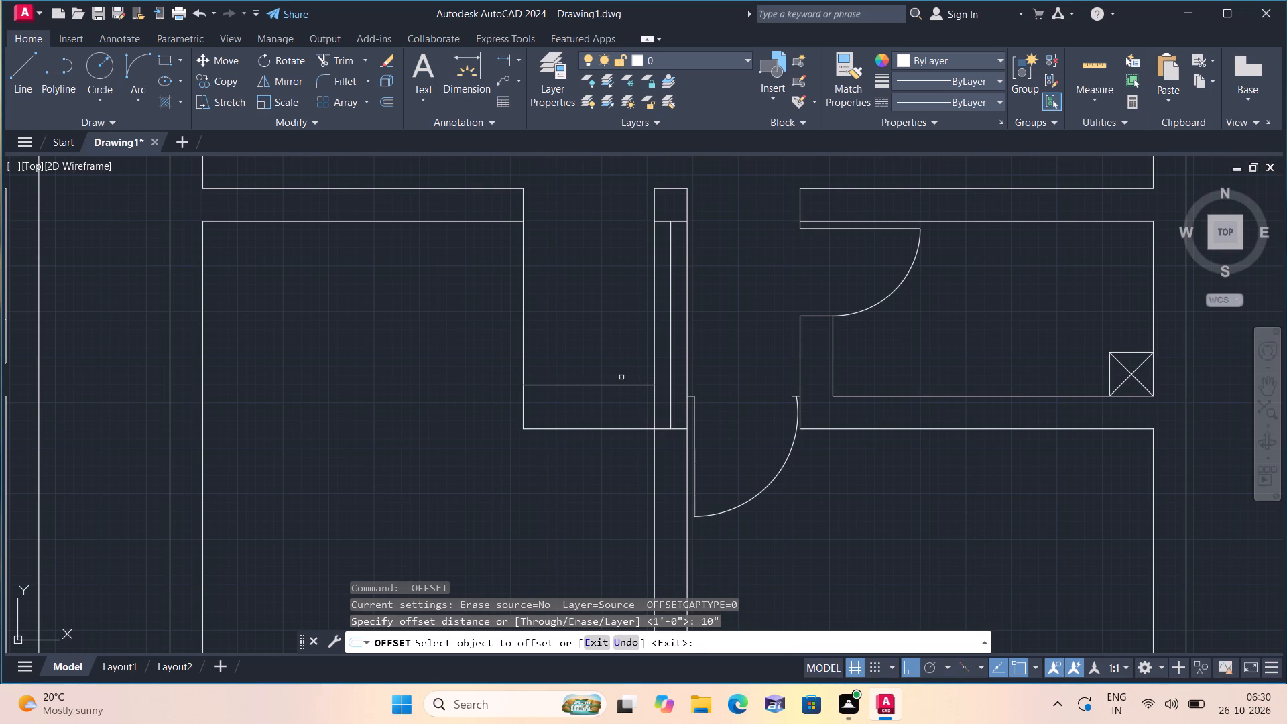
left_click(523, 306)
left_click(465, 312)
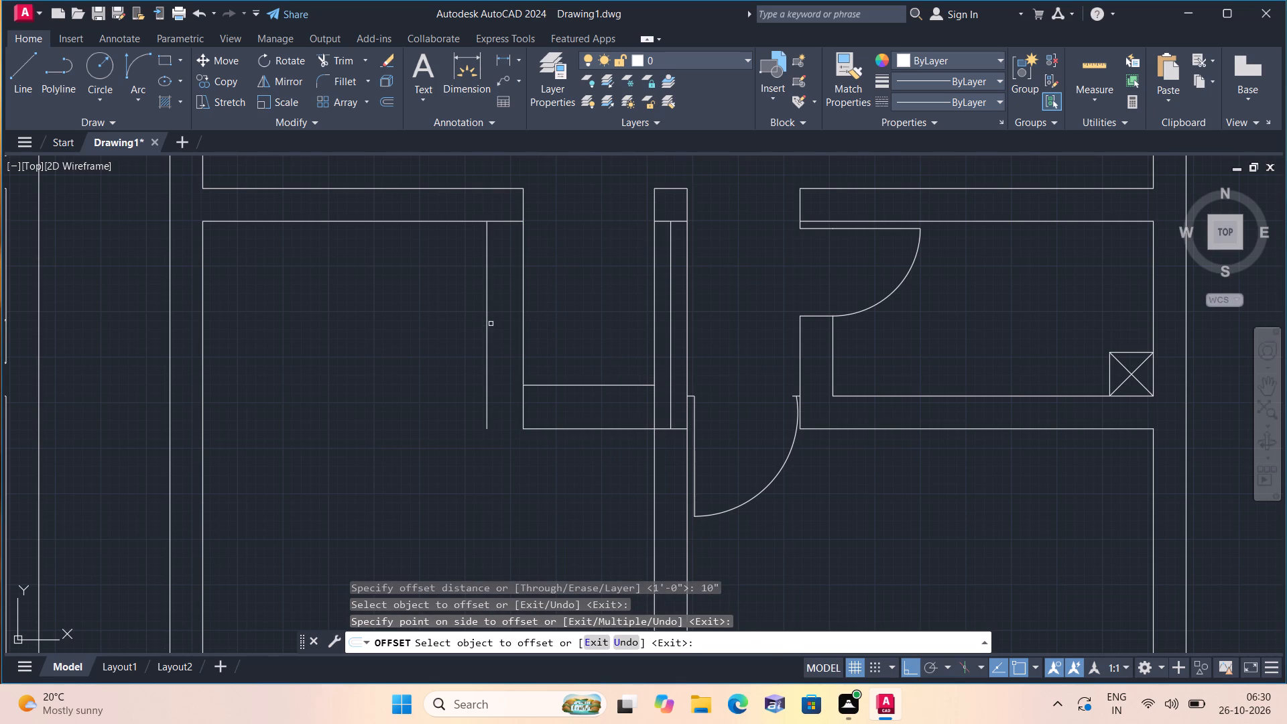
left_click(481, 320)
left_click(489, 324)
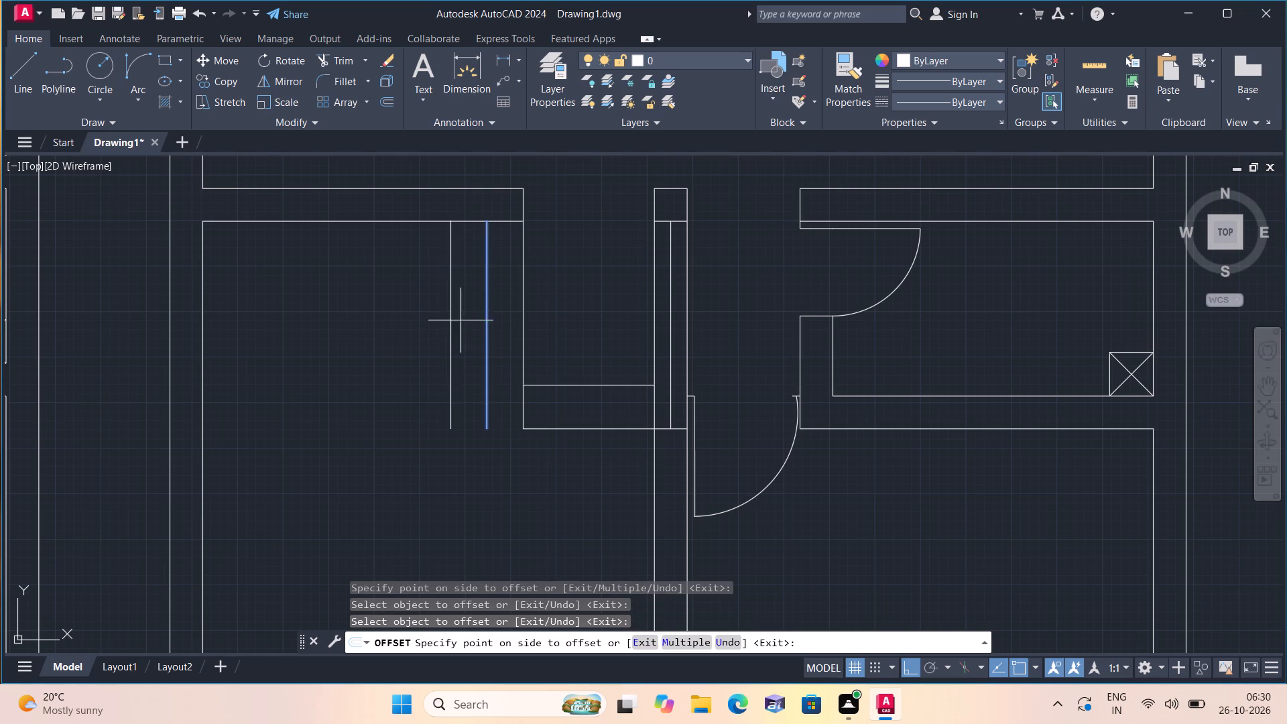
left_click(461, 320)
left_click(444, 298)
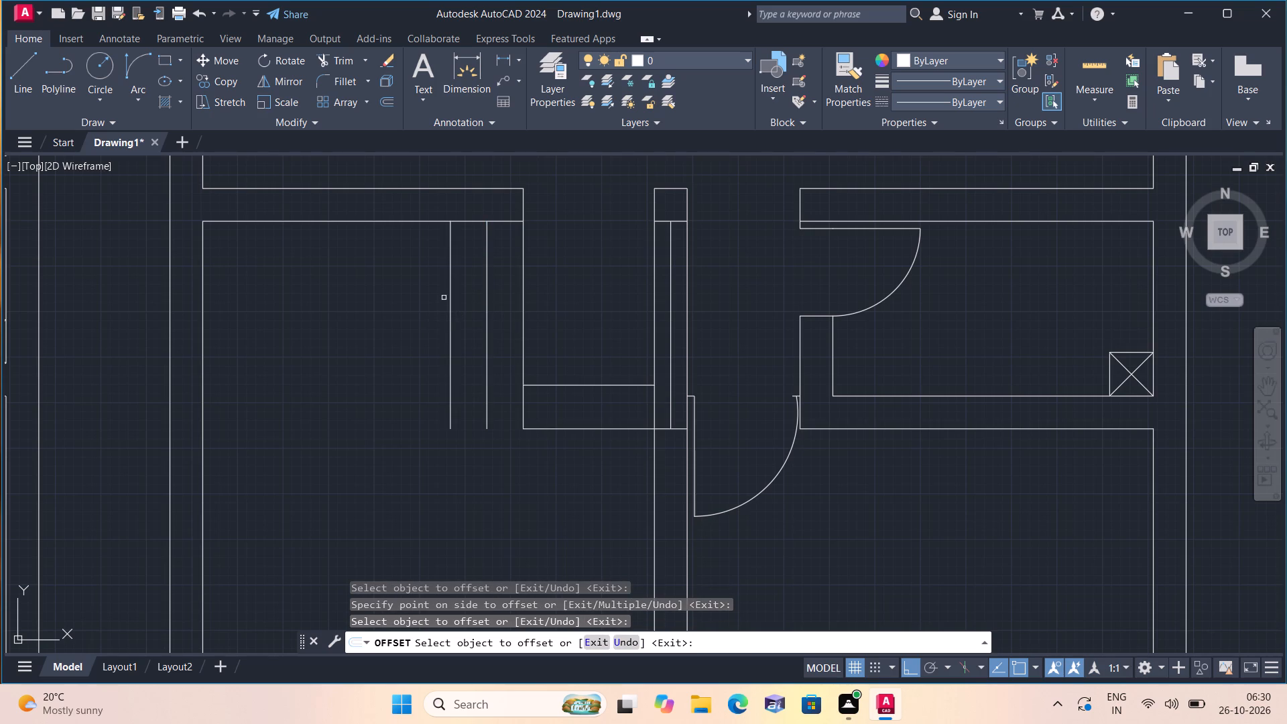
left_click(377, 298)
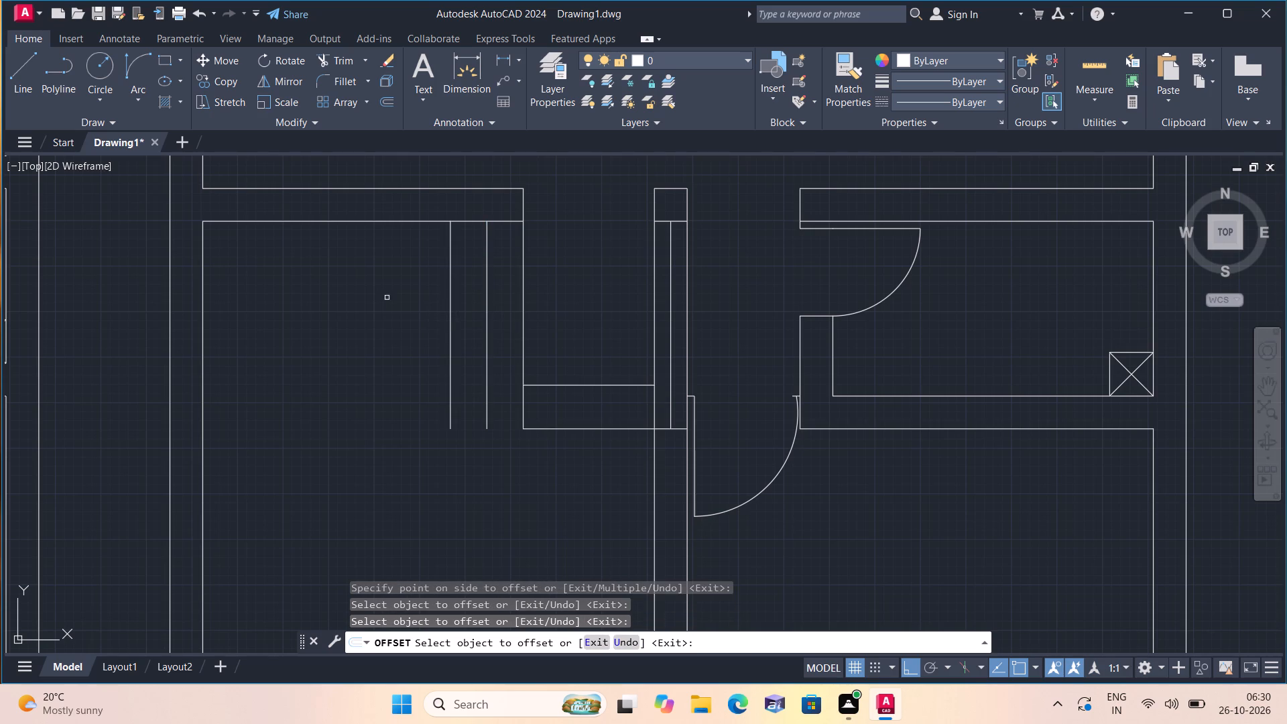
left_click(448, 320)
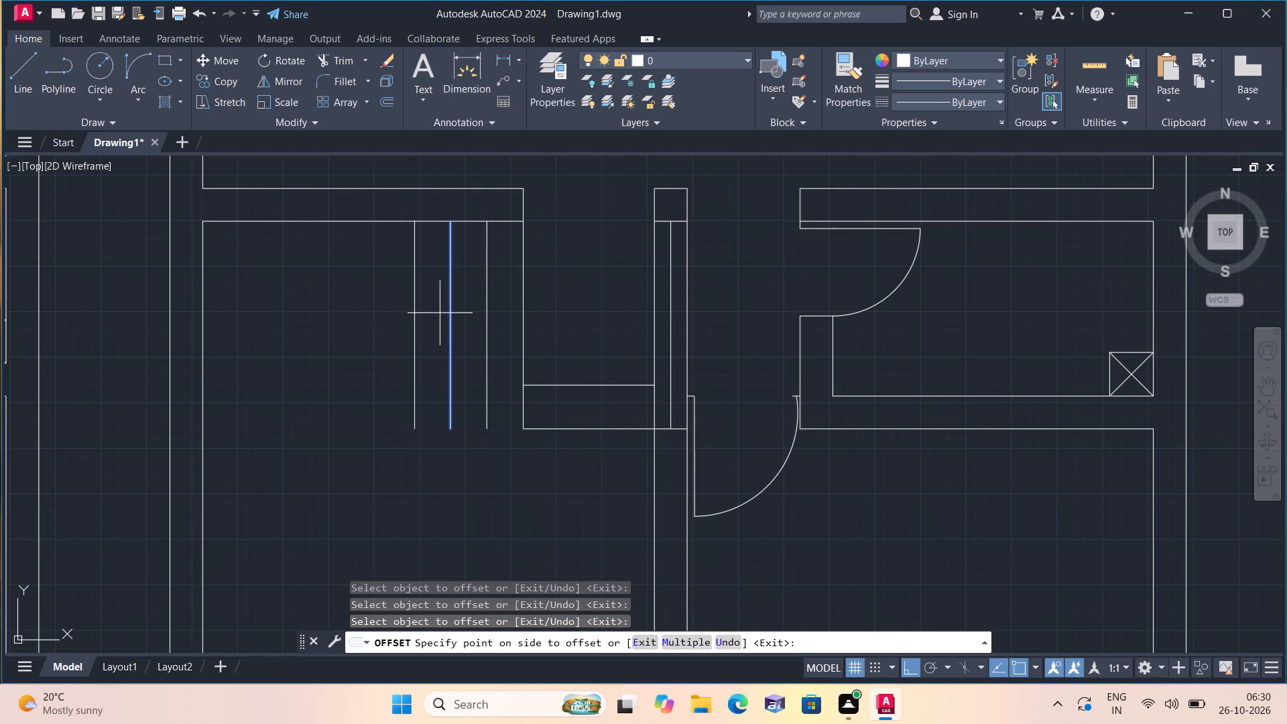
left_click(428, 304)
Continue the 10" offsets leftward from the third tread line to add two more stair tread lines.
left_click(418, 290)
left_click(418, 289)
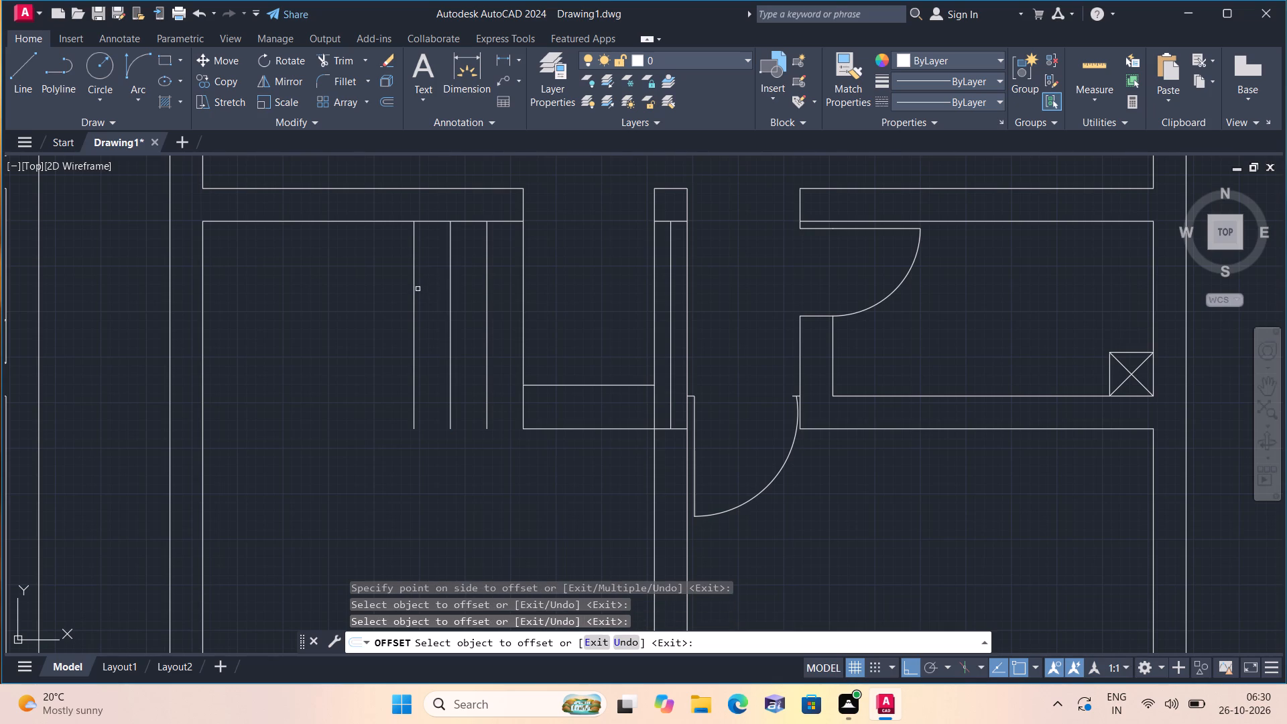
left_click(412, 280)
left_click(412, 280)
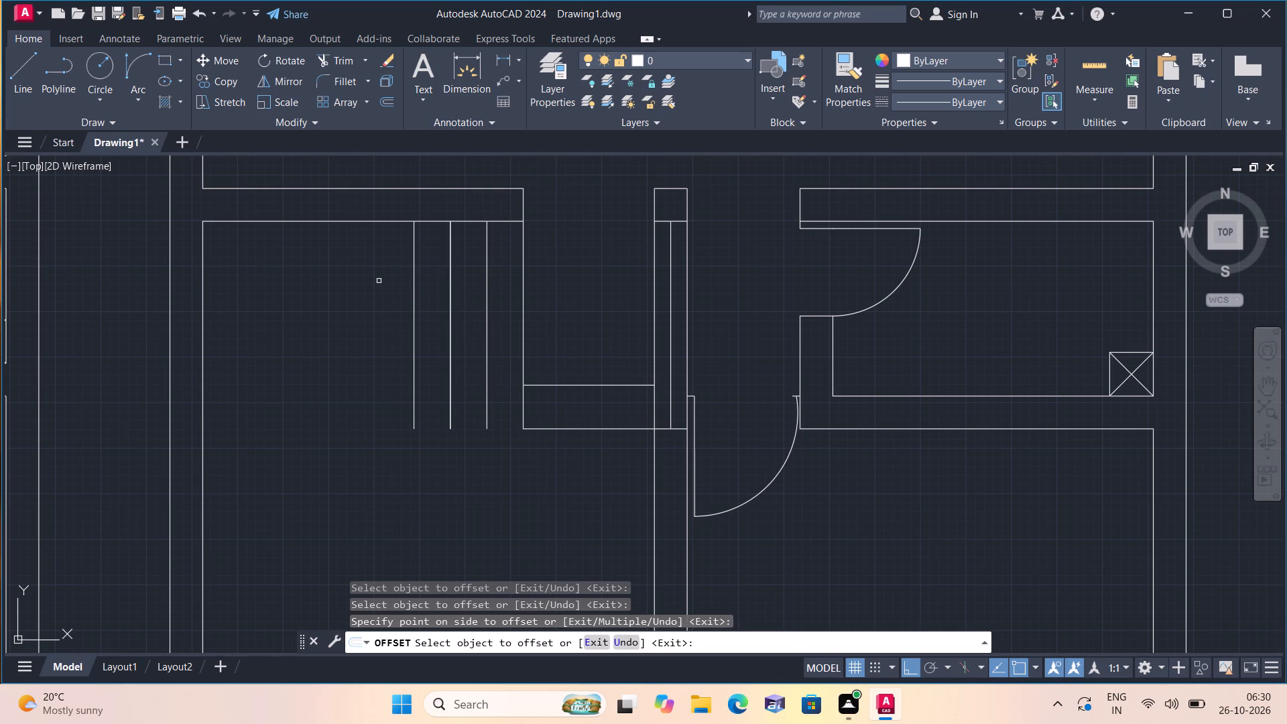
left_click(379, 281)
left_click_drag(418, 297, 412, 294)
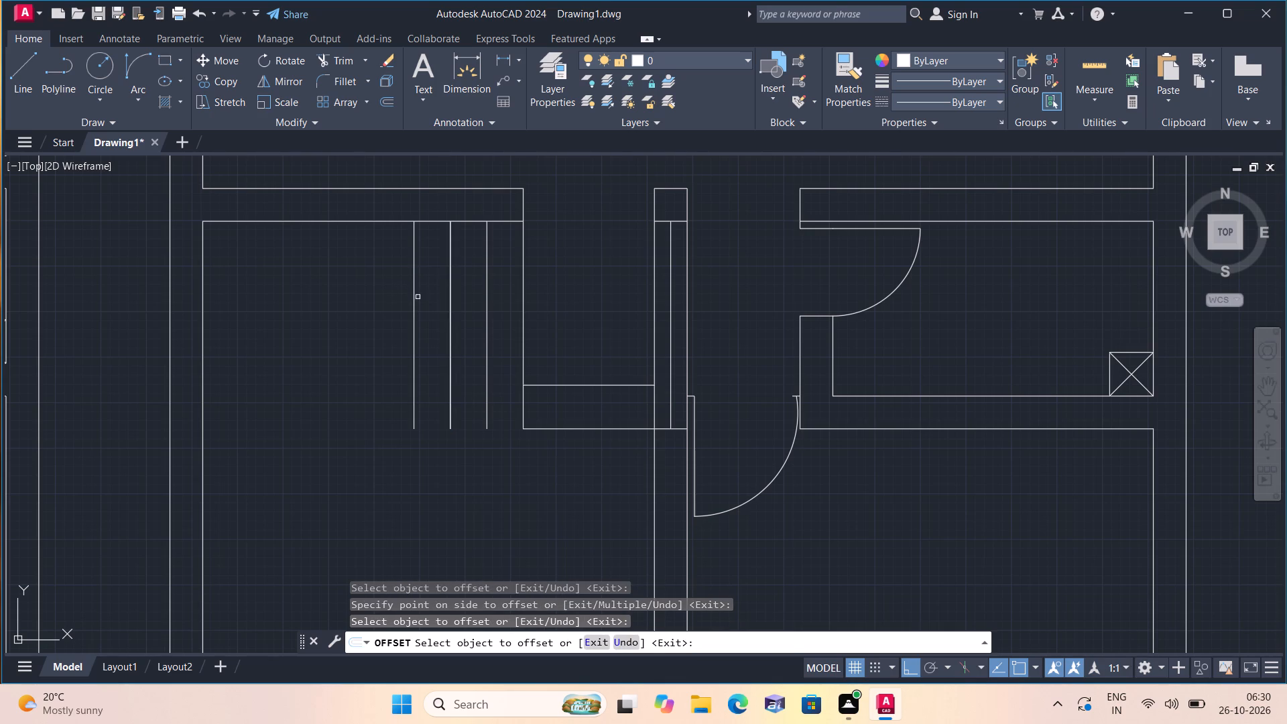
left_click_drag(412, 294, 409, 292)
left_click(413, 295)
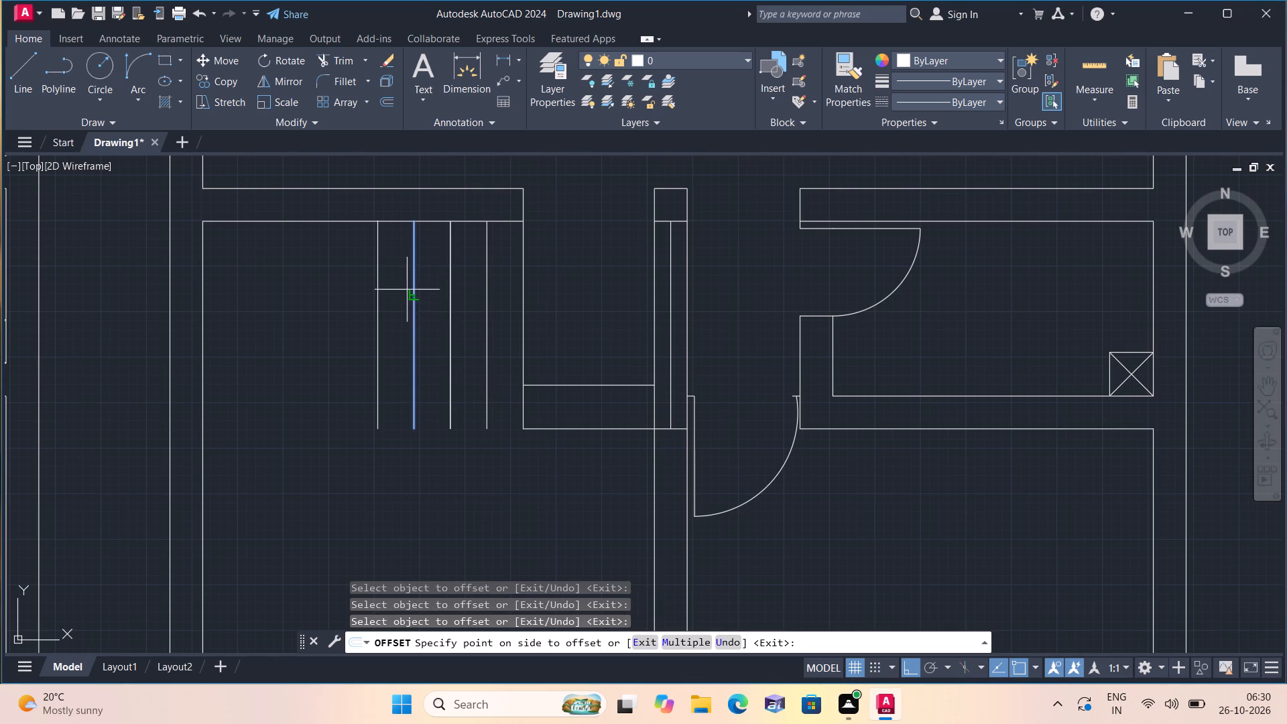
left_click(369, 292)
left_click(375, 296)
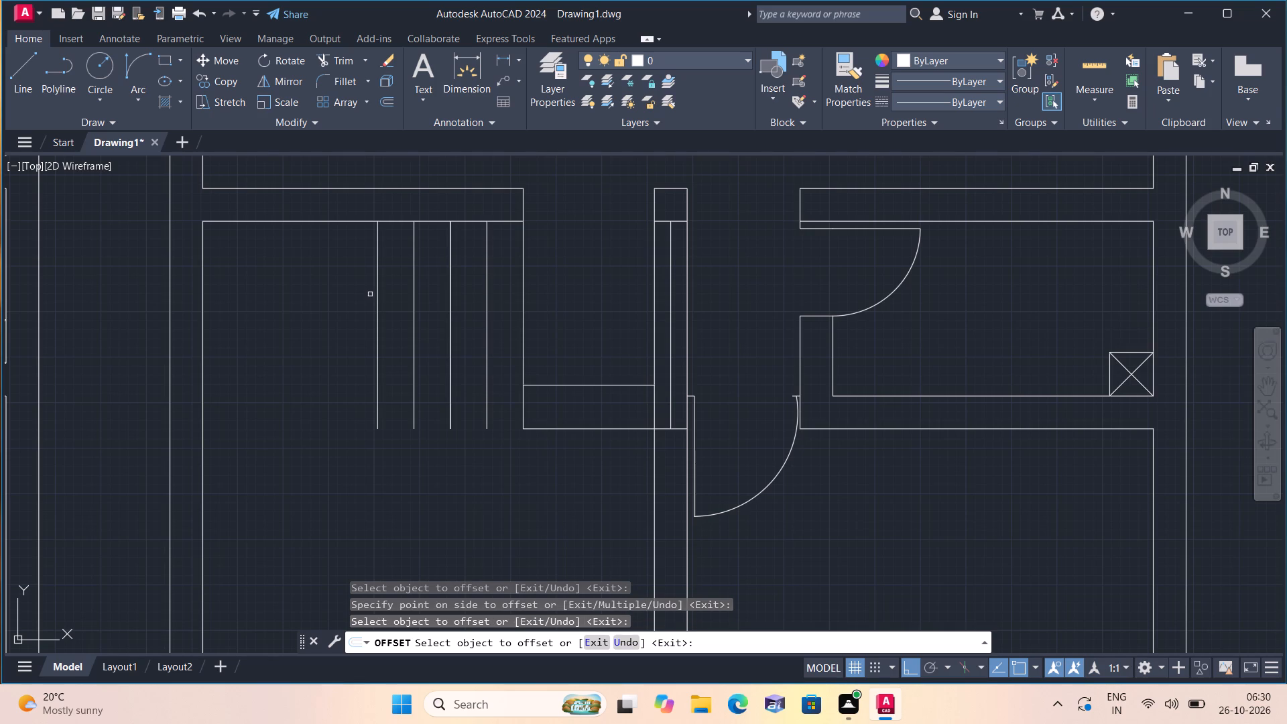
left_click(379, 300)
left_click(325, 286)
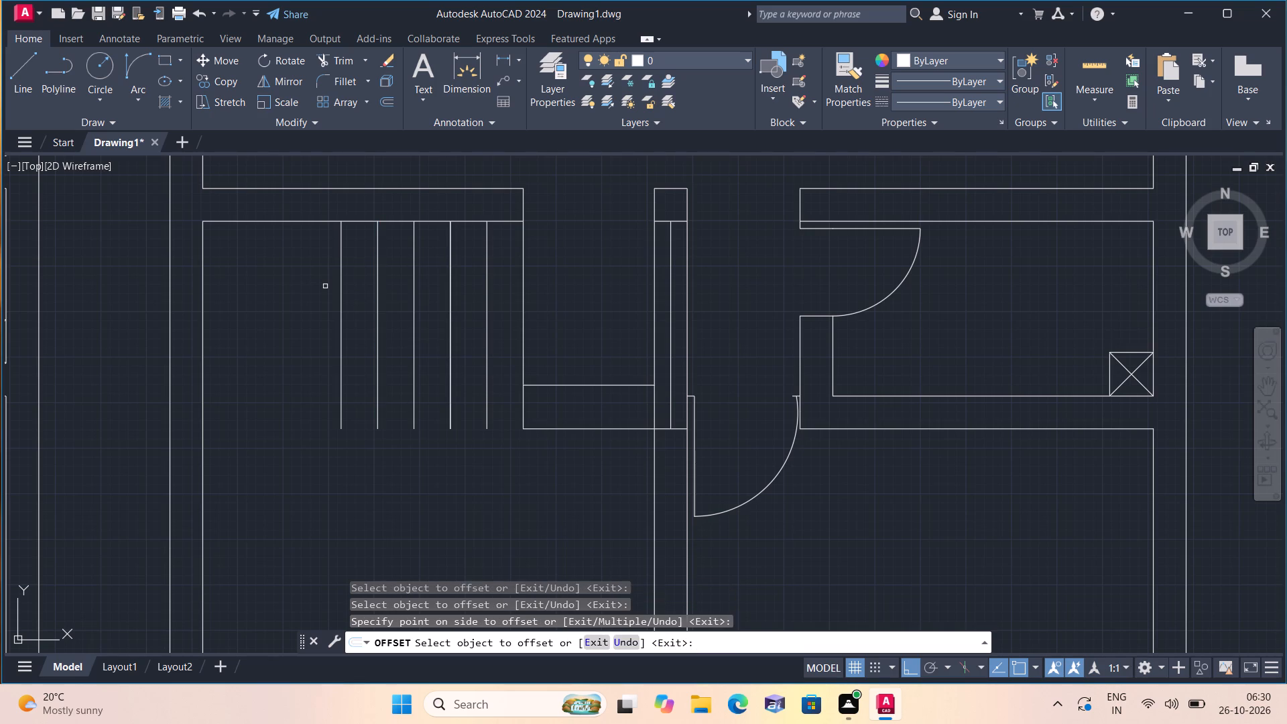
key("Escape")
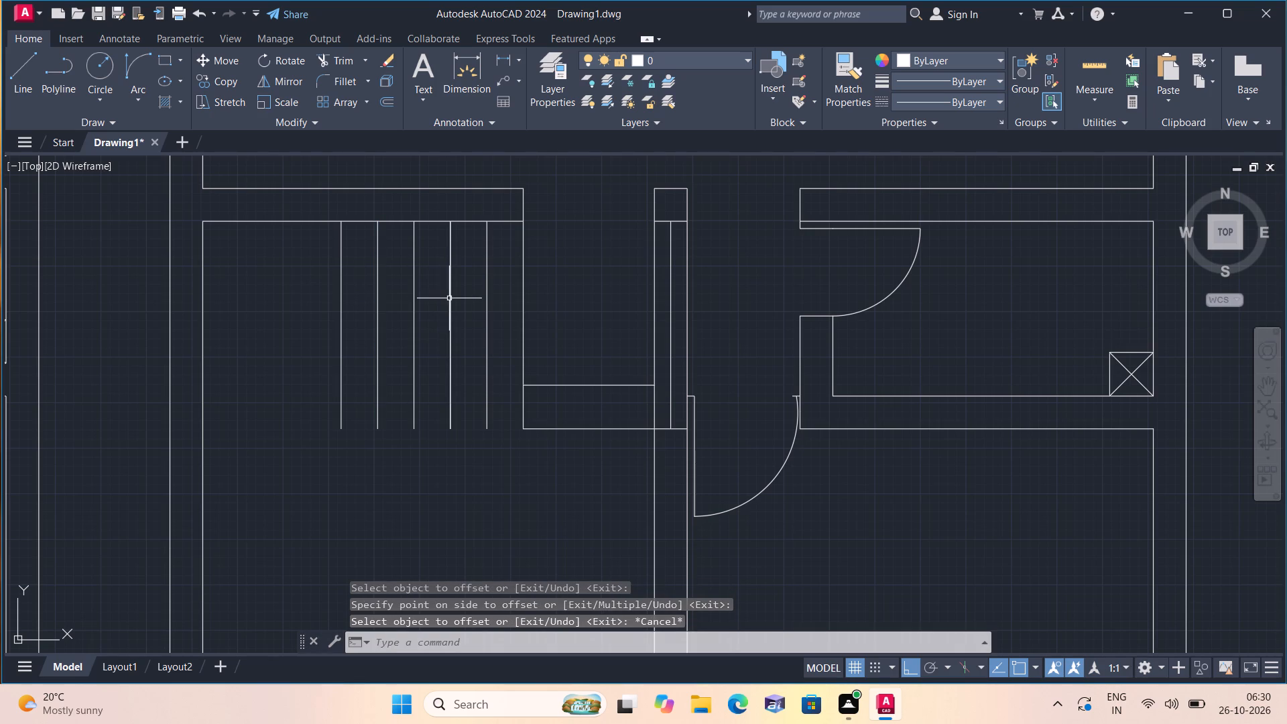
left_click(449, 298)
key("Escape")
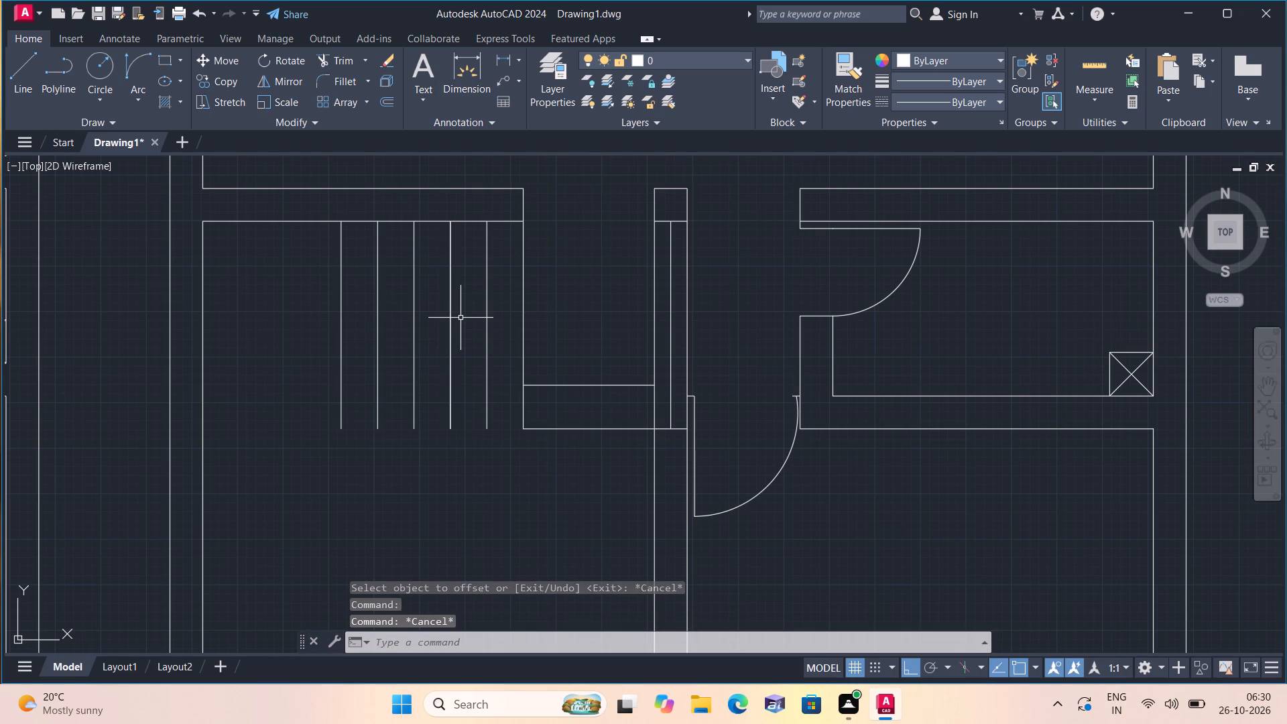
Draw a horizontal line from the left end of the recess's 1' offset line to the left outer wall's inner face.
key("l")
key("space")
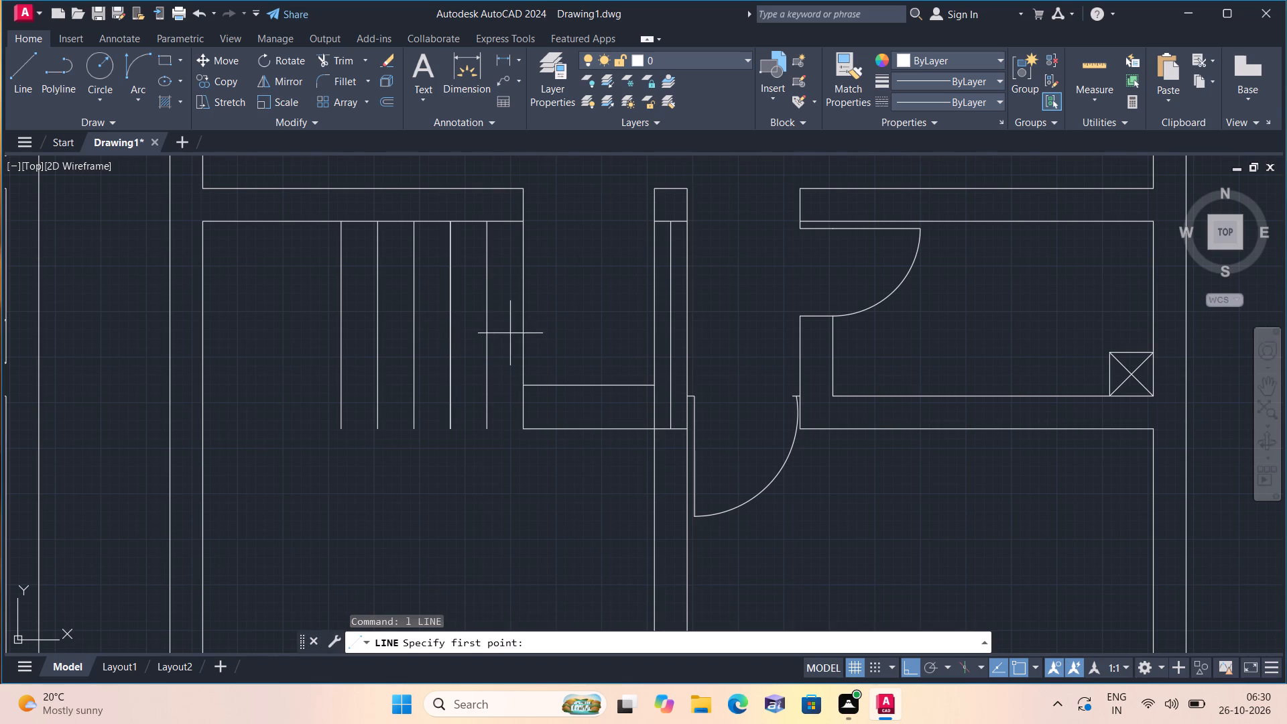
left_click(522, 387)
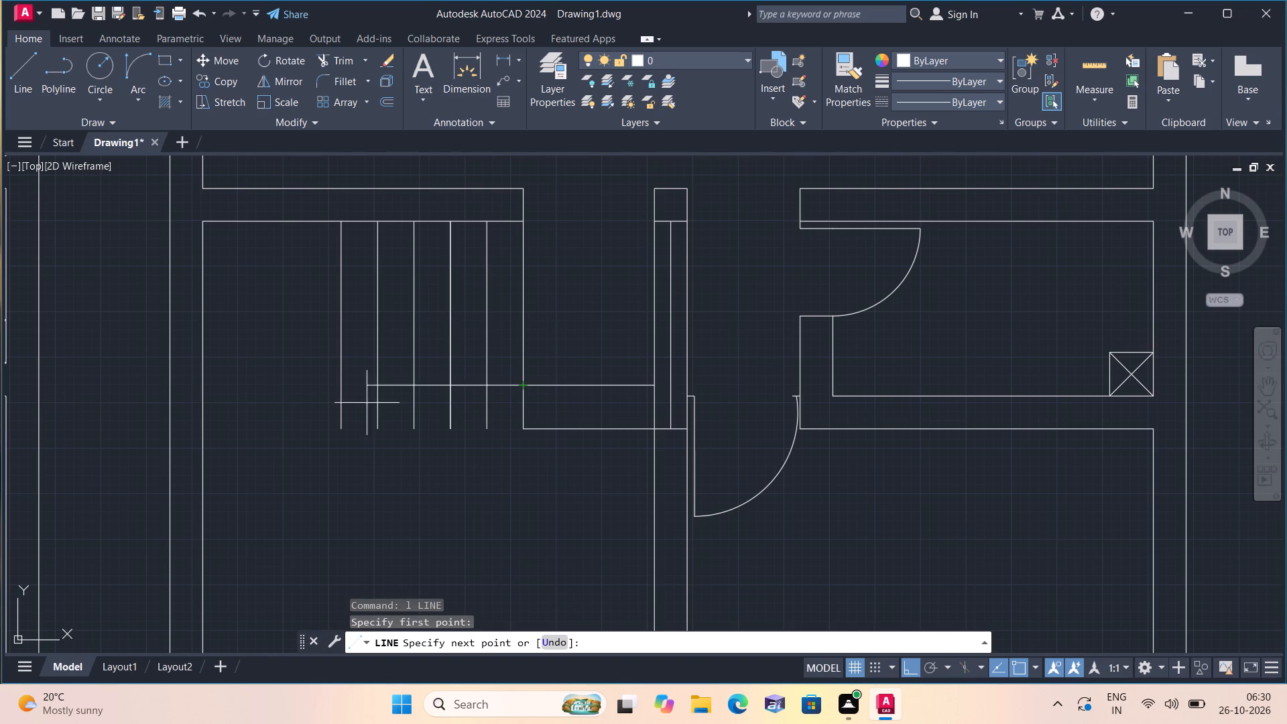
left_click(204, 388)
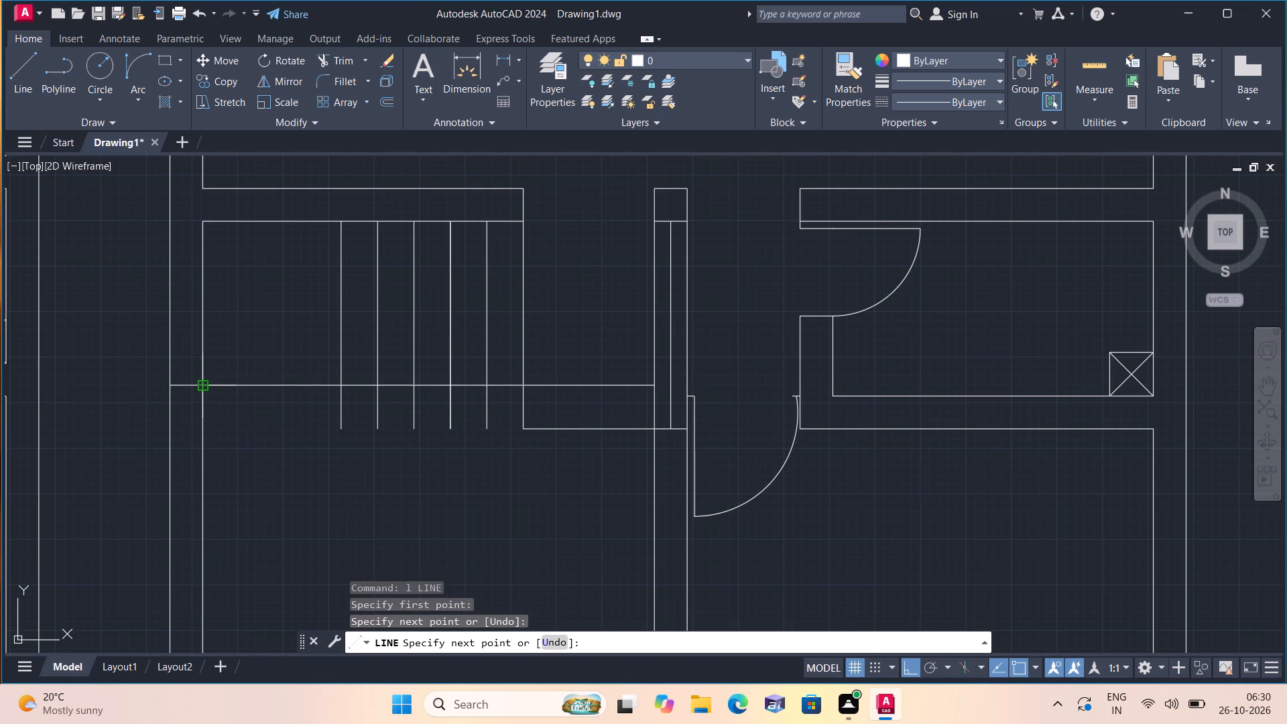
key("space")
Trim the five stair tread lines where they extend below the new horizontal line.
key("t")
type("rim")
key("space")
left_click_drag(501, 412, 490, 412)
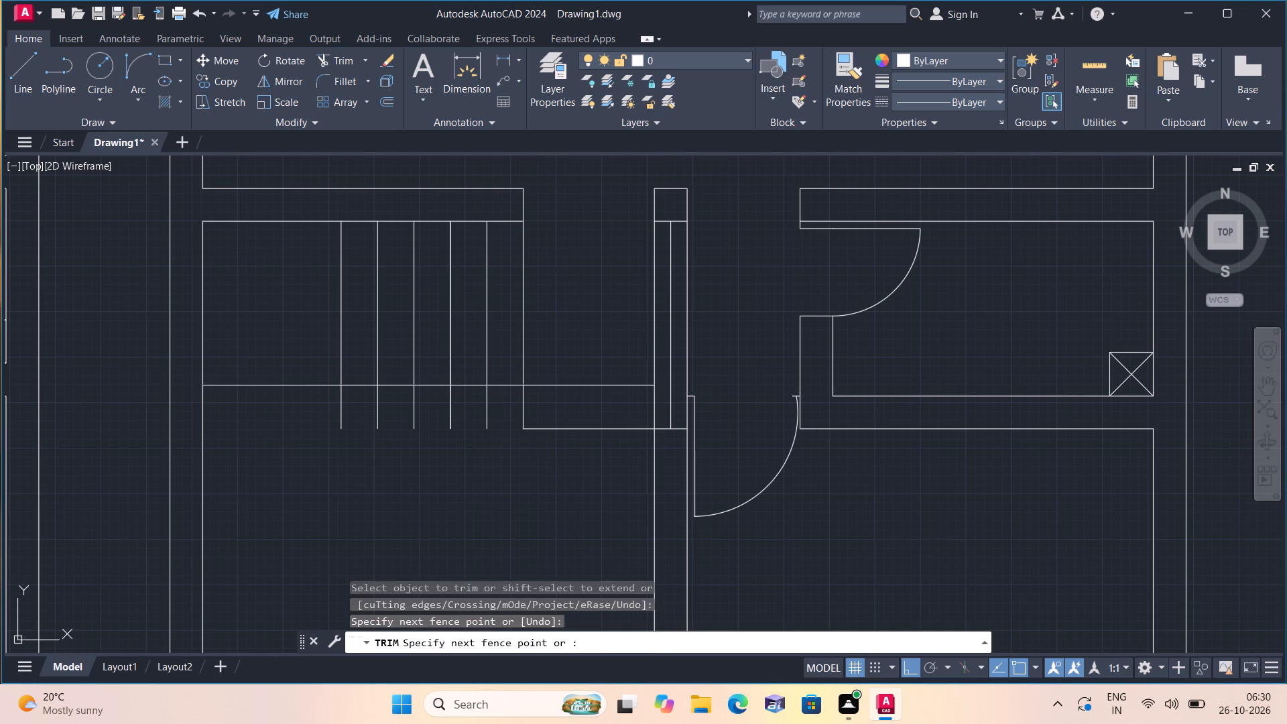
left_click(296, 426)
key("space")
Draw a vertical line straight down from the lower end of the leftmost stair tread line, stopping above the plan's lower wall.
type("l")
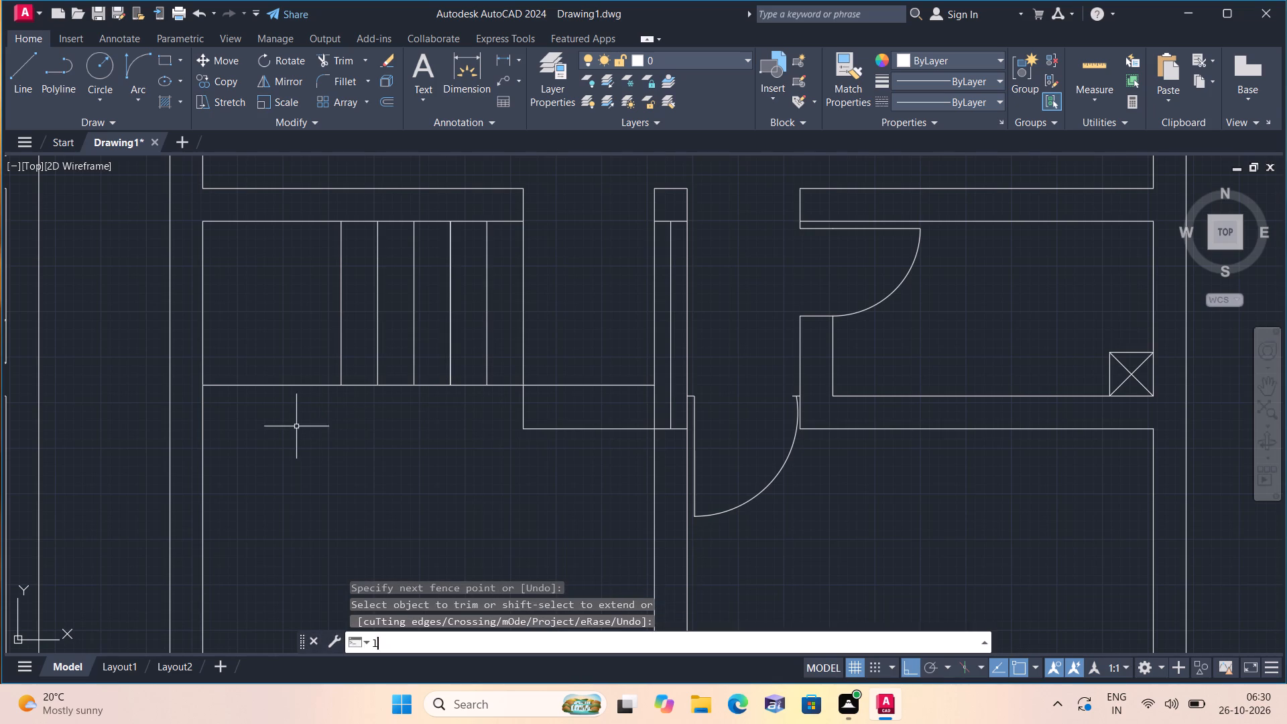
key("space")
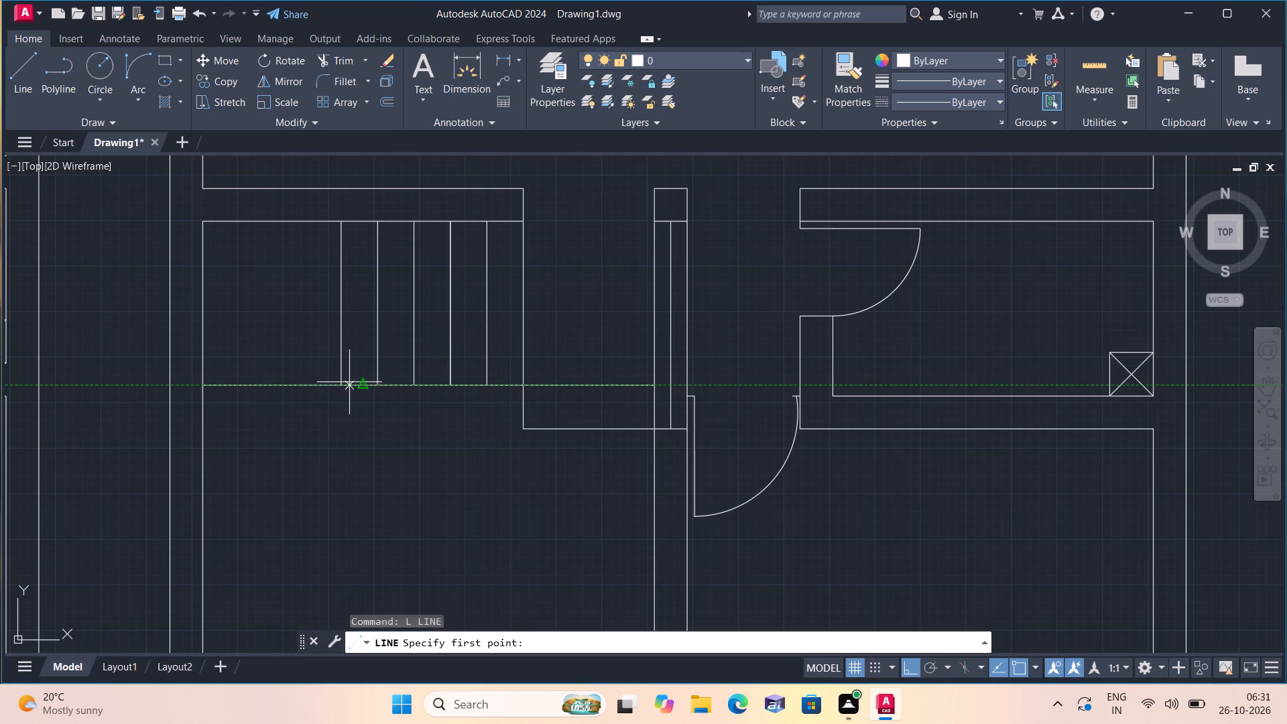
left_click(340, 385)
middle_click_drag(345, 495, 344, 308)
scroll(339, 387, "down", 1)
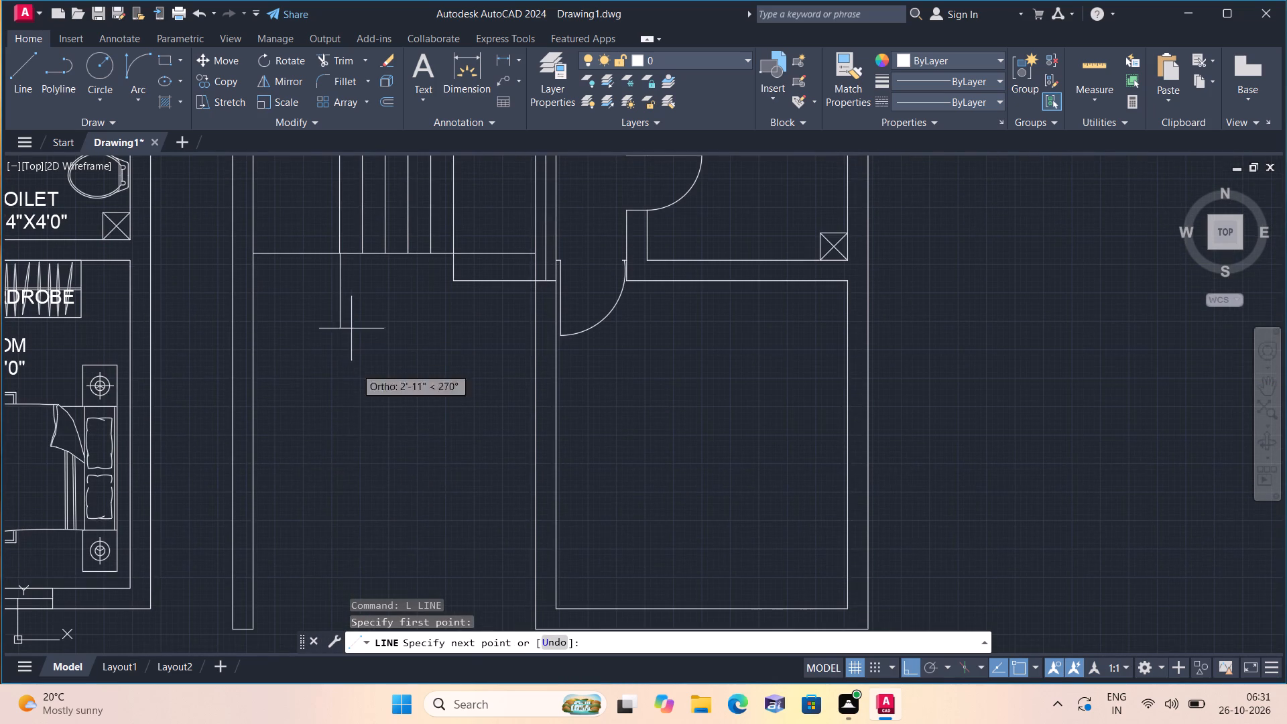
left_click(330, 544)
key("space")
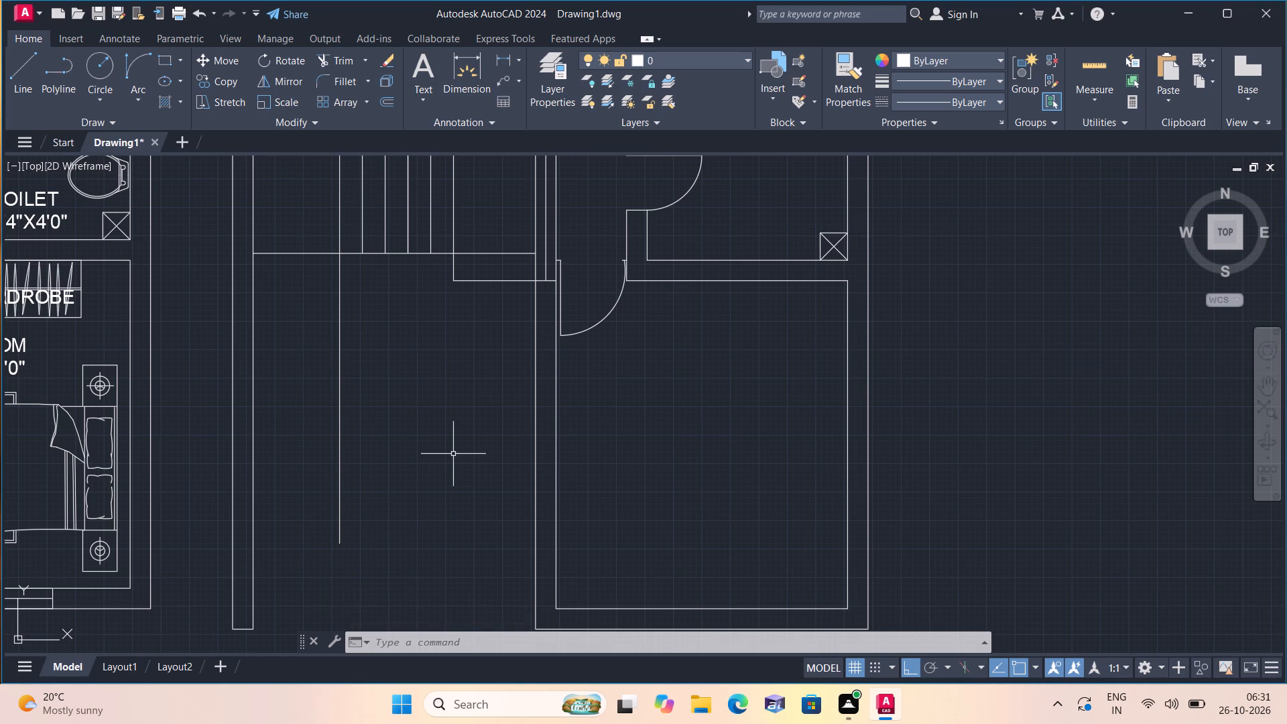
Offset the horizontal line below the upper stair flight downward at successive 10" spacings to create four tread lines.
type("off")
key("space")
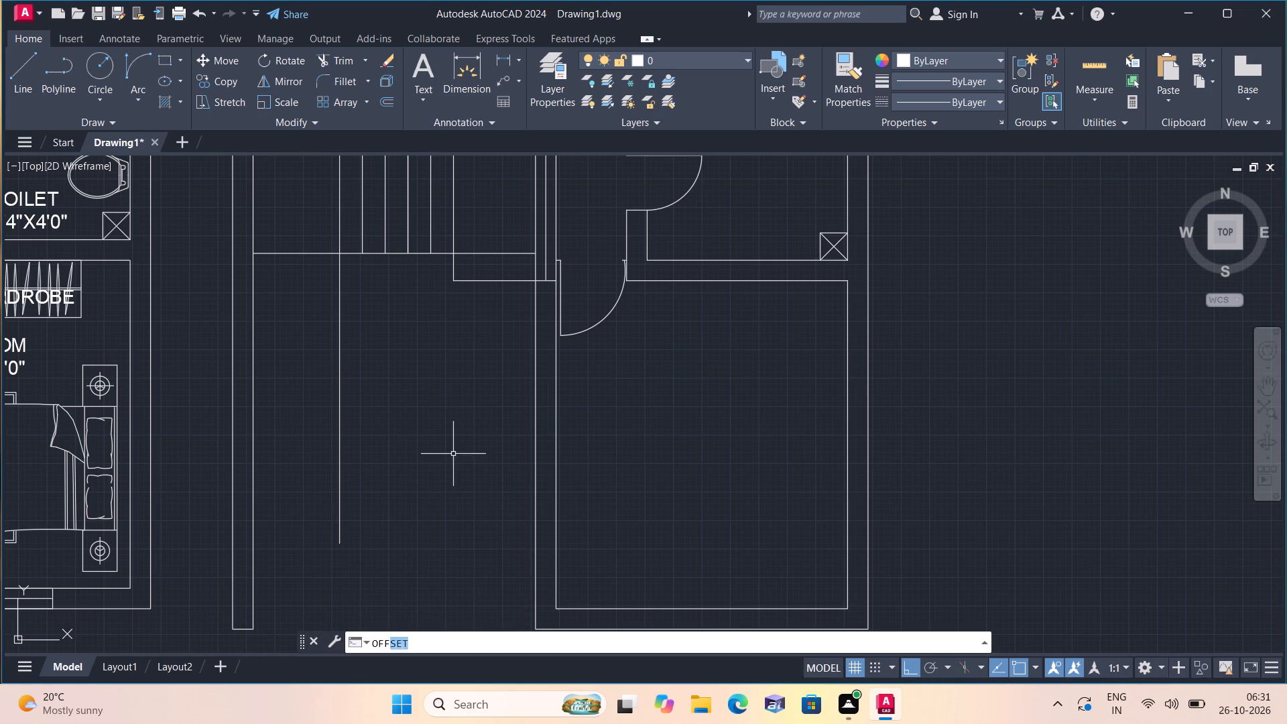
type("10\"")
key("space")
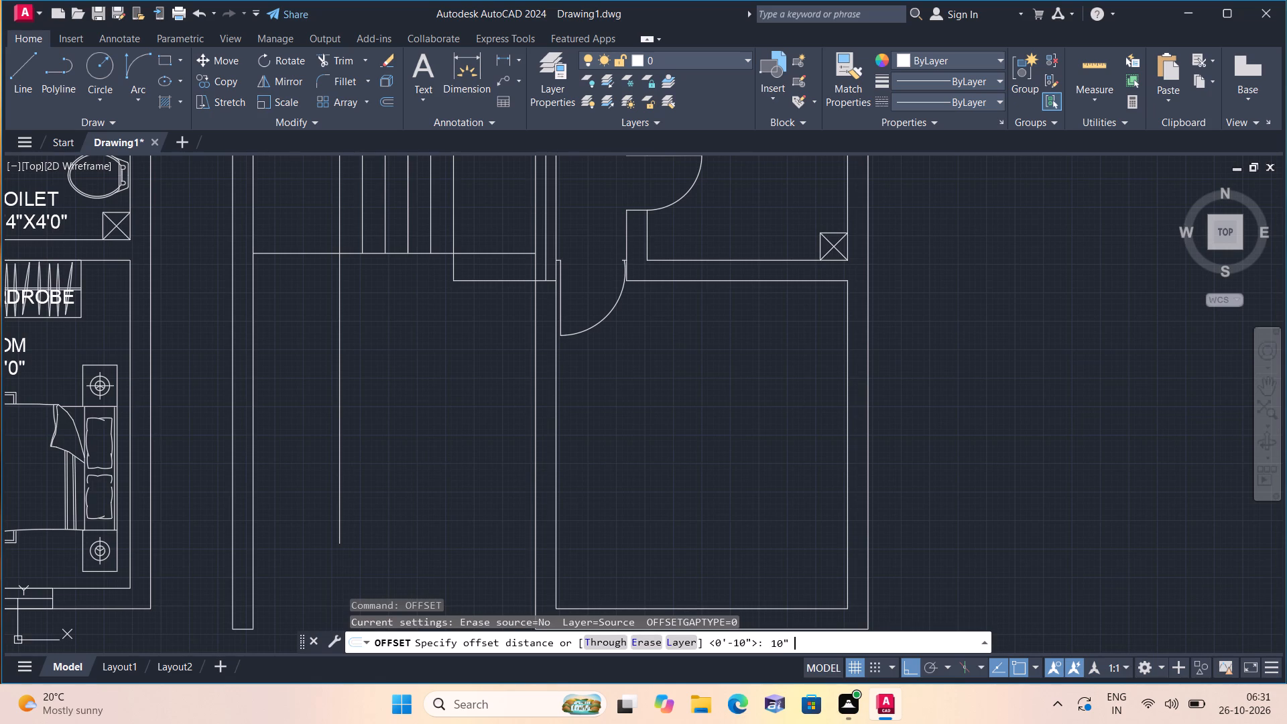
left_click(303, 257)
left_click(304, 255)
left_click(312, 274)
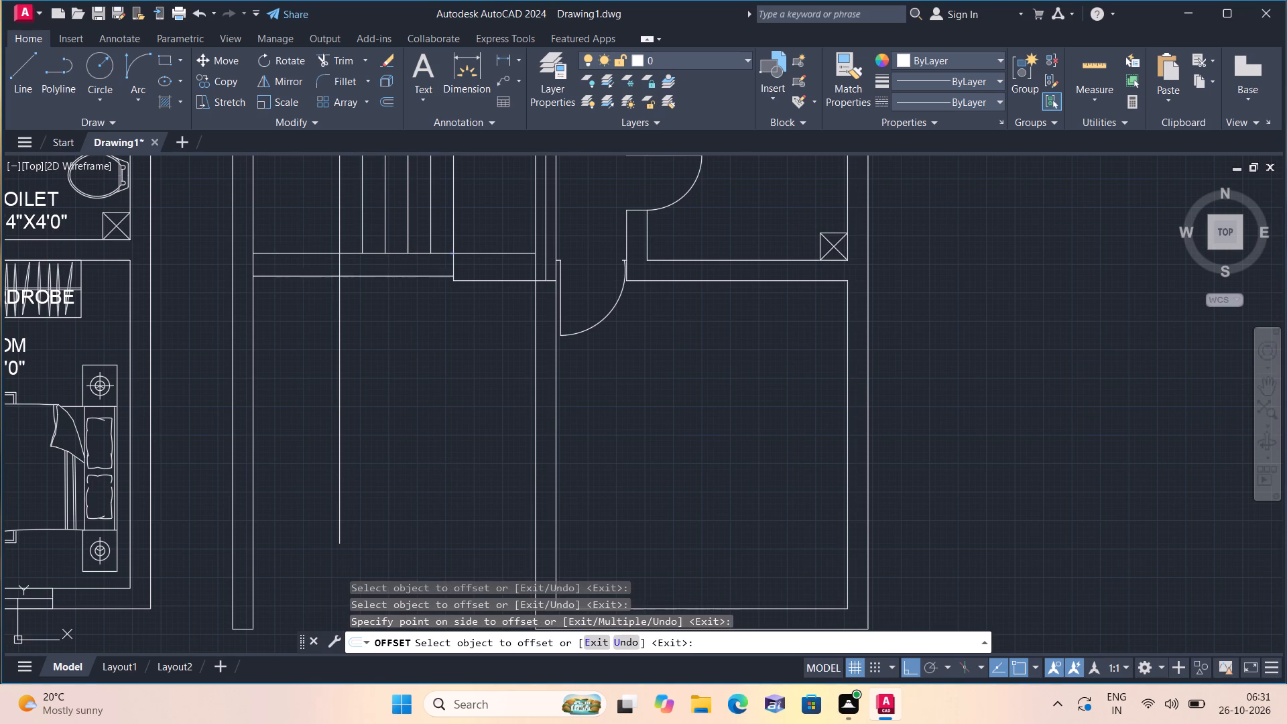
left_click(315, 277)
left_click(315, 302)
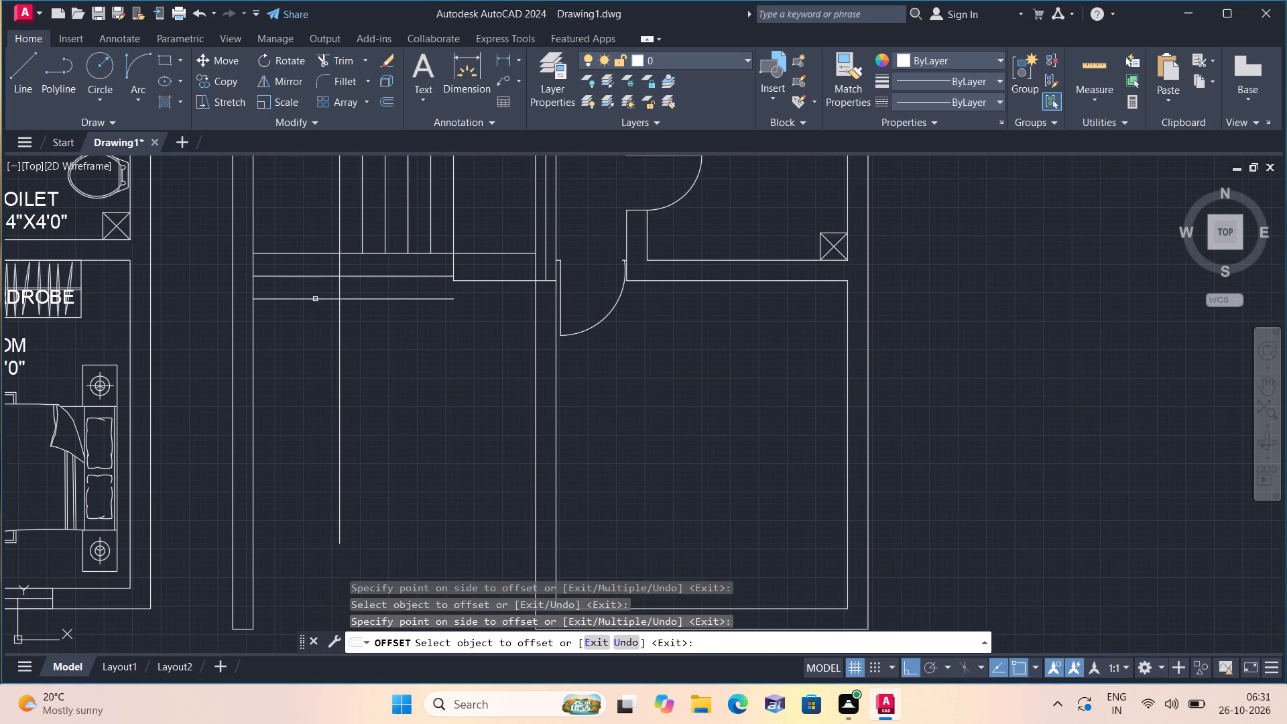
left_click(315, 299)
left_click(315, 322)
left_click(315, 322)
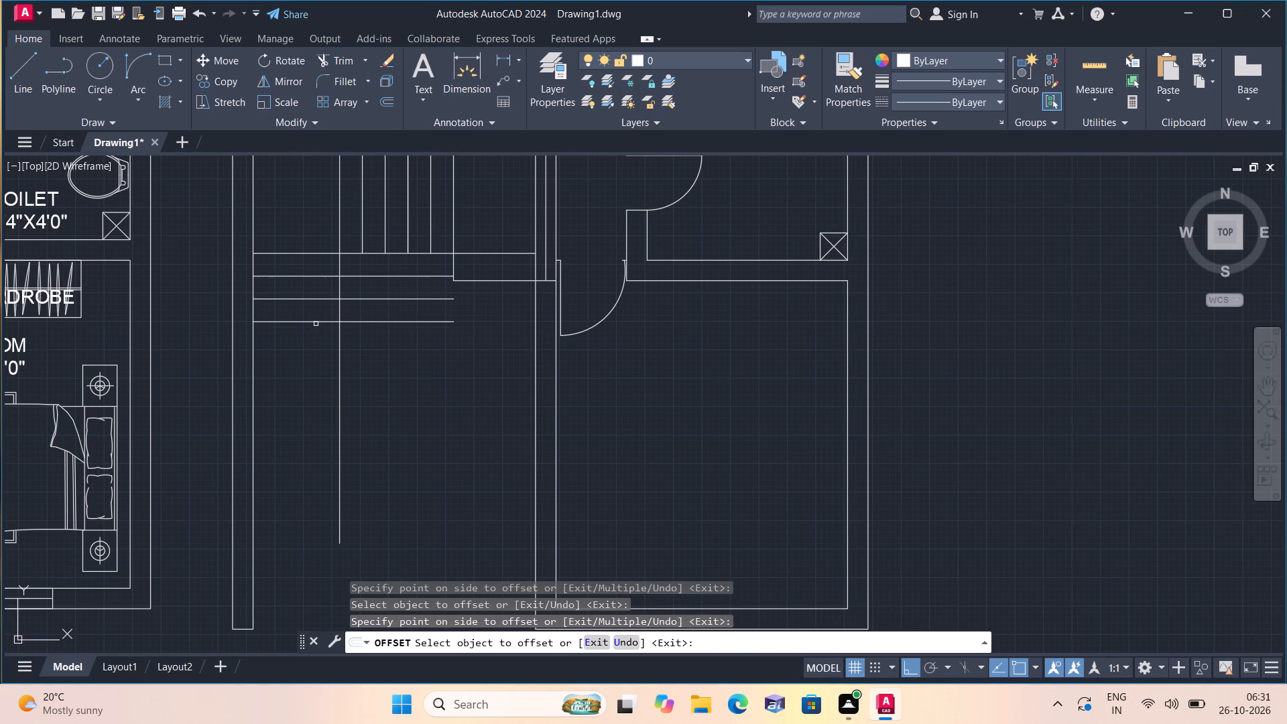
left_click(316, 324)
left_click(318, 341)
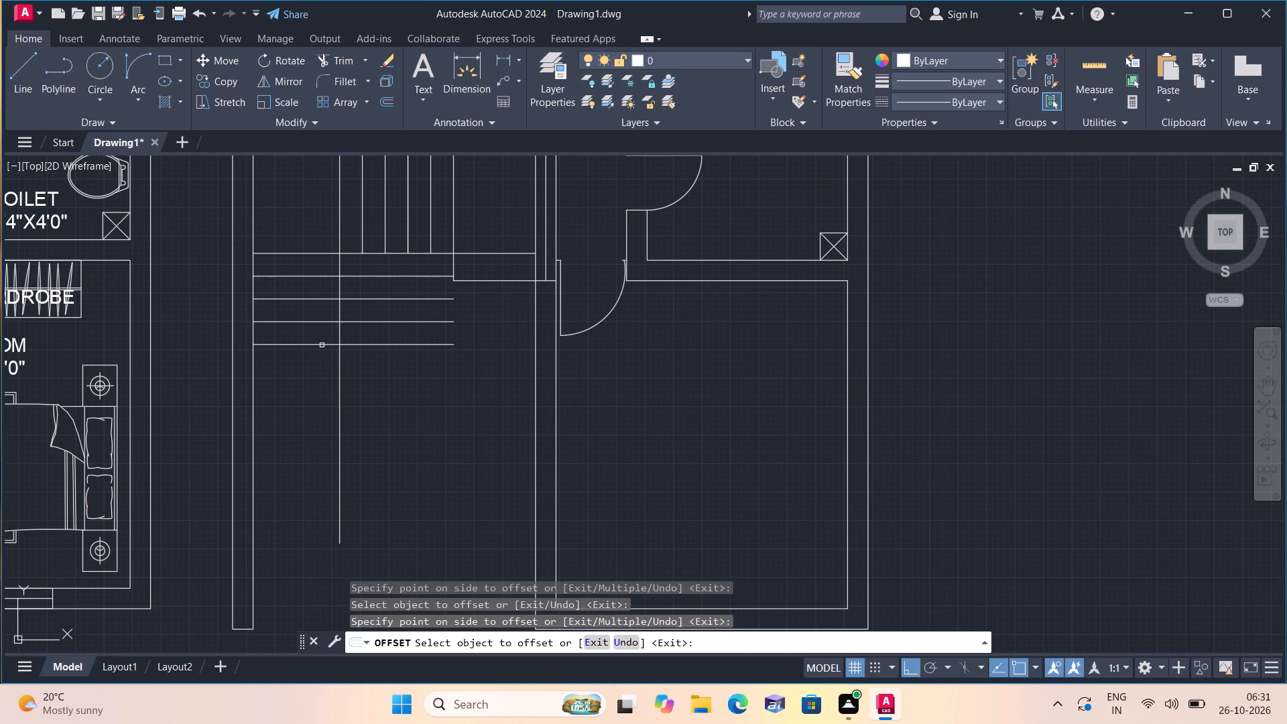
Continue the 10" offsets downward from the fourth horizontal tread line to add seven more tread lines.
left_click(322, 345)
left_click(322, 371)
left_click(324, 369)
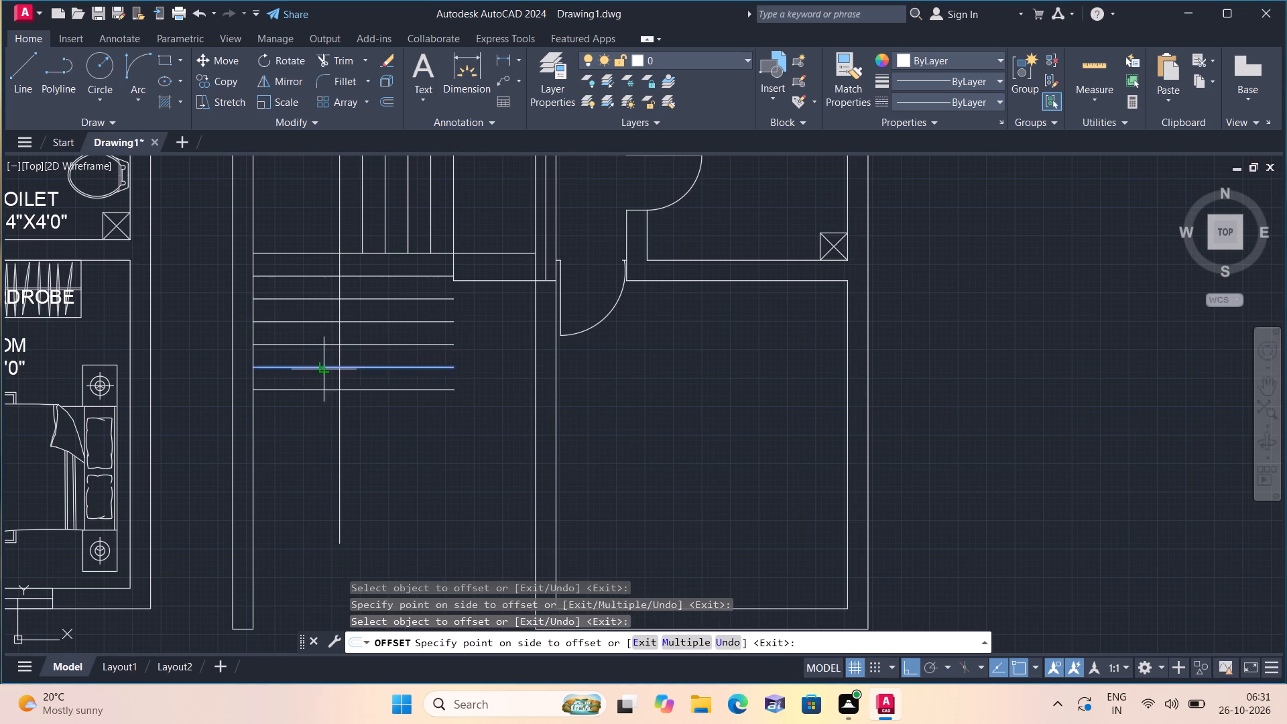
left_click(323, 393)
left_click(322, 391)
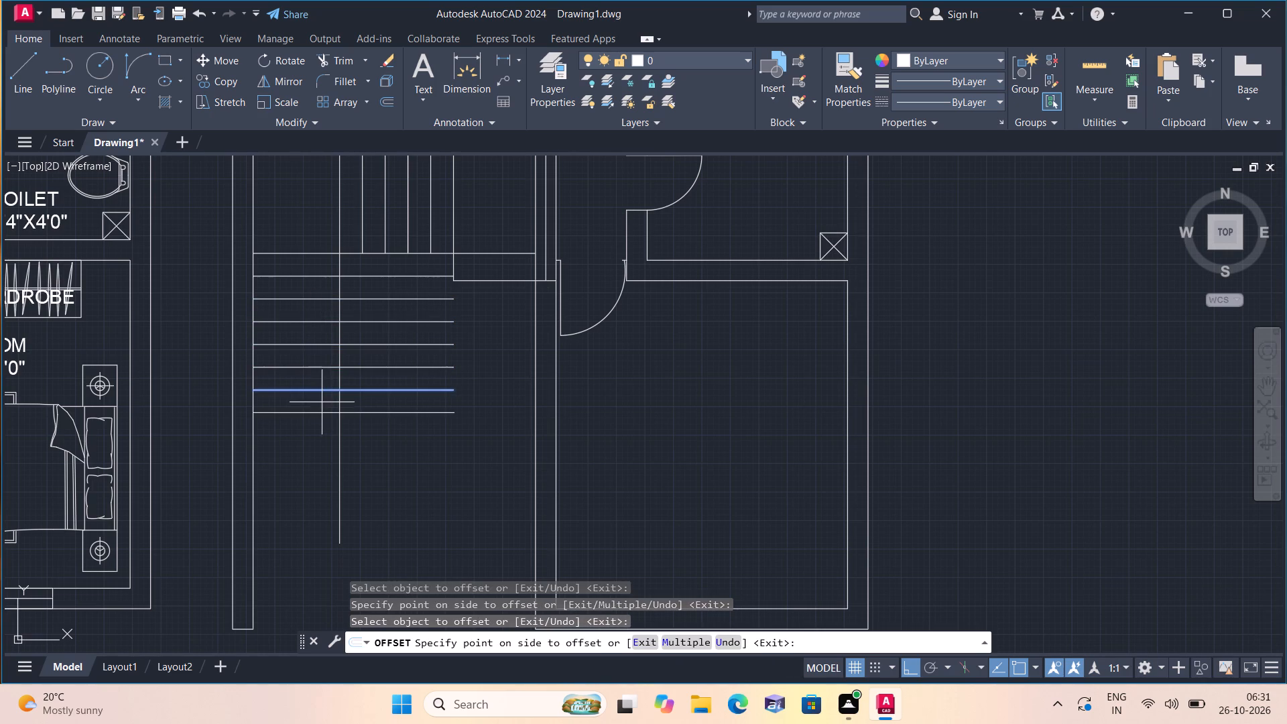
left_click(322, 405)
left_click(322, 412)
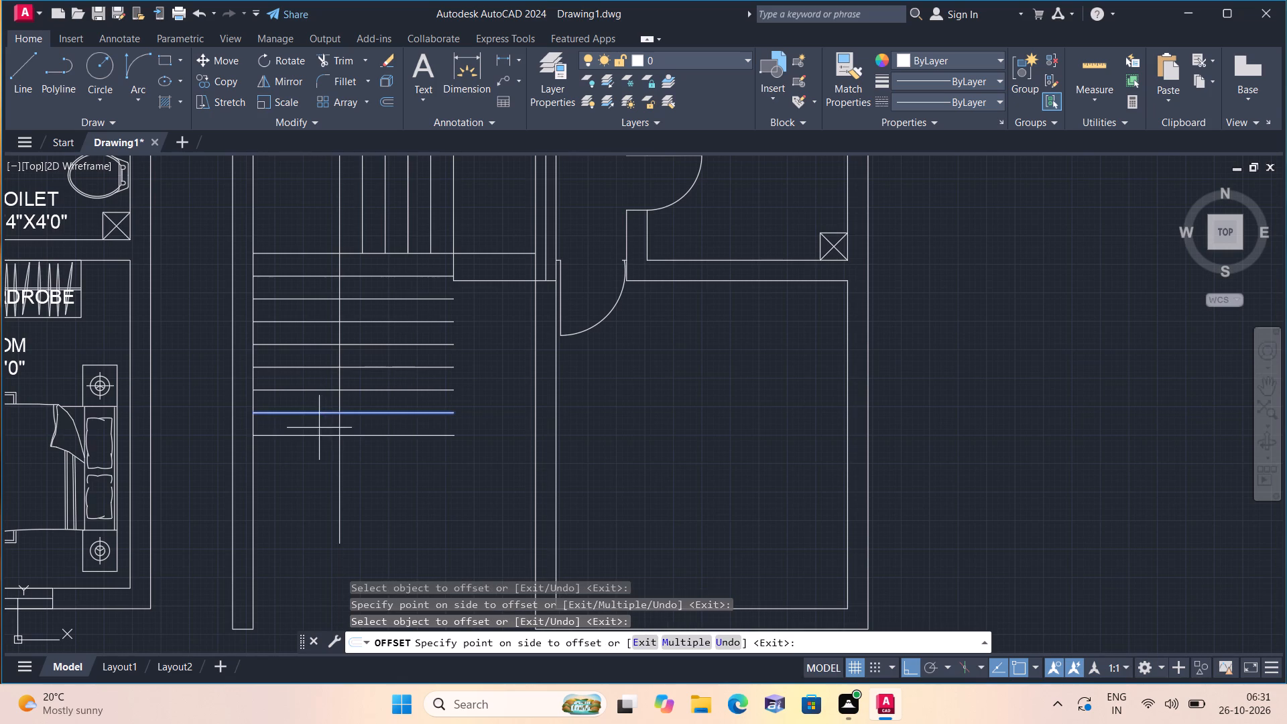
left_click(317, 435)
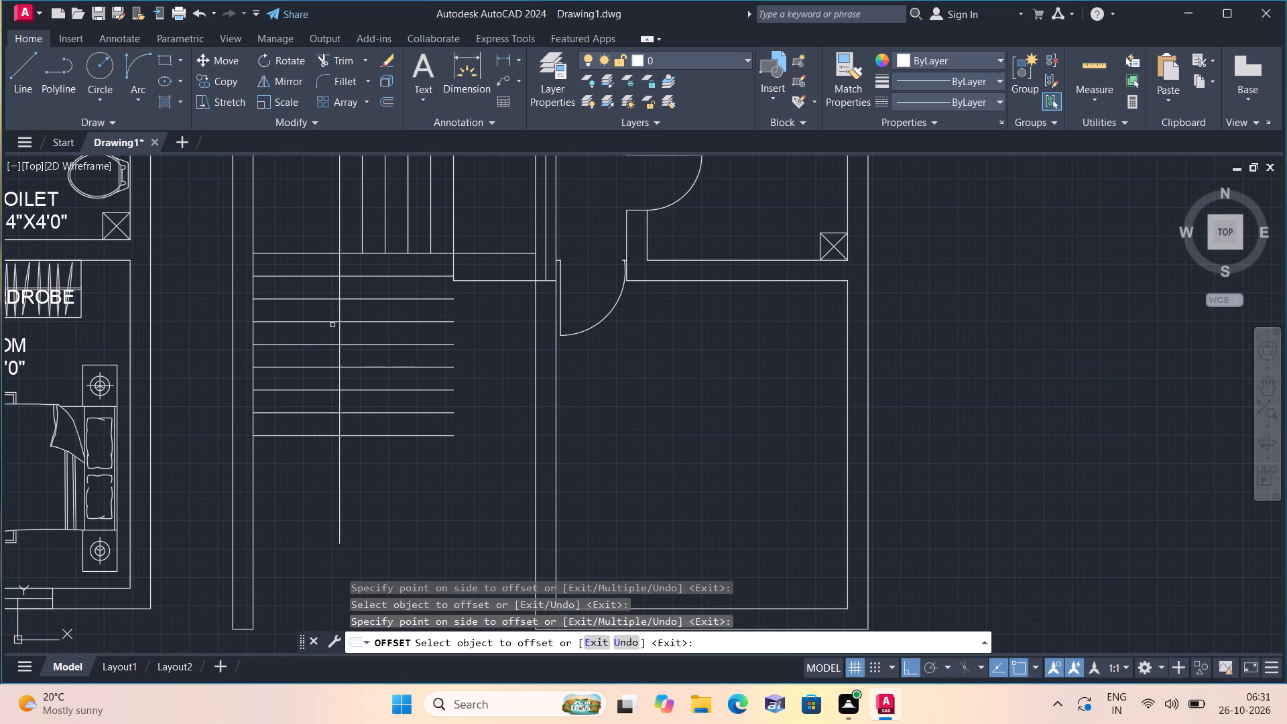
left_click(332, 435)
left_click(316, 459)
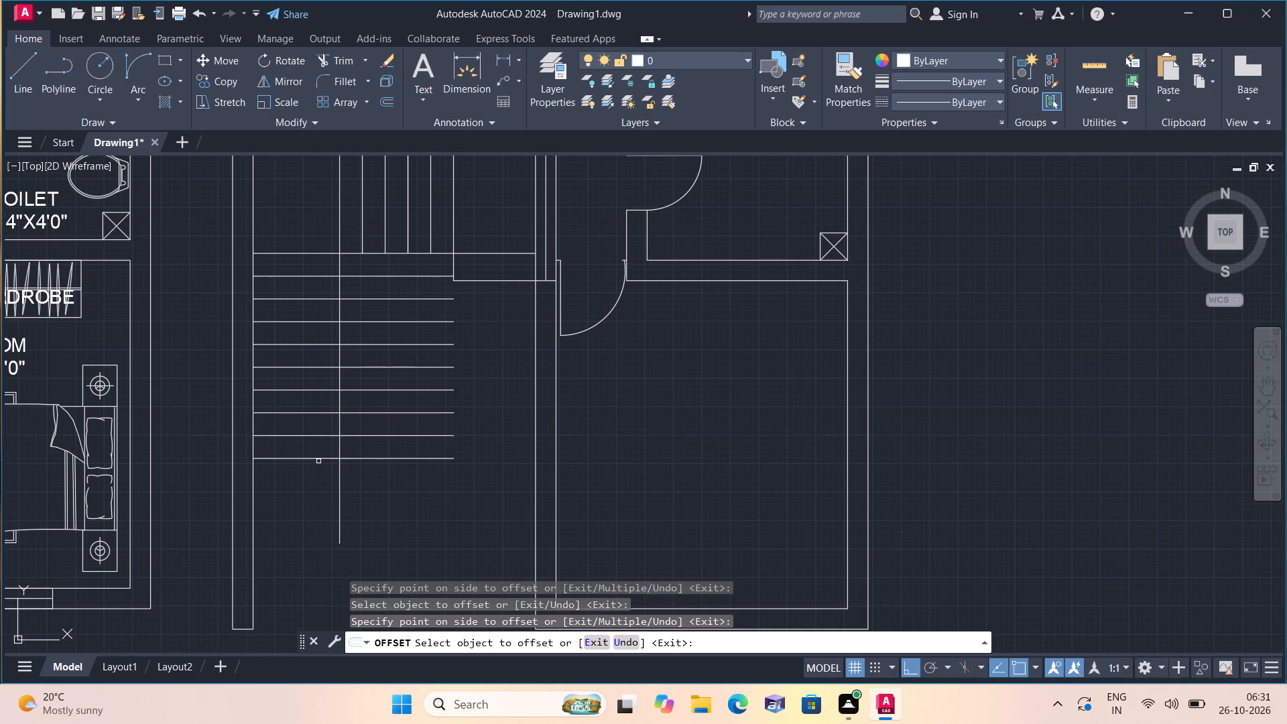
left_click(318, 461)
left_click(320, 460)
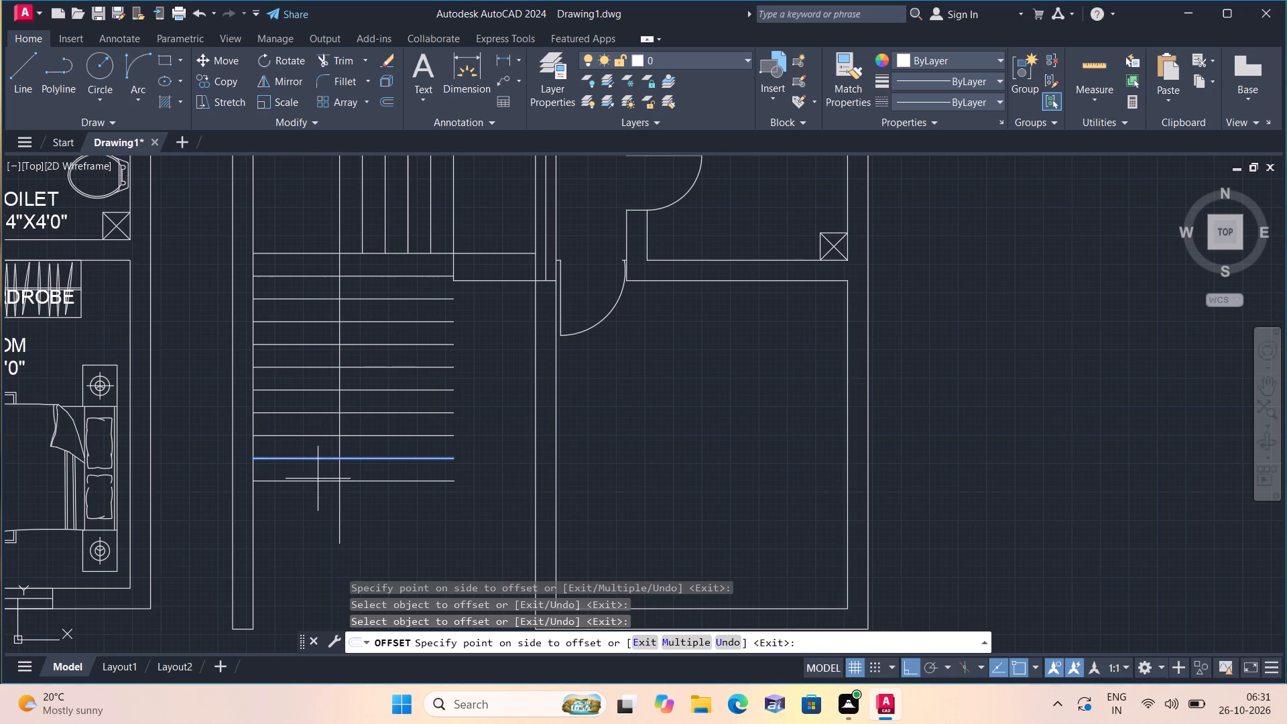
left_click(318, 483)
left_click(320, 480)
left_click(310, 511)
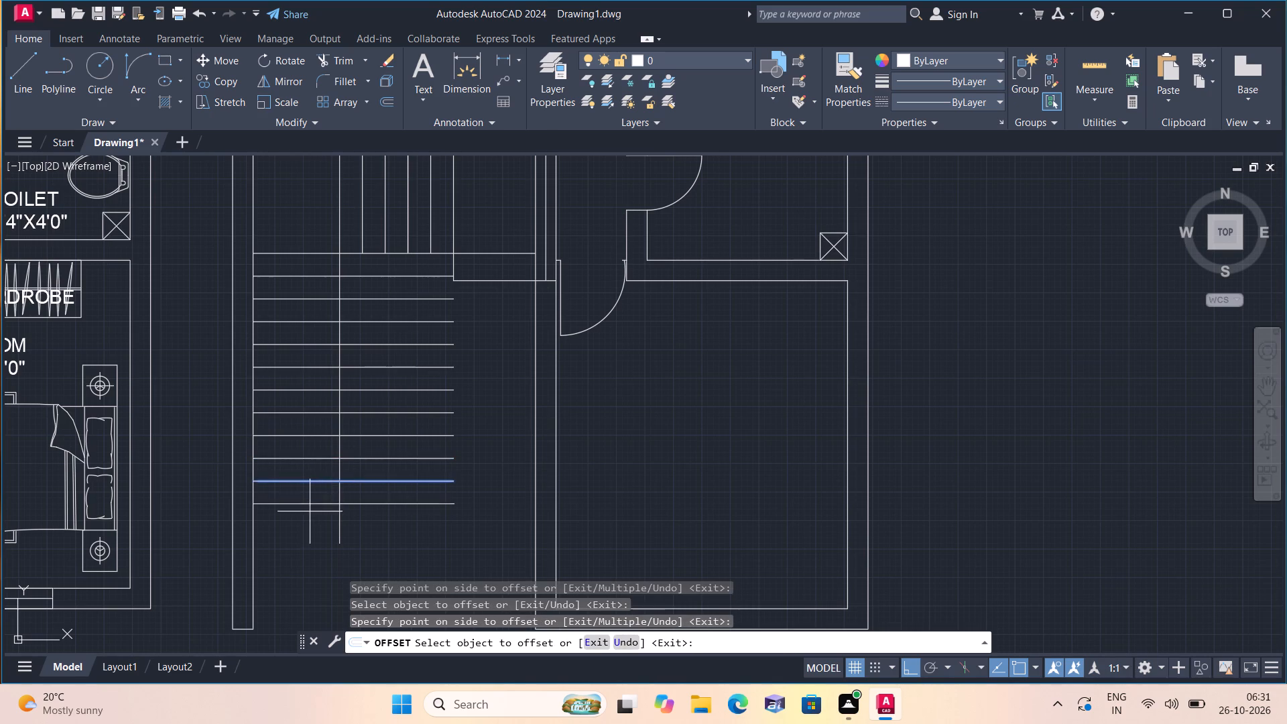
key("Escape")
Trim the horizontal tread lines right of the vertical stair line, and the vertical line's end below the last tread.
type("trim")
key("space")
left_click(328, 524)
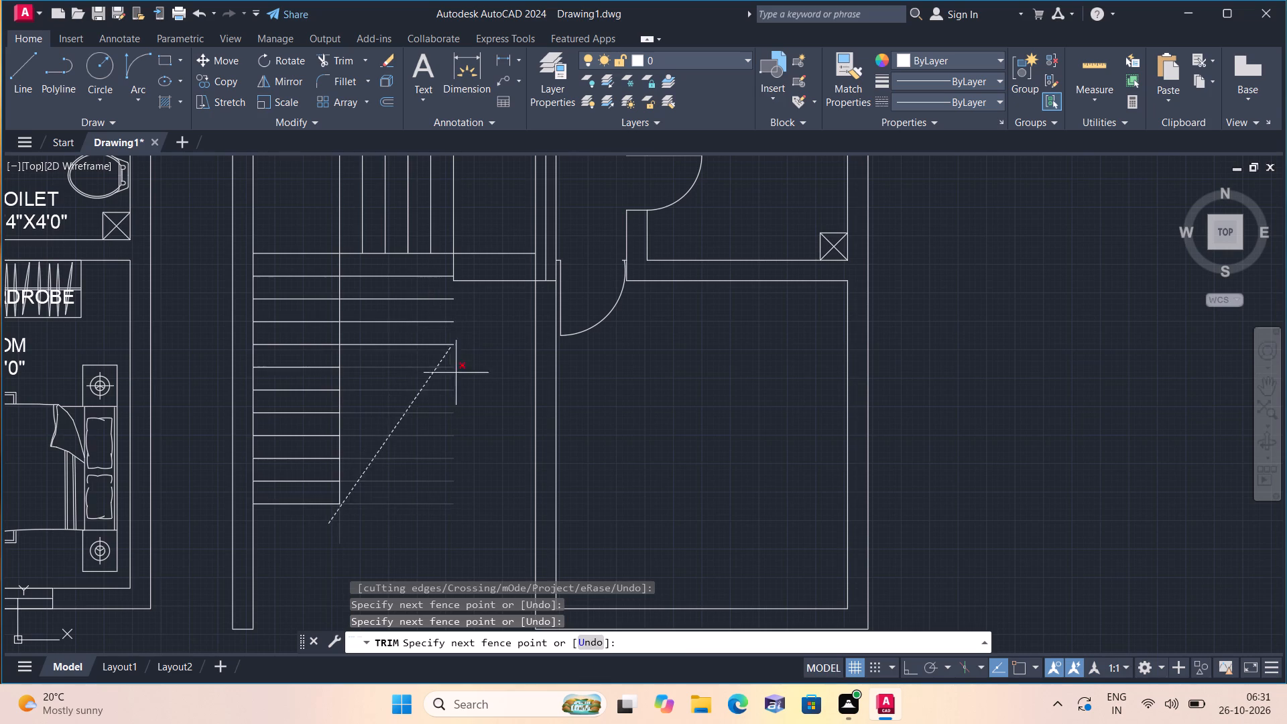
left_click(461, 434)
left_click_drag(439, 463, 436, 452)
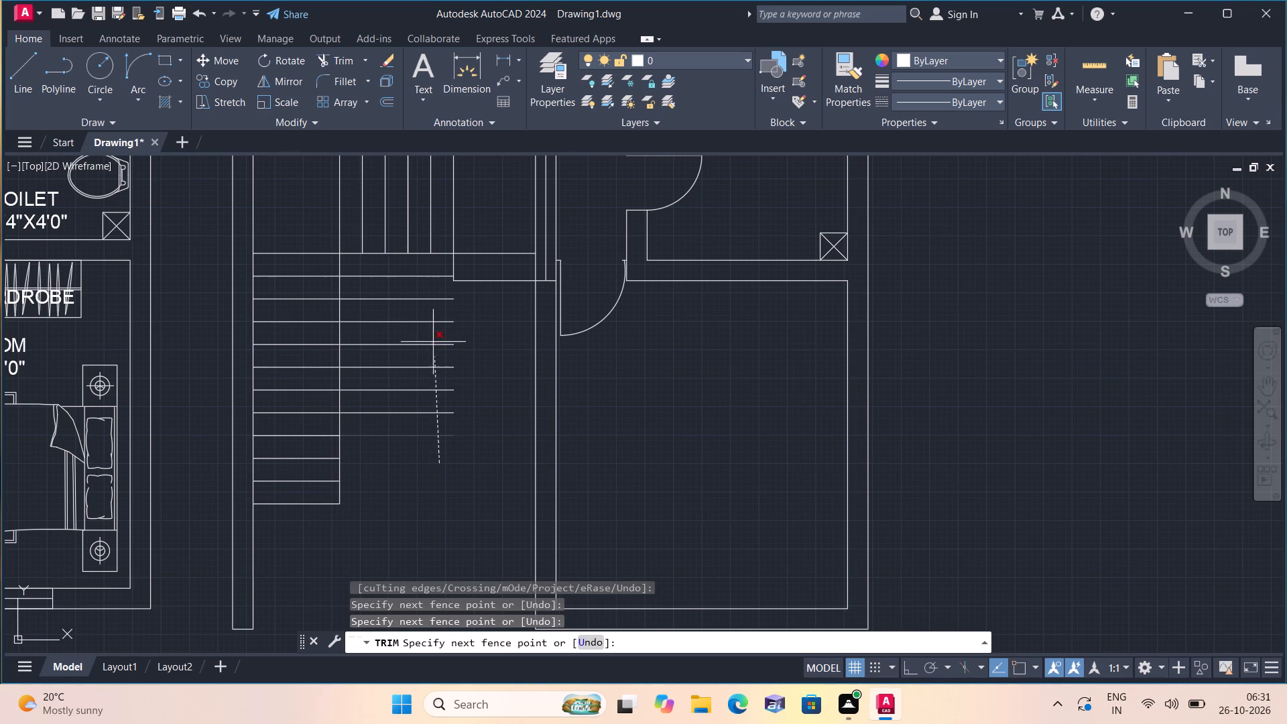
left_click(421, 269)
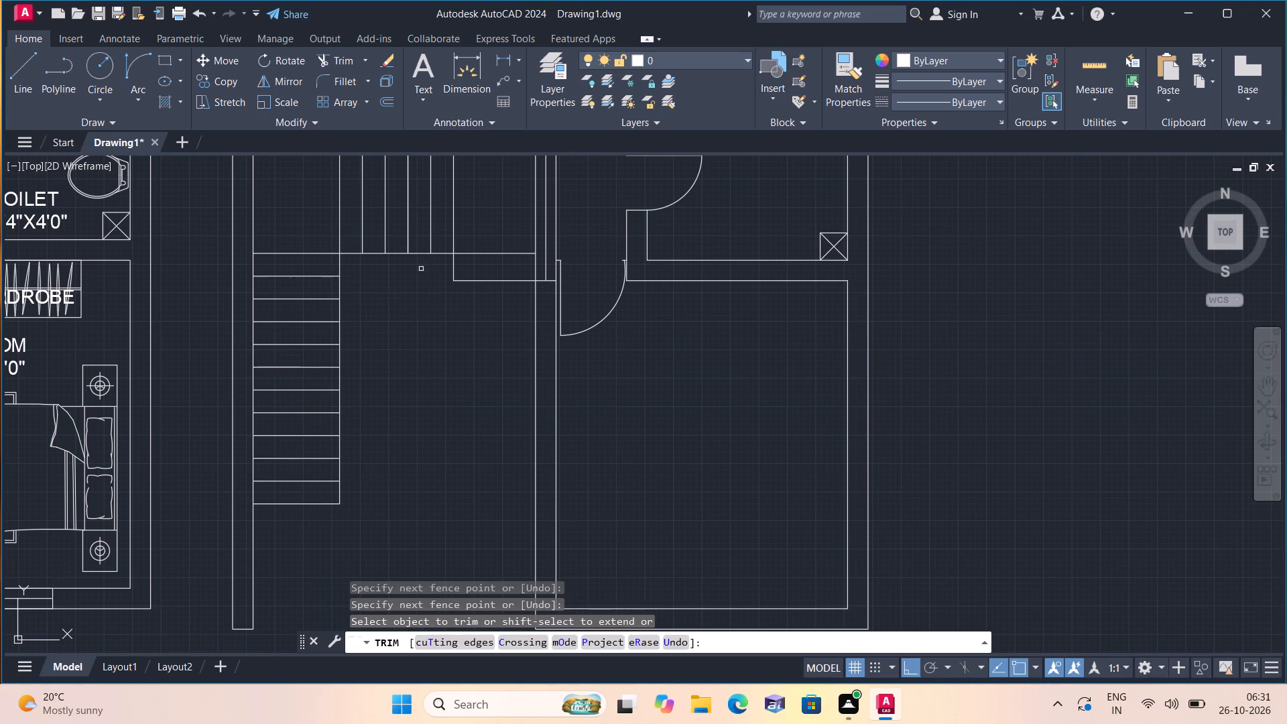
key("space")
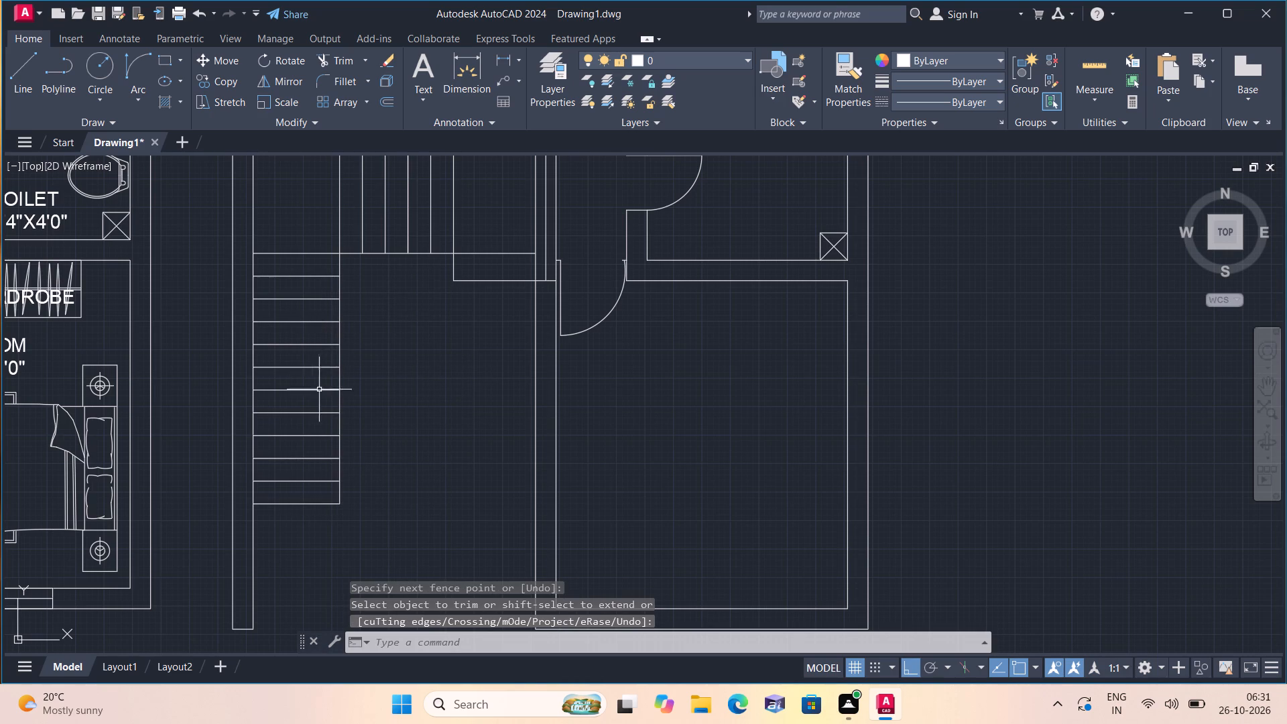
Draw a horizontal direction line from the midpoint of the recess's left edge across the upper treads to the leftmost tread line.
scroll(399, 420, "down", 2)
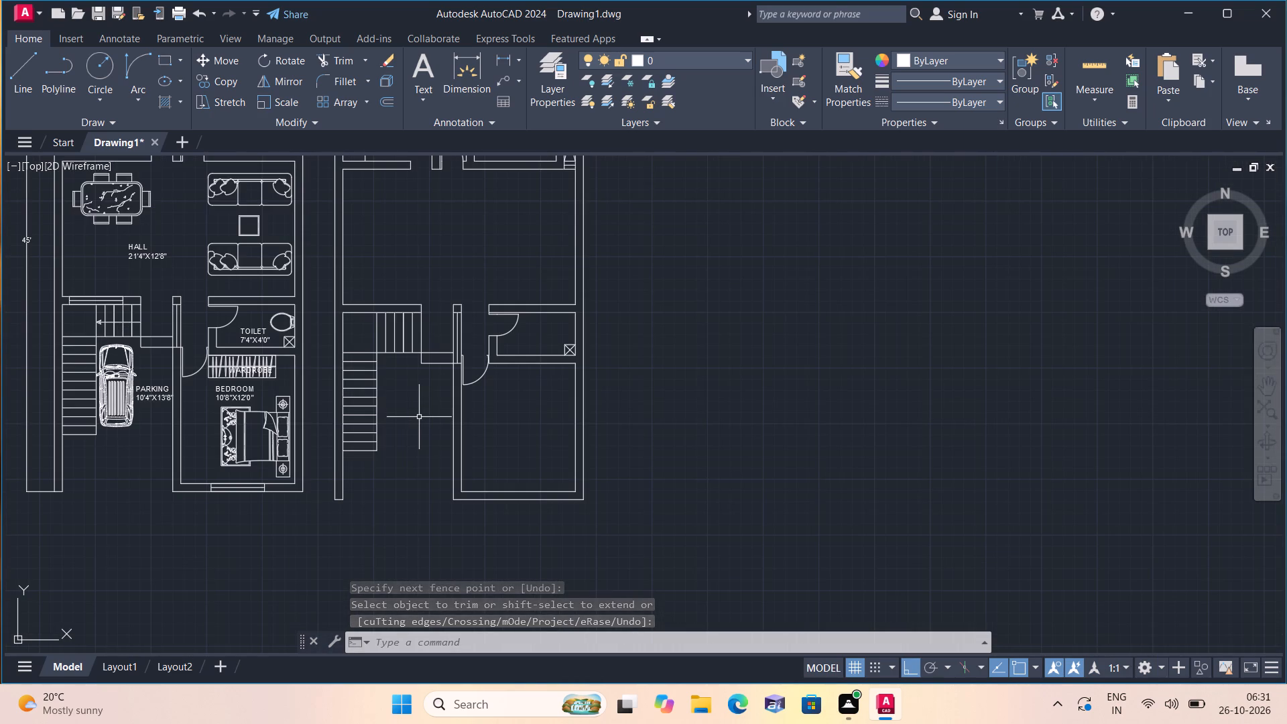
middle_click_drag(419, 414, 455, 423)
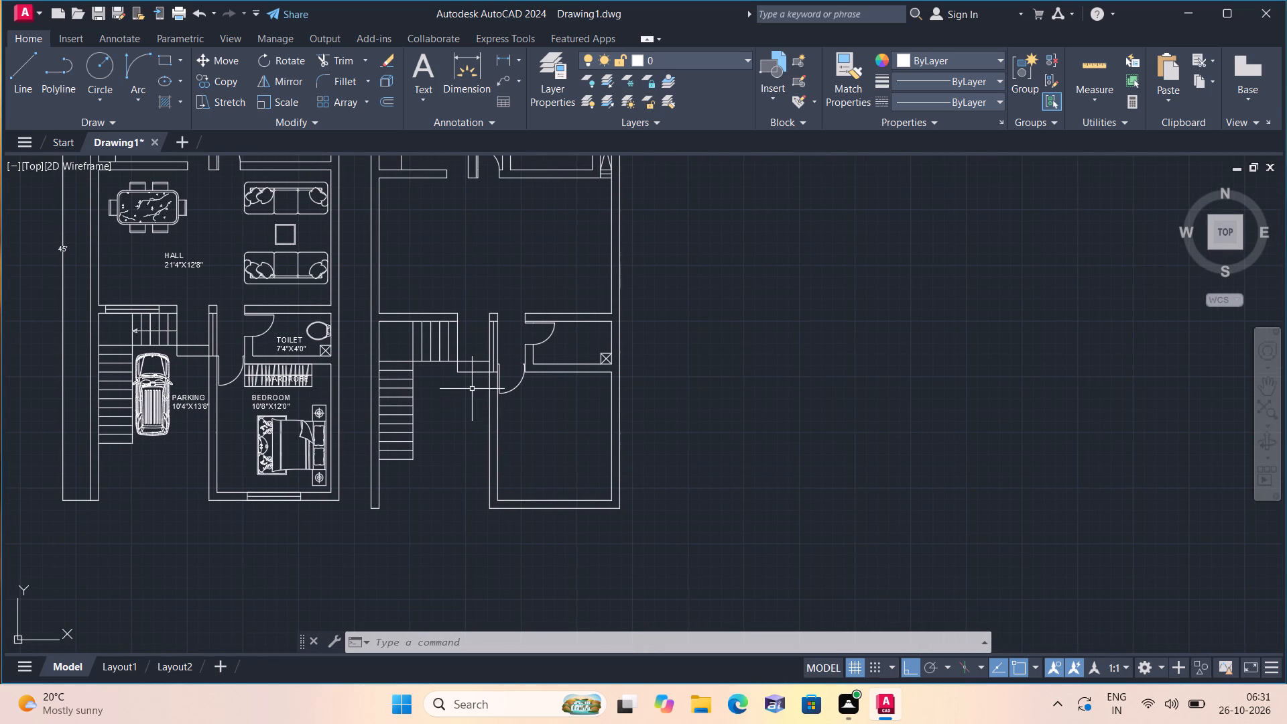
key("l")
key("space")
scroll(466, 338, "up", 2)
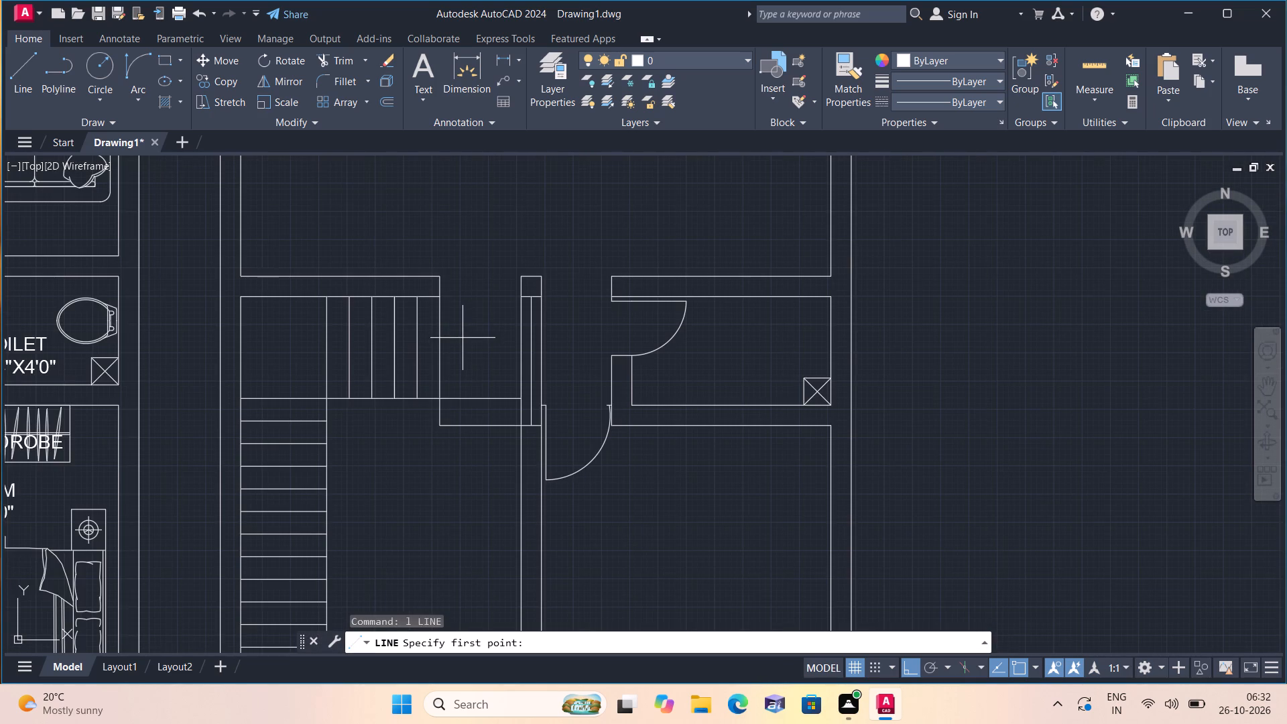
left_click(440, 350)
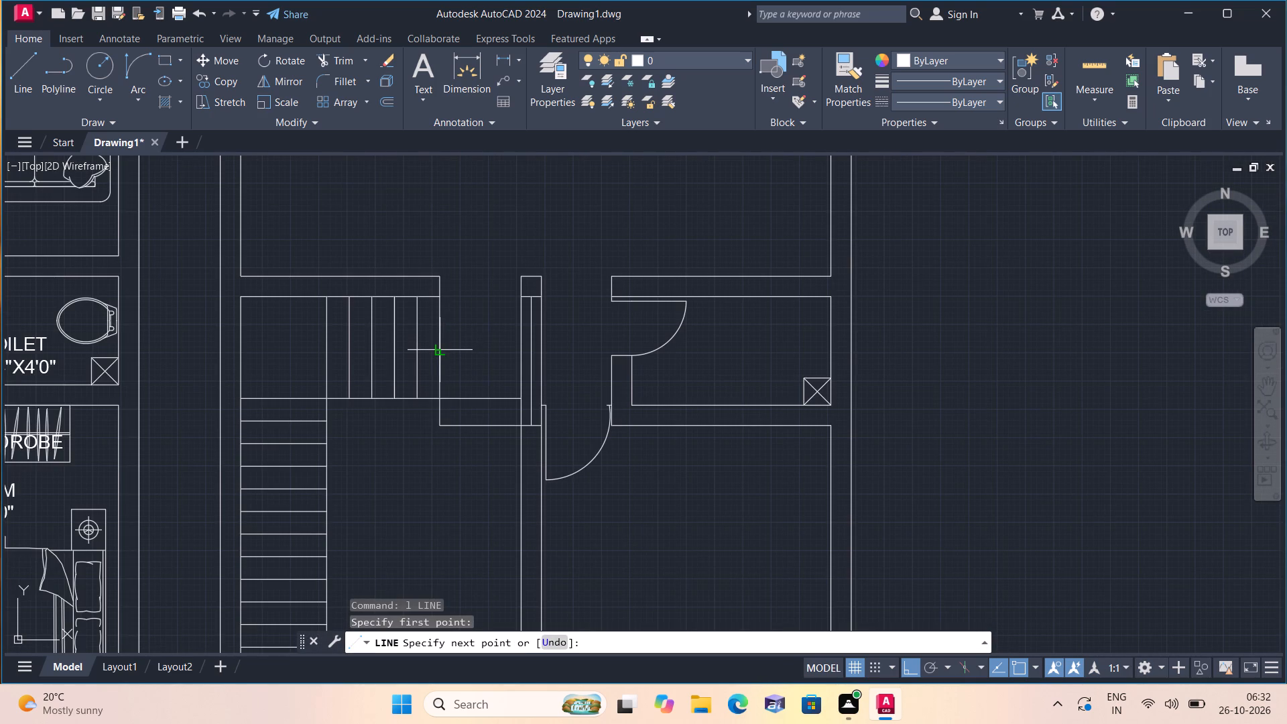
scroll(362, 352, "up", 2)
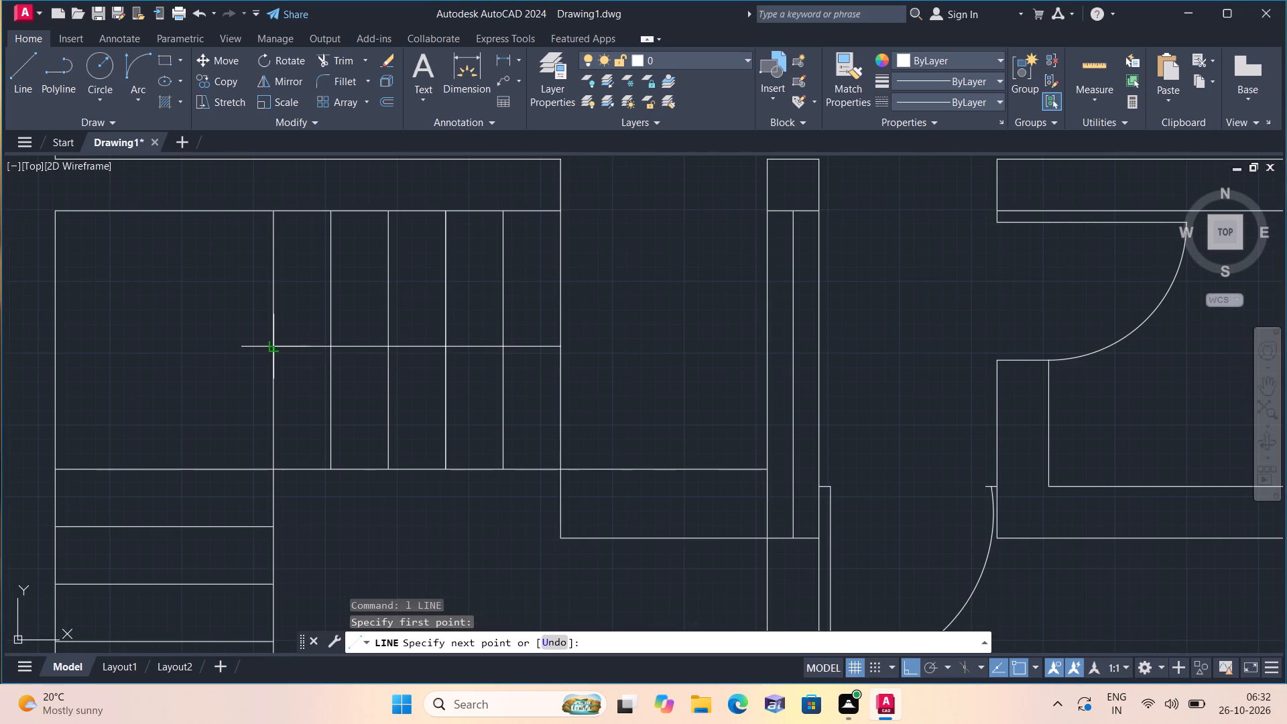
left_click(275, 349)
With Ortho off, draw the arrowhead's upper half at the direction line's left end: a sloped line and a vertical return.
key("F8")
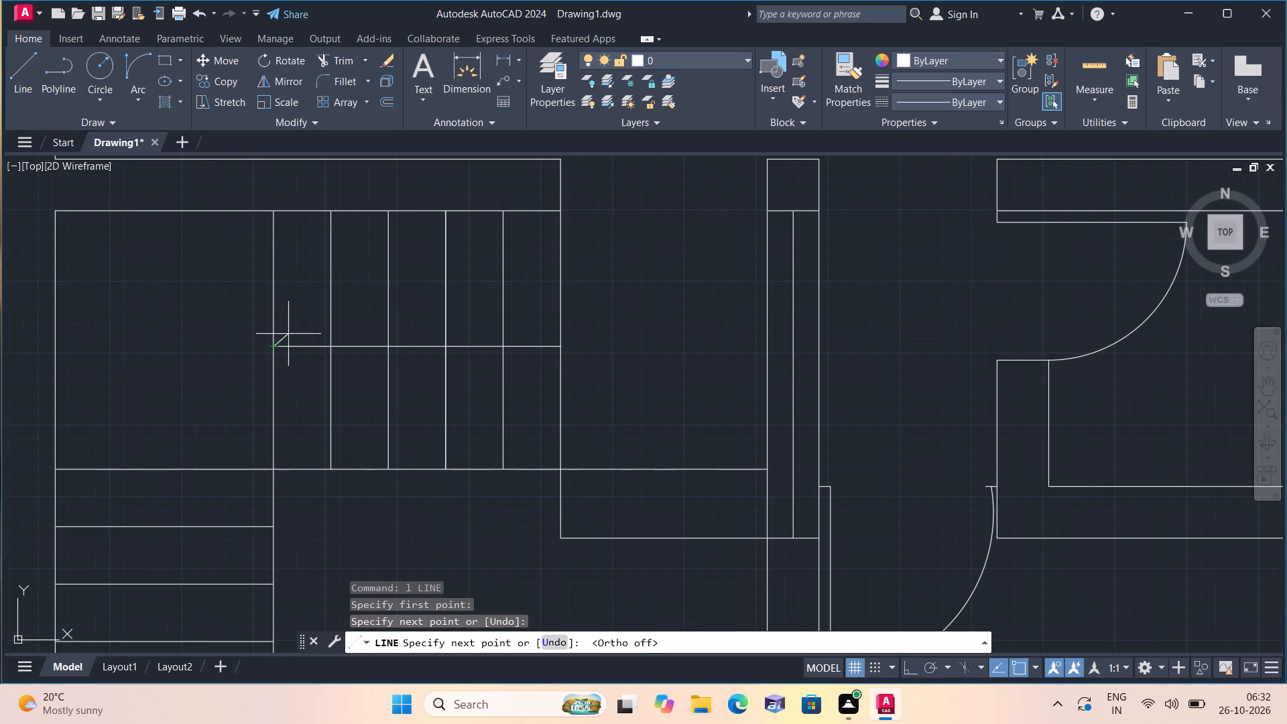
left_click(306, 322)
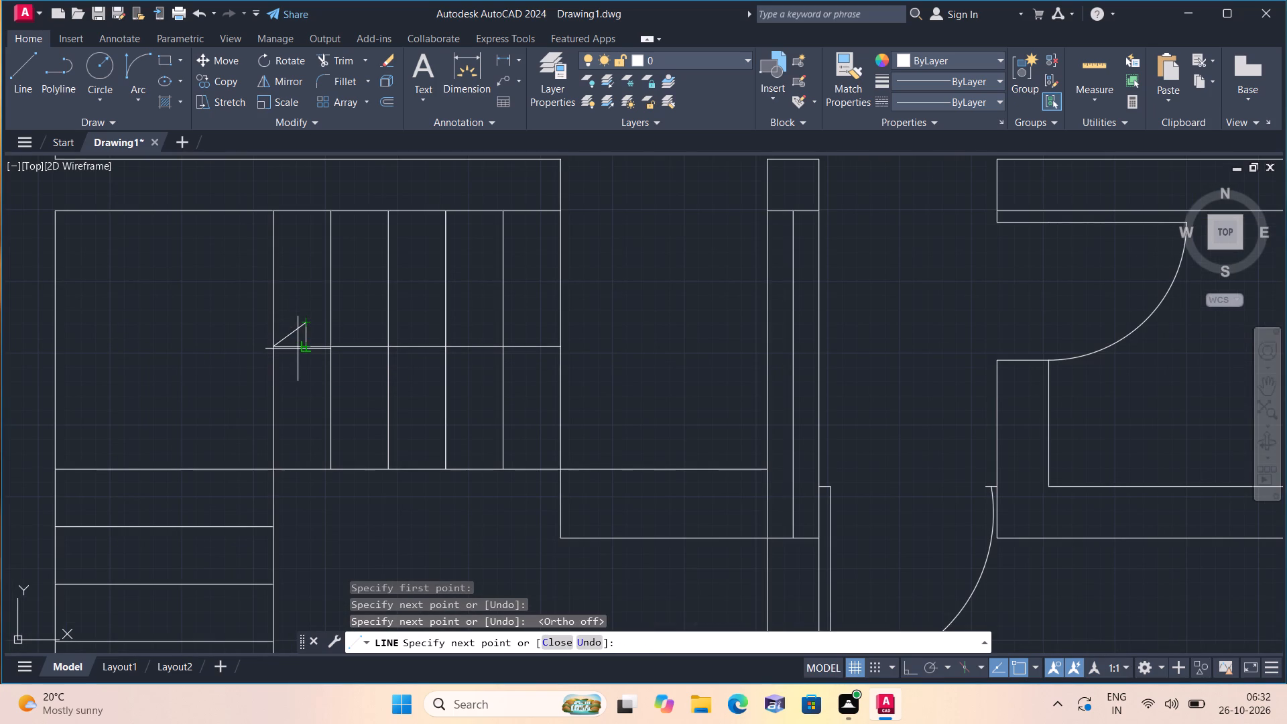
left_click(298, 349)
key("space")
Mirror the two half-arrowhead lines about the direction line with Ortho on, keeping the source objects.
scroll(298, 344, "up", 2)
left_click_drag(322, 338, 318, 332)
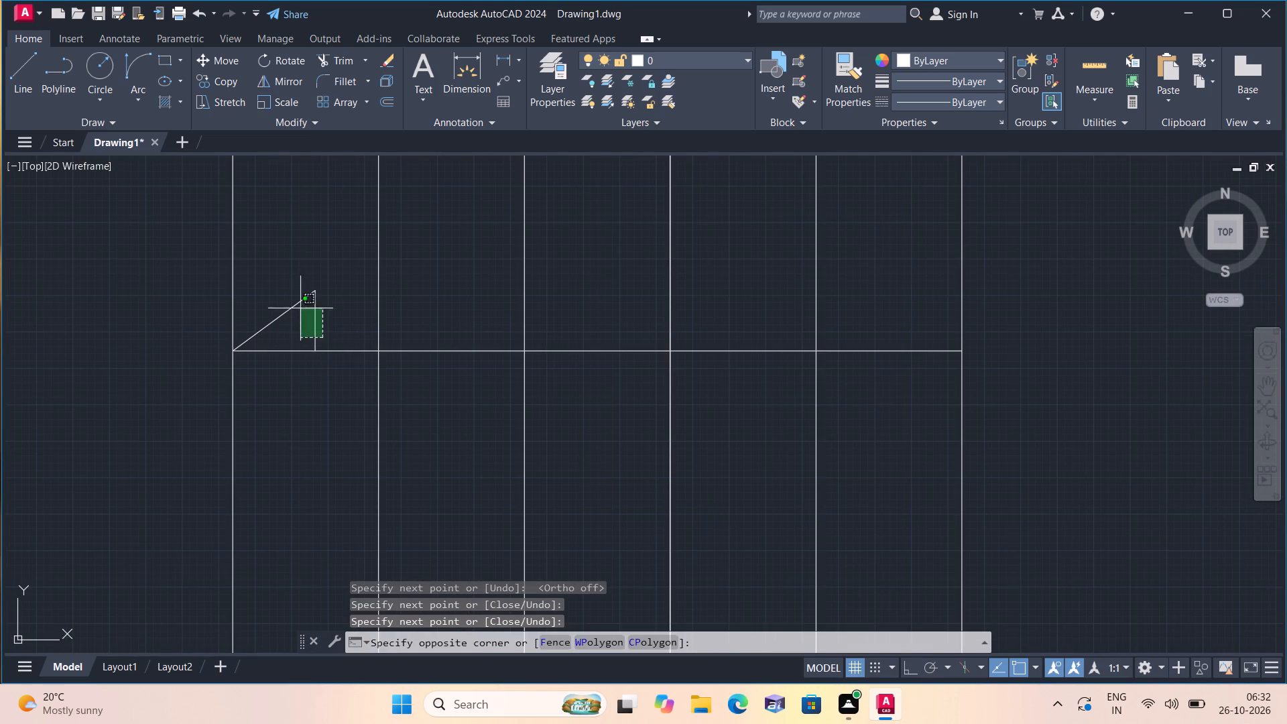
left_click(270, 263)
key("F8")
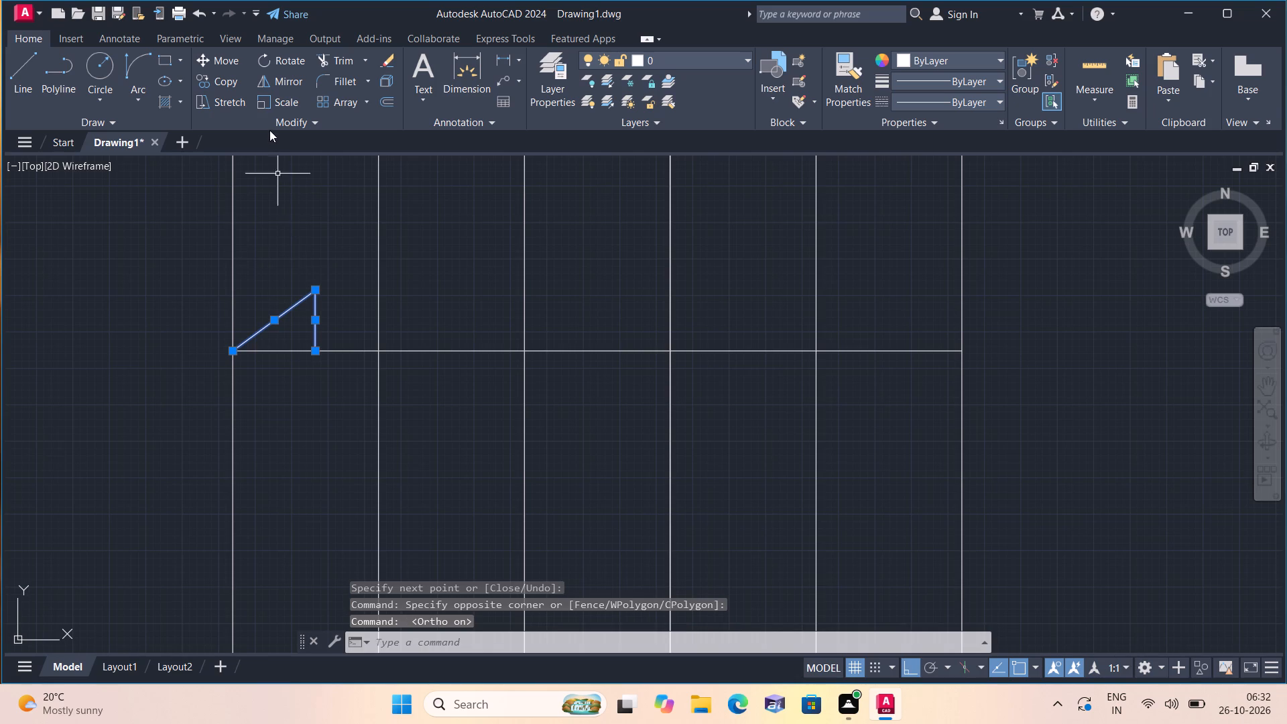
left_click(284, 83)
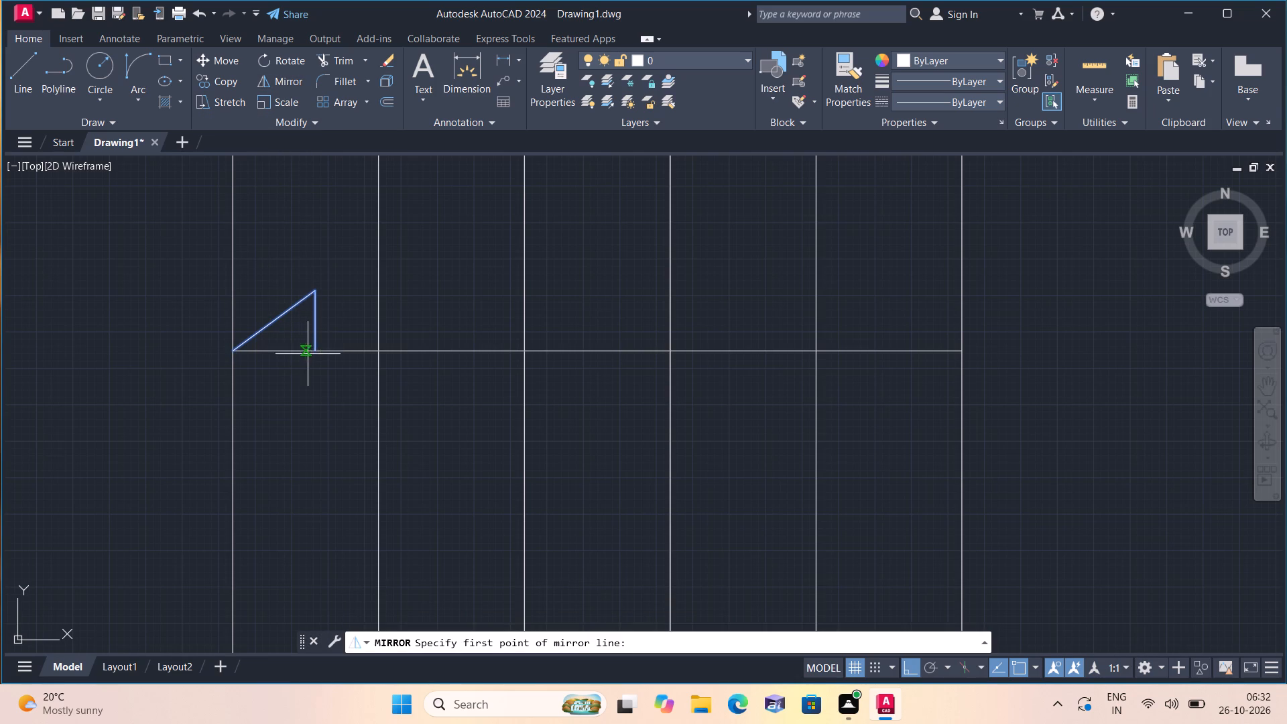
left_click(312, 354)
left_click(232, 354)
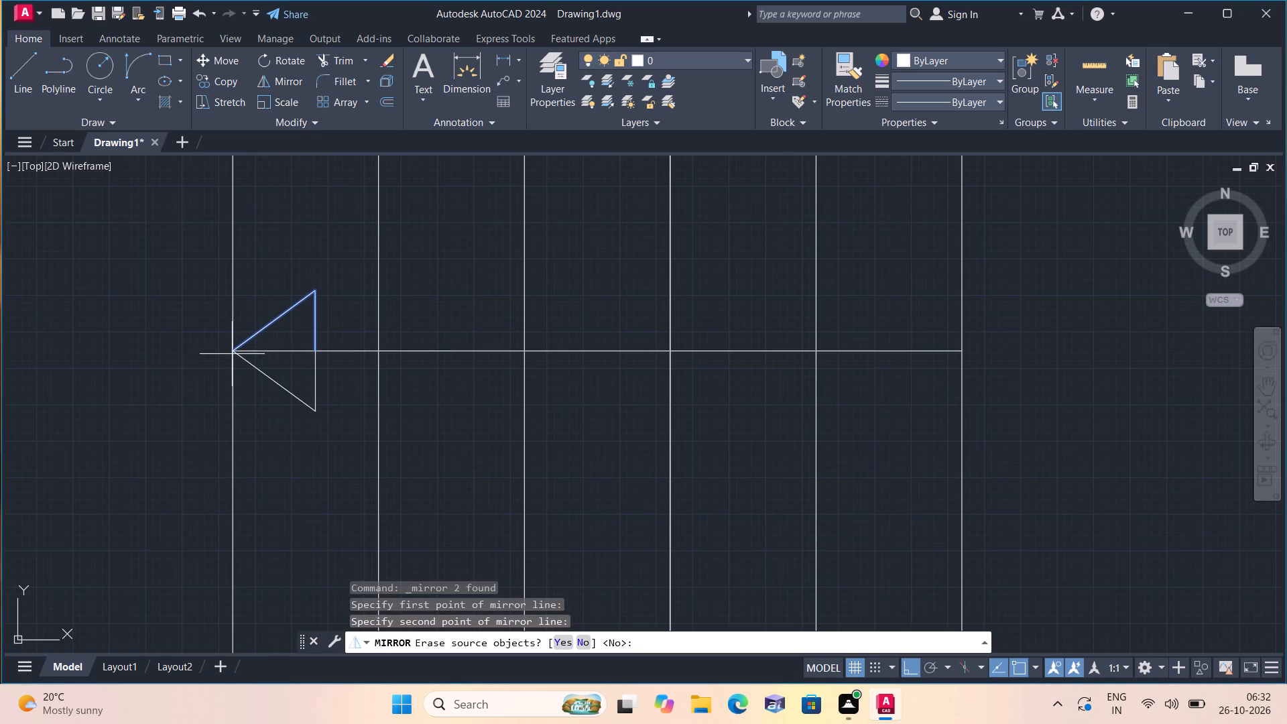
type("n")
key("space")
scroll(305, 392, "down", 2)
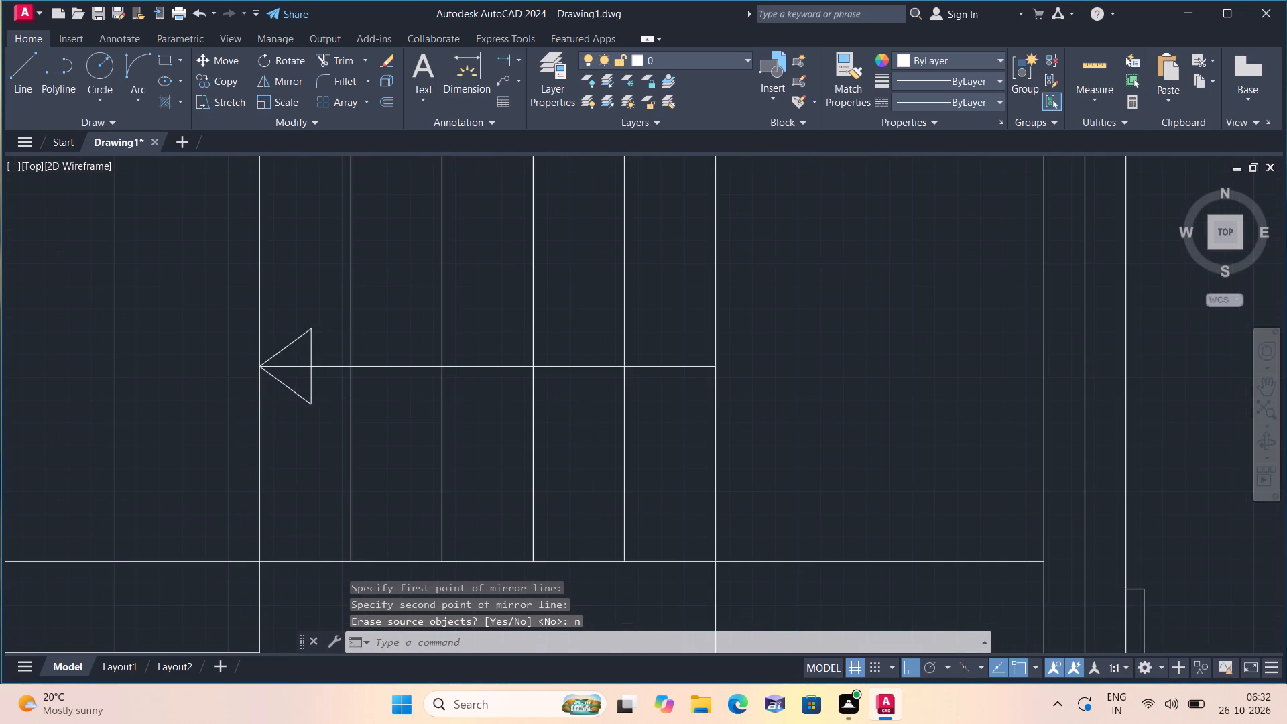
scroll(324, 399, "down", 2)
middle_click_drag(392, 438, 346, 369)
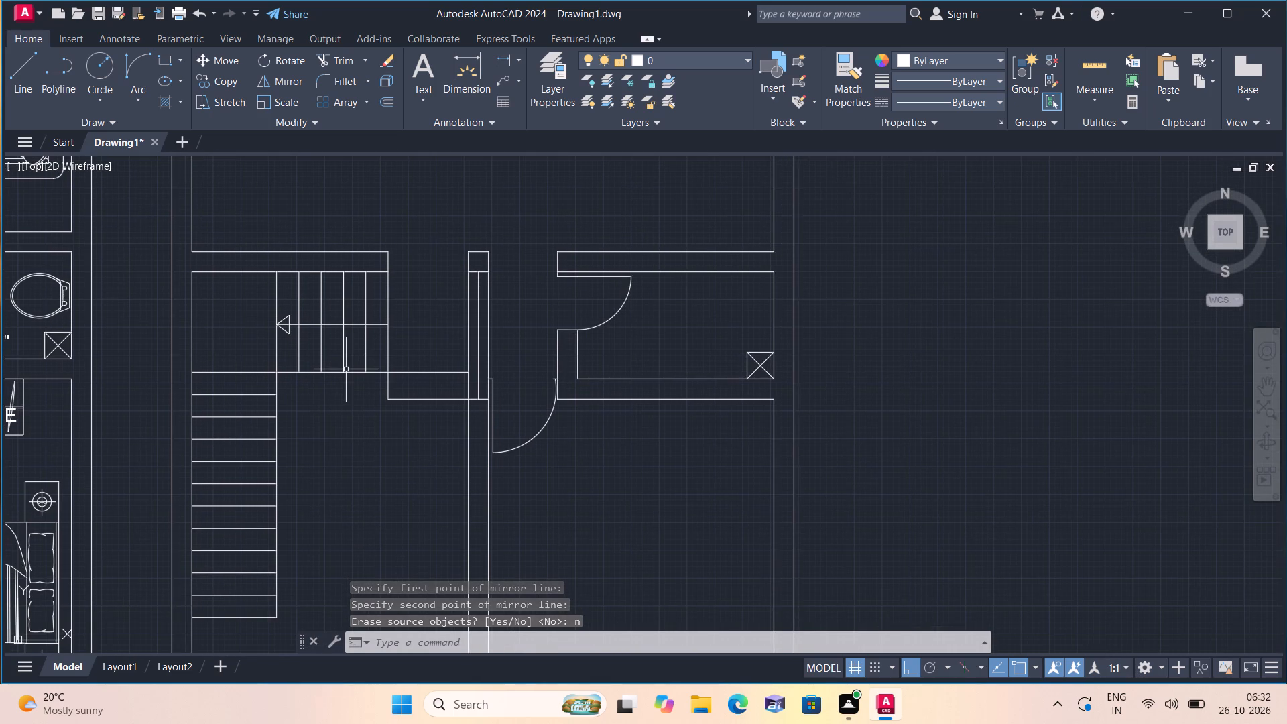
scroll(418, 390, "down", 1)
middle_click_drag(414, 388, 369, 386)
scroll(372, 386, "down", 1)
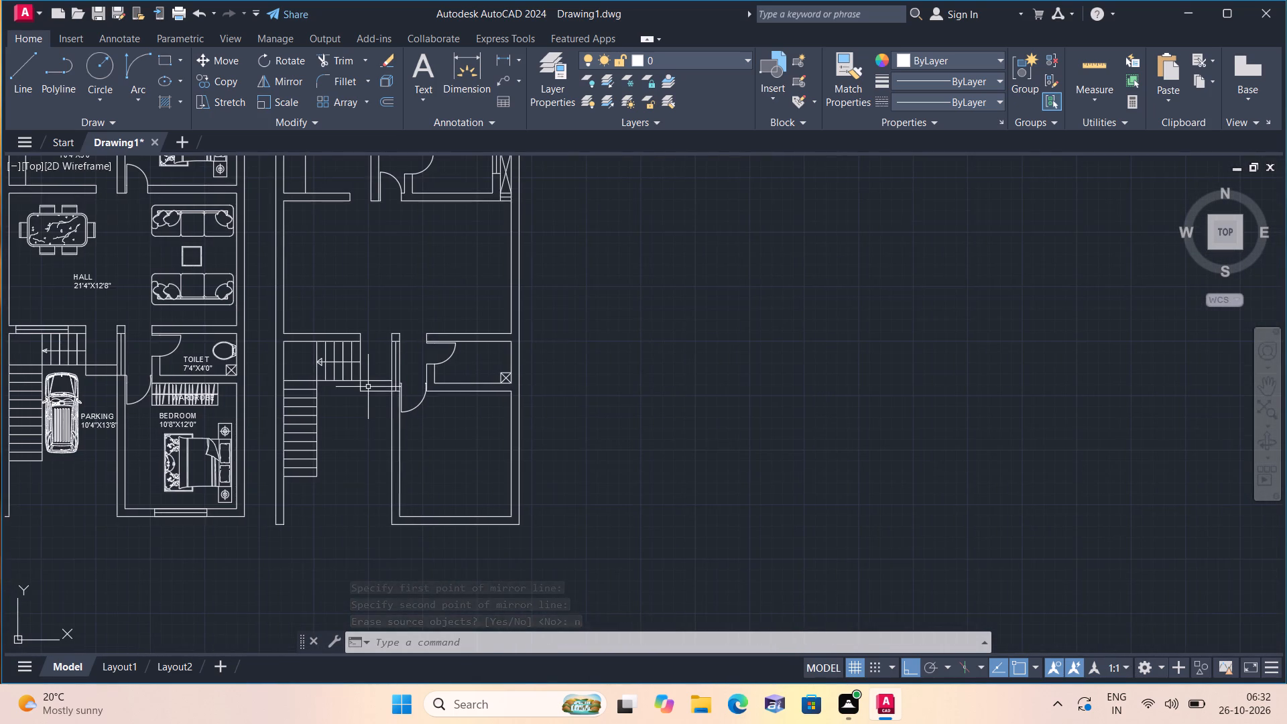
In the empty space beside the second plan, draw a 5' by 9" window rectangle with lines.
scroll(368, 387, "down", 1)
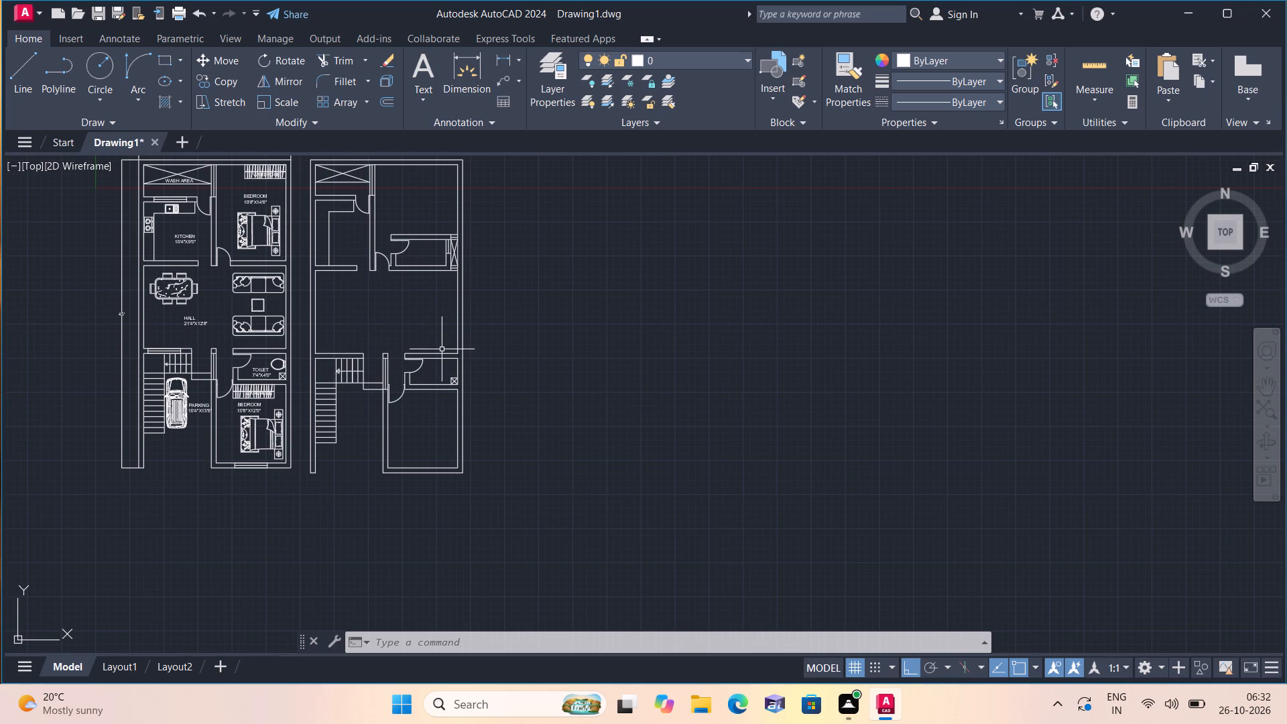
middle_click_drag(423, 341, 355, 421)
key("l")
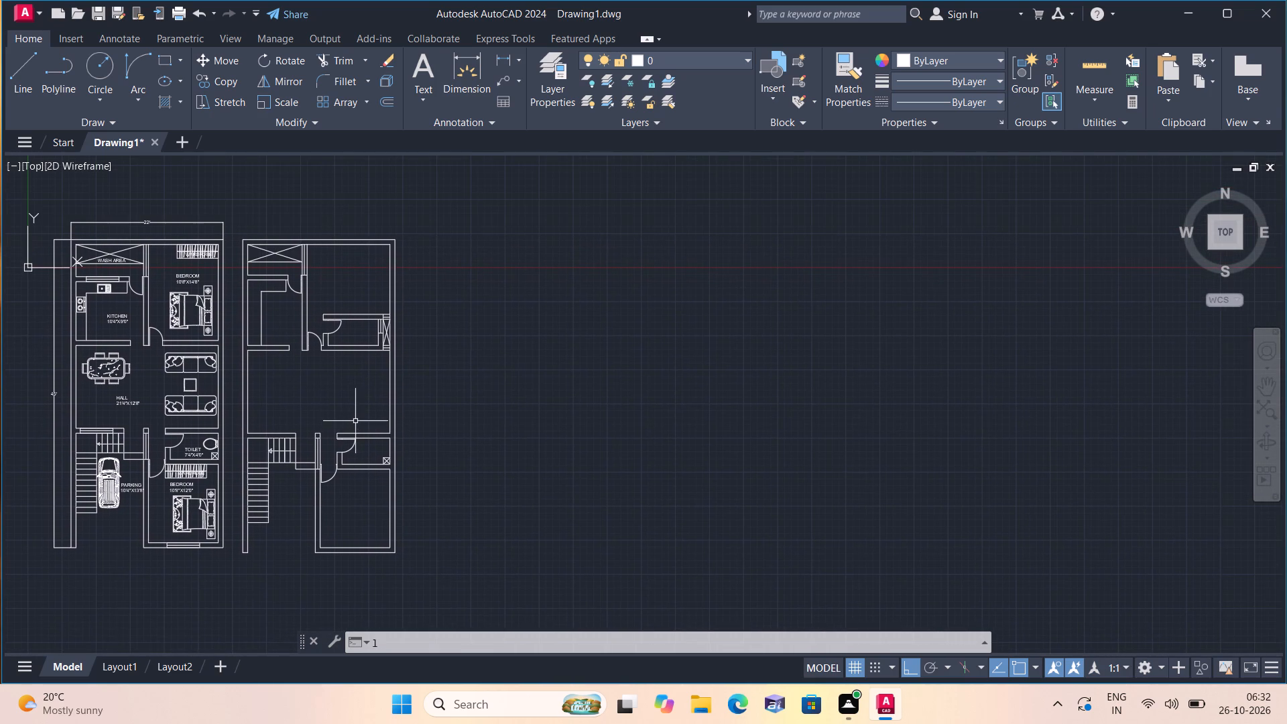
key("space")
left_click(482, 417)
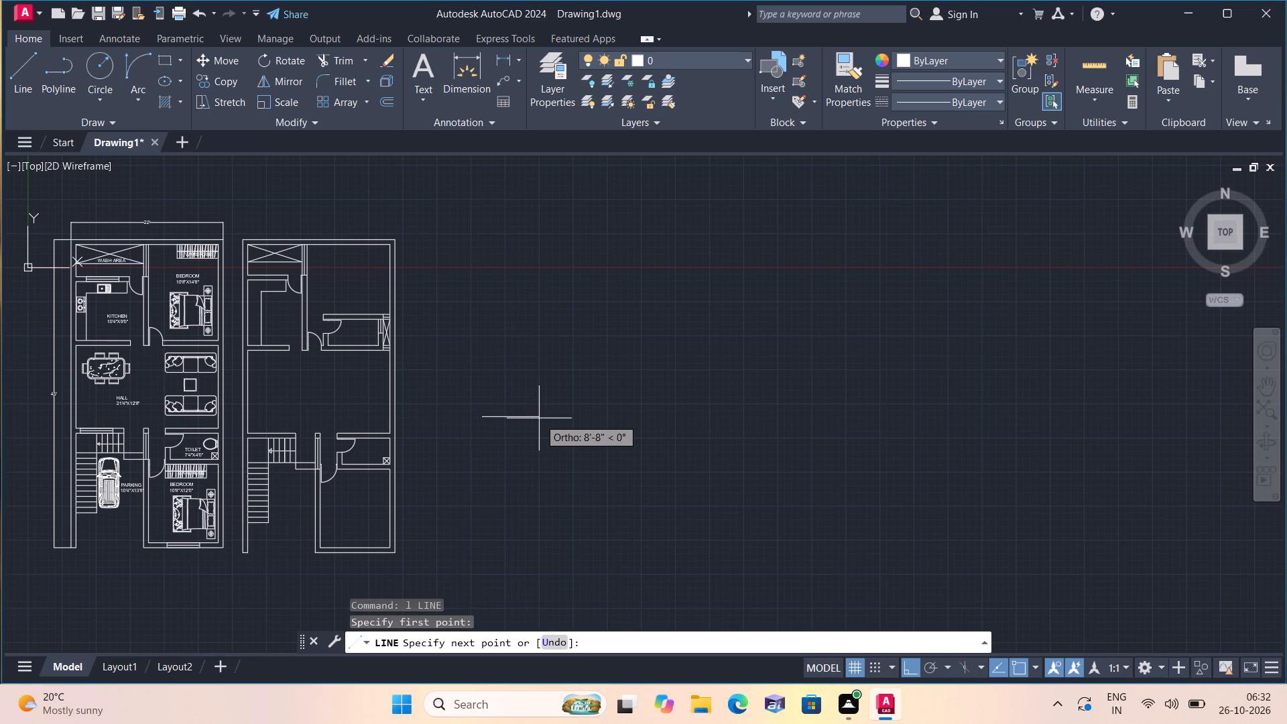
type("5'")
key("space")
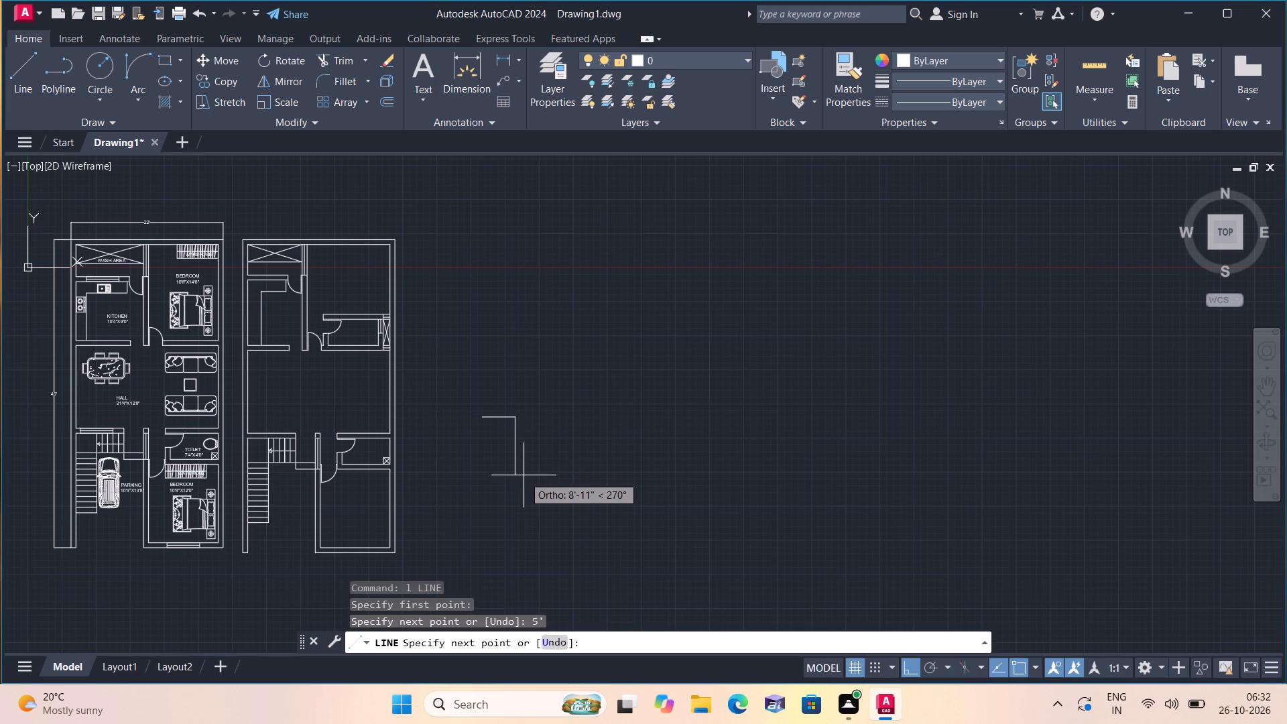
type("9\"")
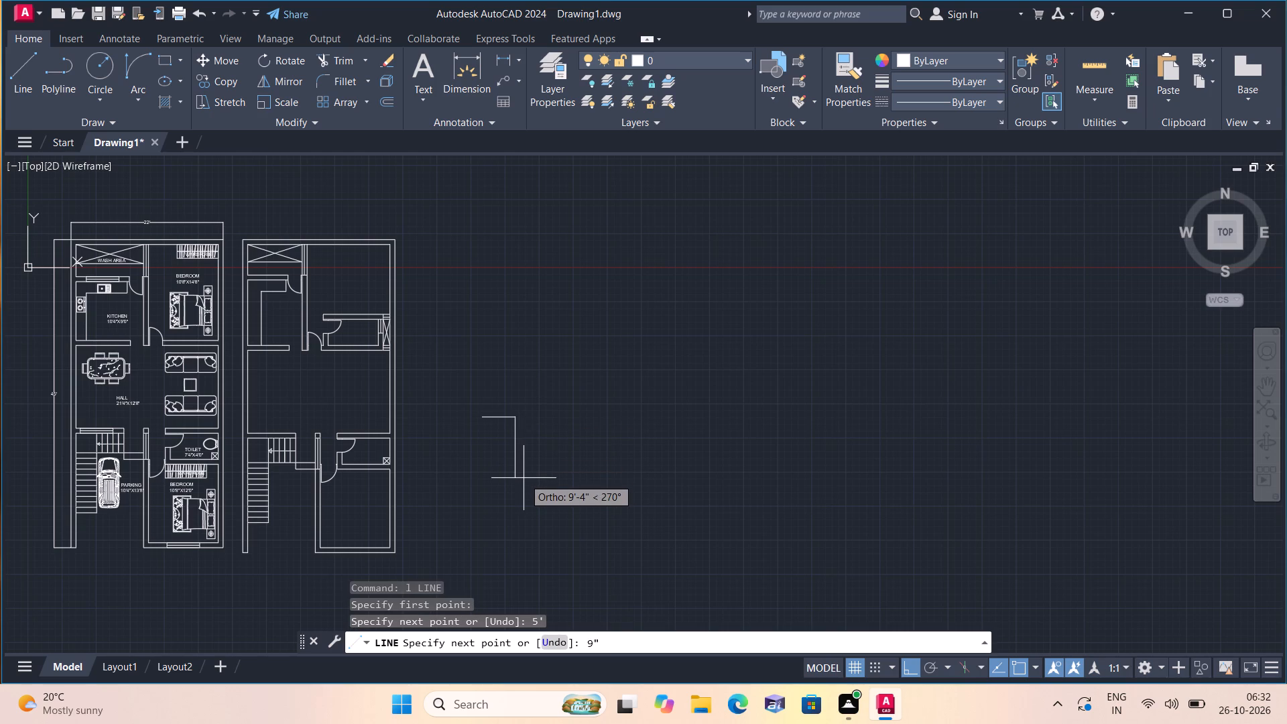
key("space")
type("5'")
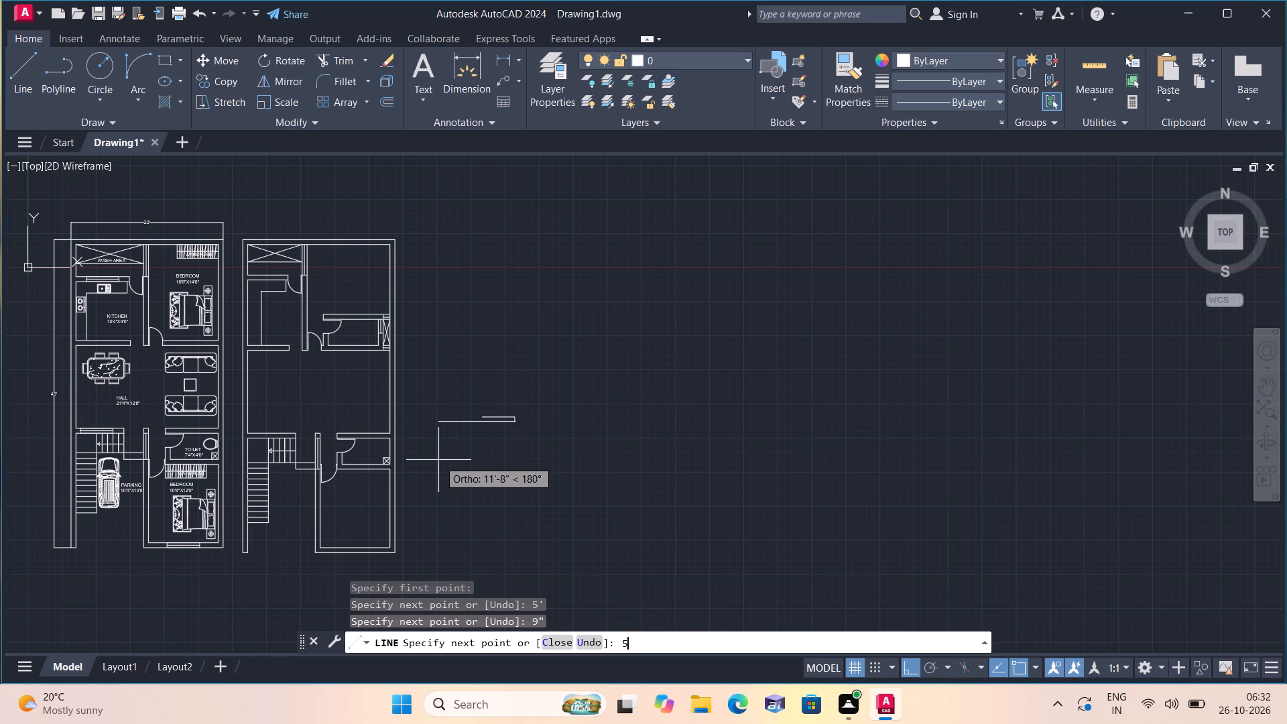
key("space")
scroll(458, 432, "up", 2)
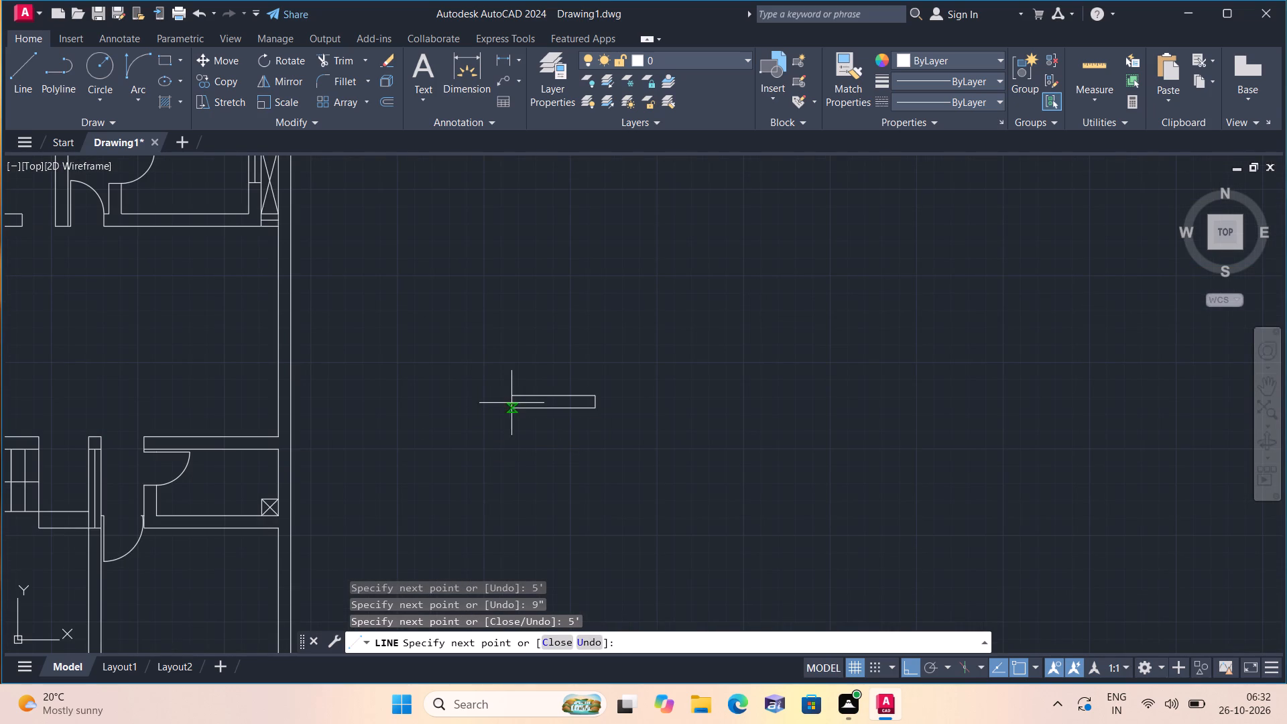
left_click(512, 396)
key("space")
scroll(511, 400, "up", 2)
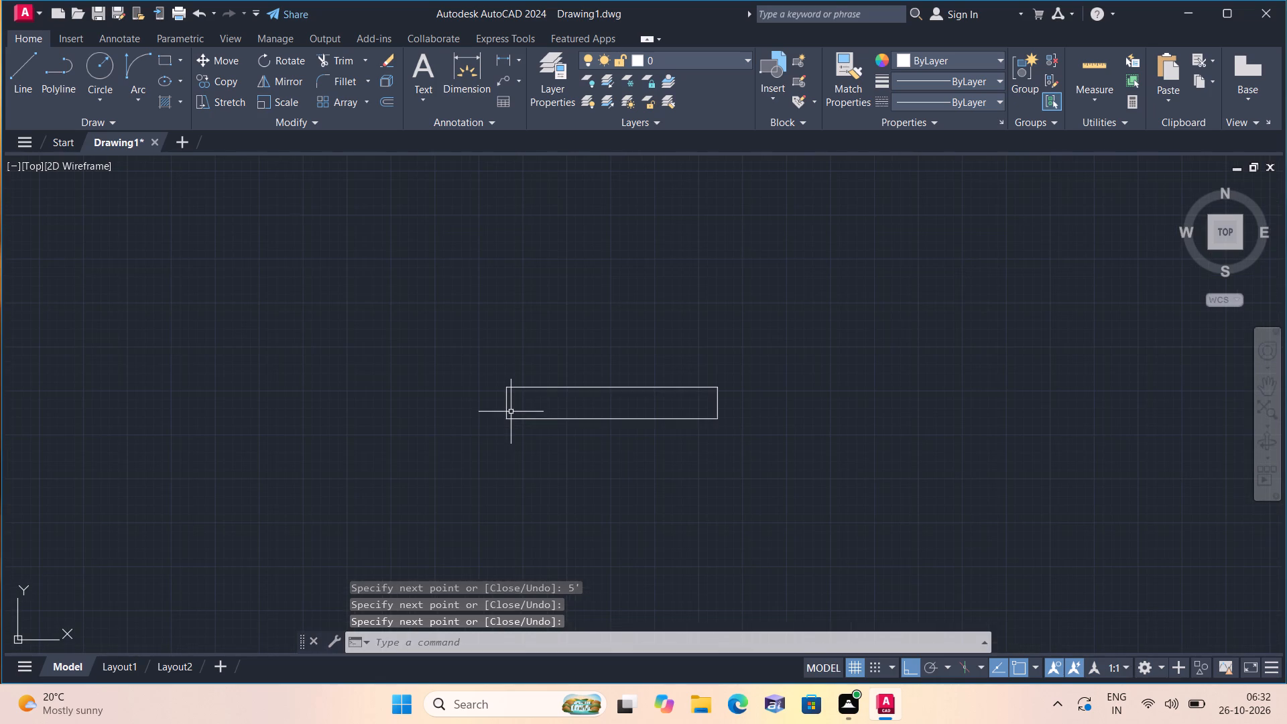
Draw a horizontal centre line across the window rectangle between the midpoints of its short sides.
key("space")
left_click(502, 402)
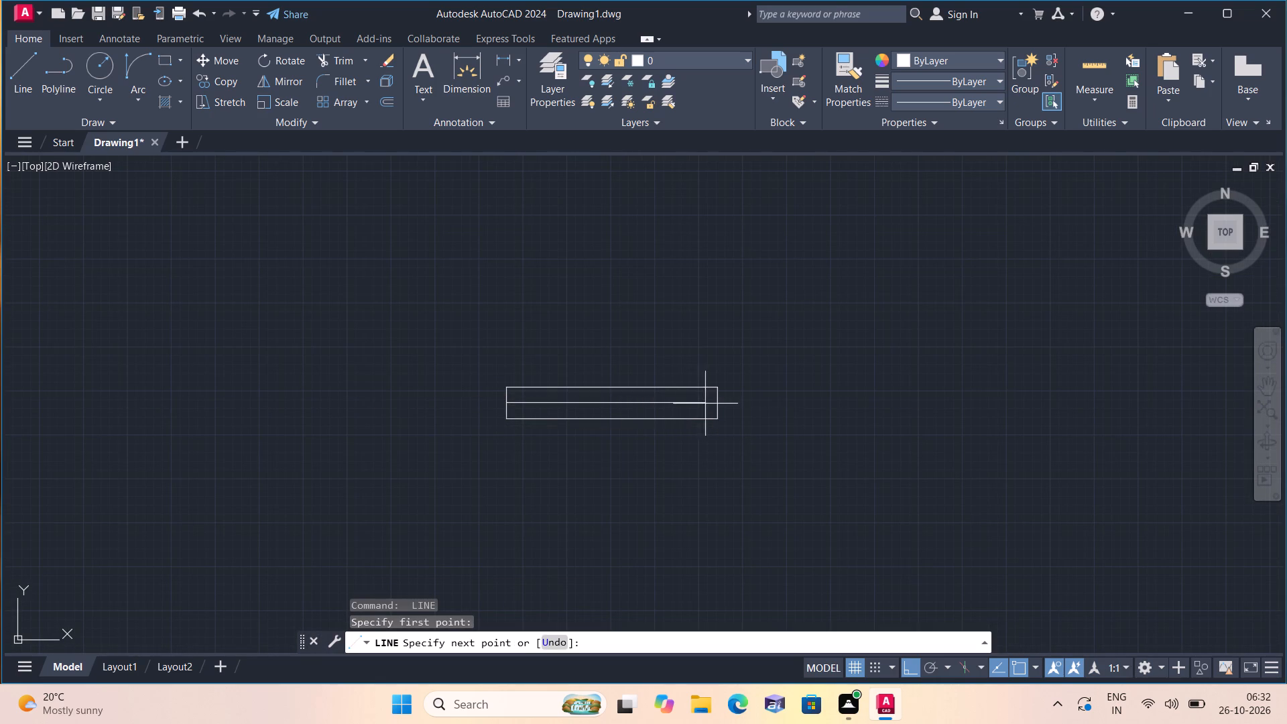
left_click(720, 402)
key("space")
With Ortho off, copy the window by its top midpoint into the second plan's lower bedroom bottom wall and the hall wall above the stairs.
key("F8")
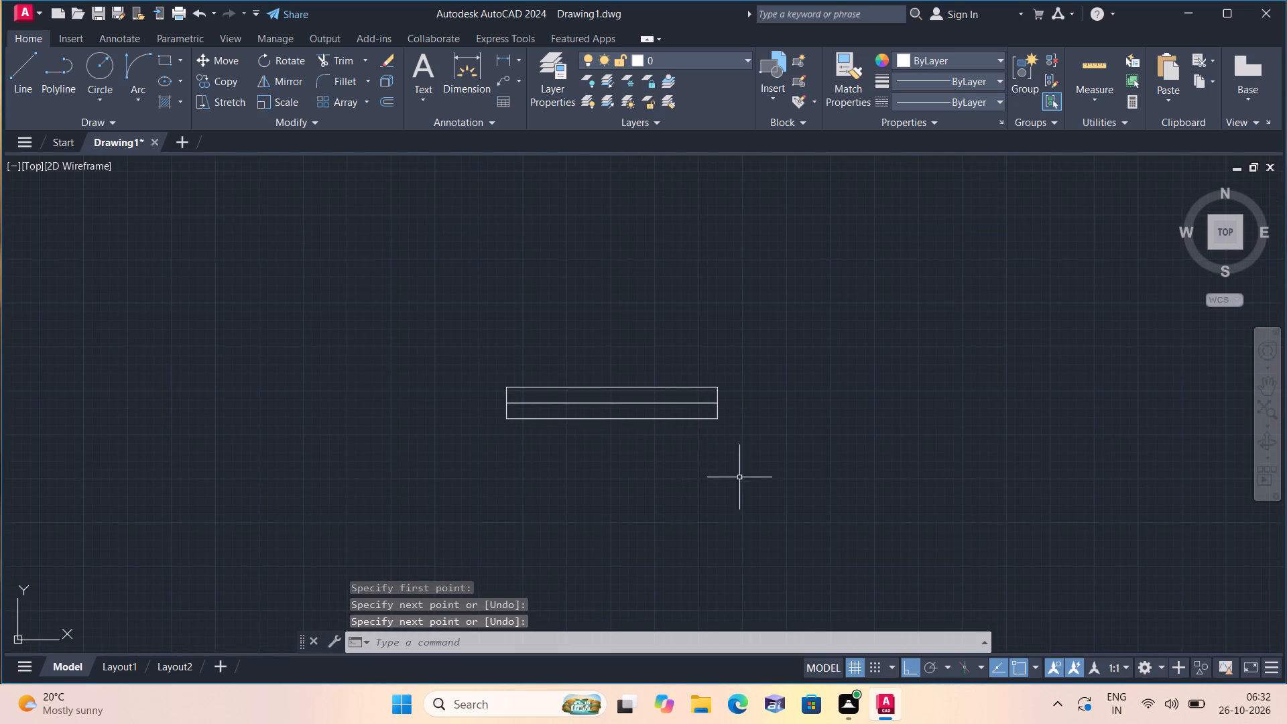
left_click(790, 462)
left_click(411, 310)
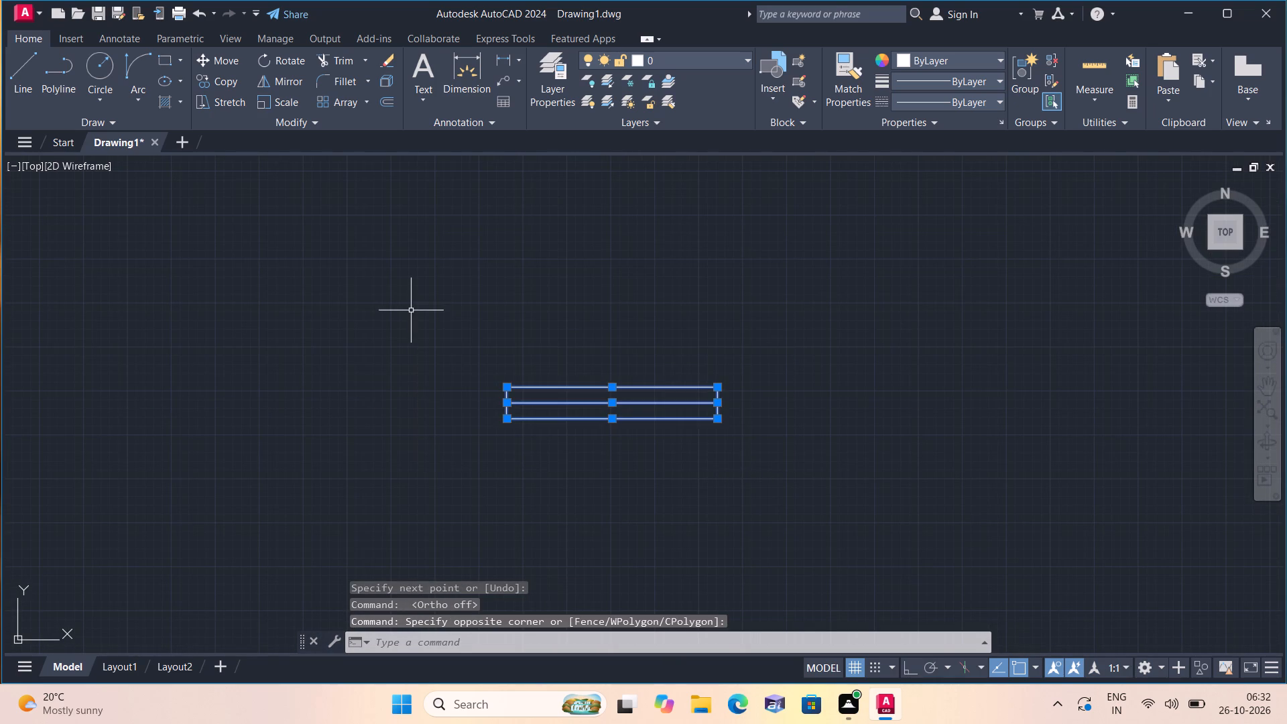
scroll(379, 394, "down", 1)
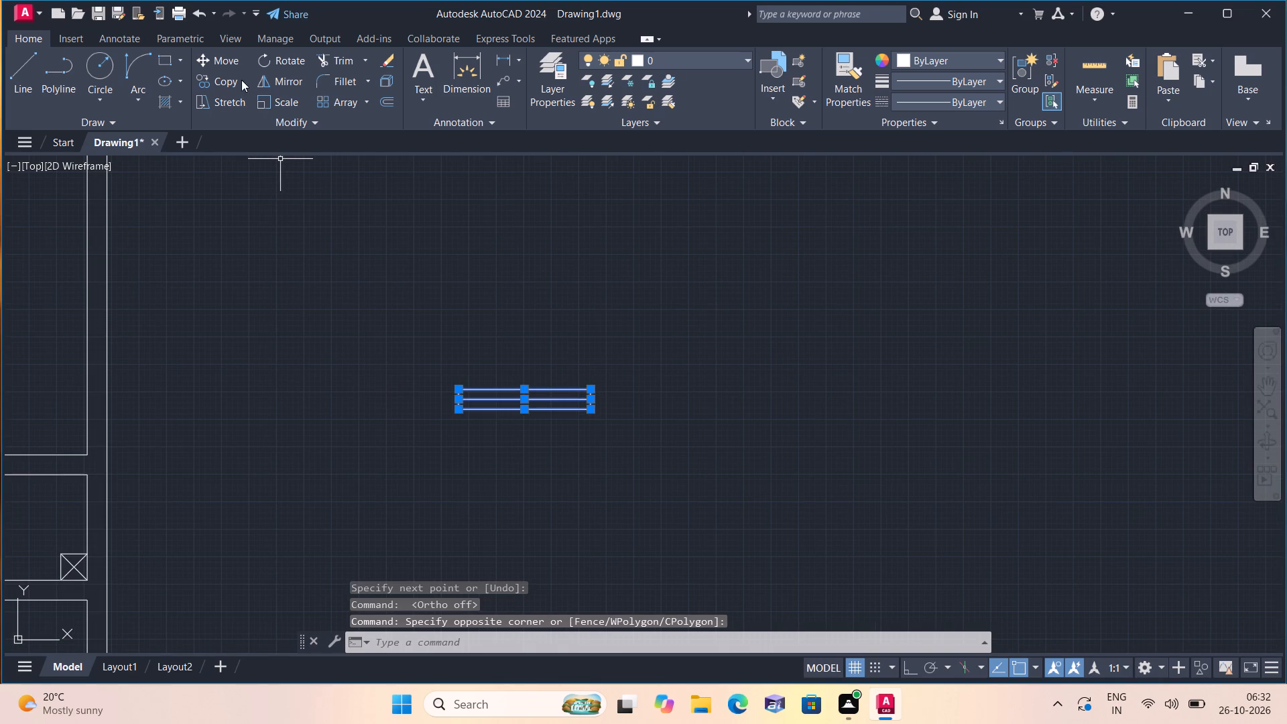
left_click(210, 80)
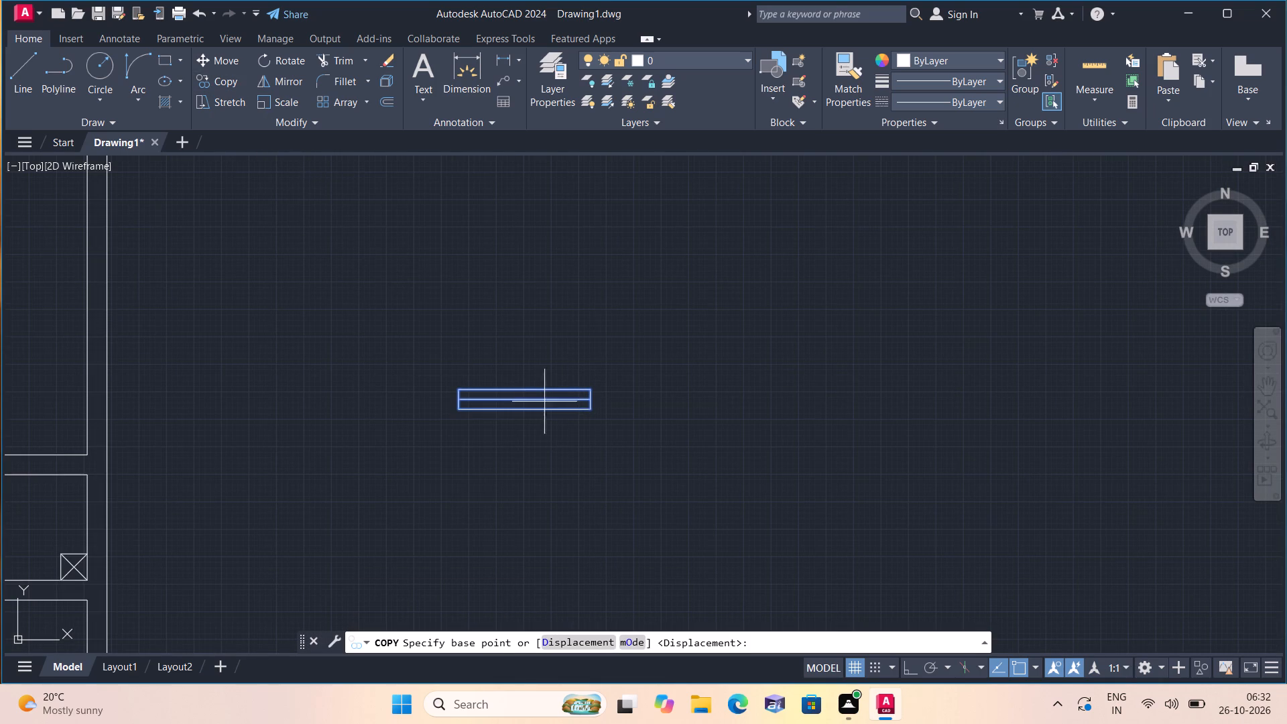
left_click(524, 385)
scroll(530, 377, "down", 4)
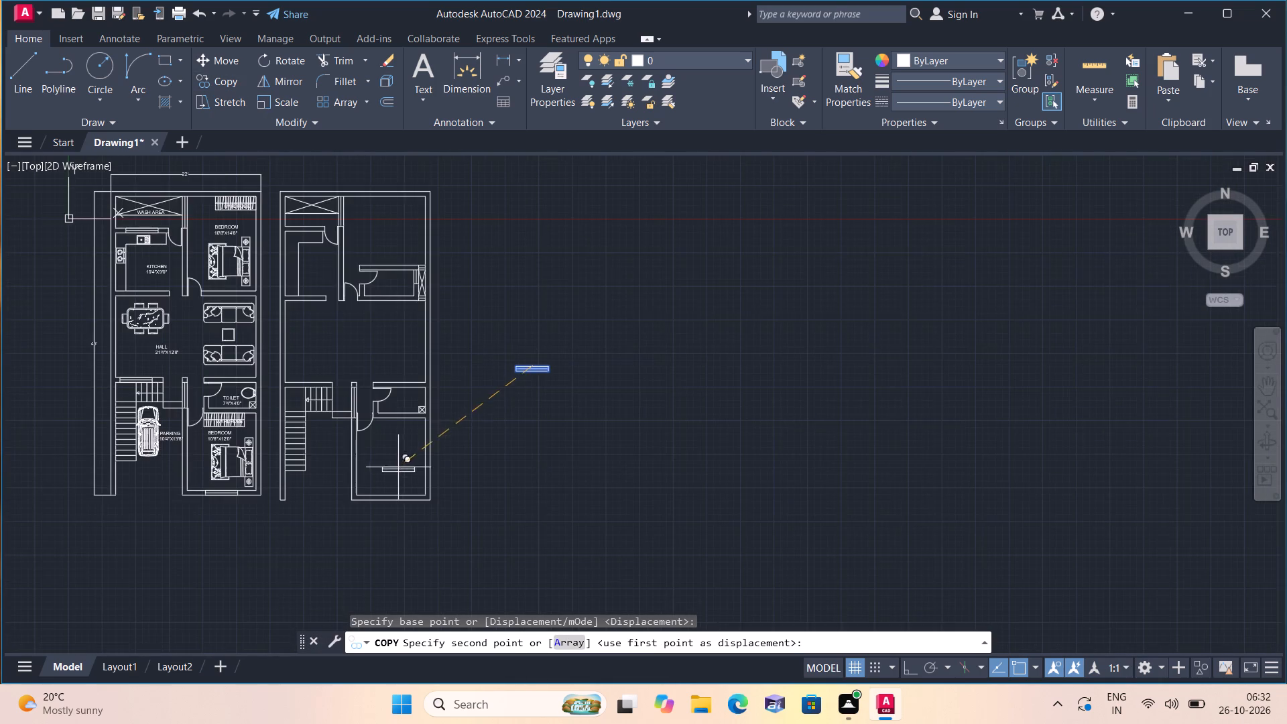
scroll(368, 497, "up", 2)
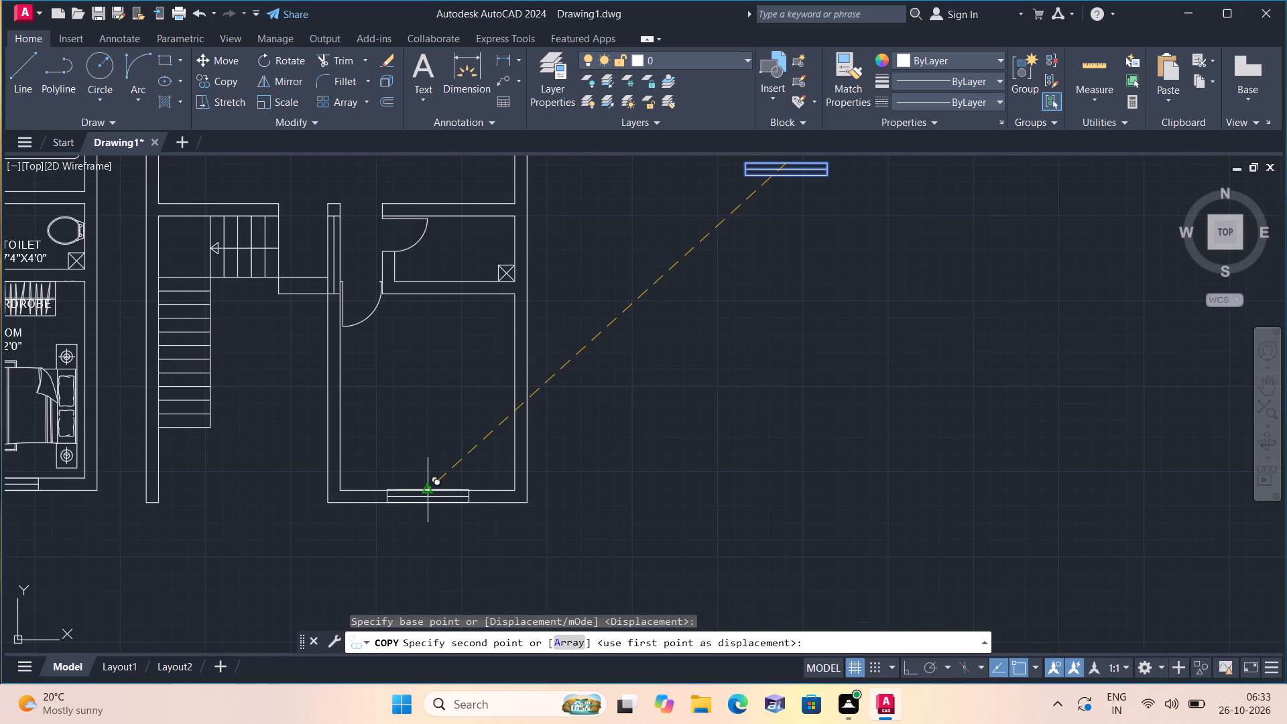
left_click(427, 491)
scroll(437, 477, "down", 1)
scroll(302, 312, "up", 1)
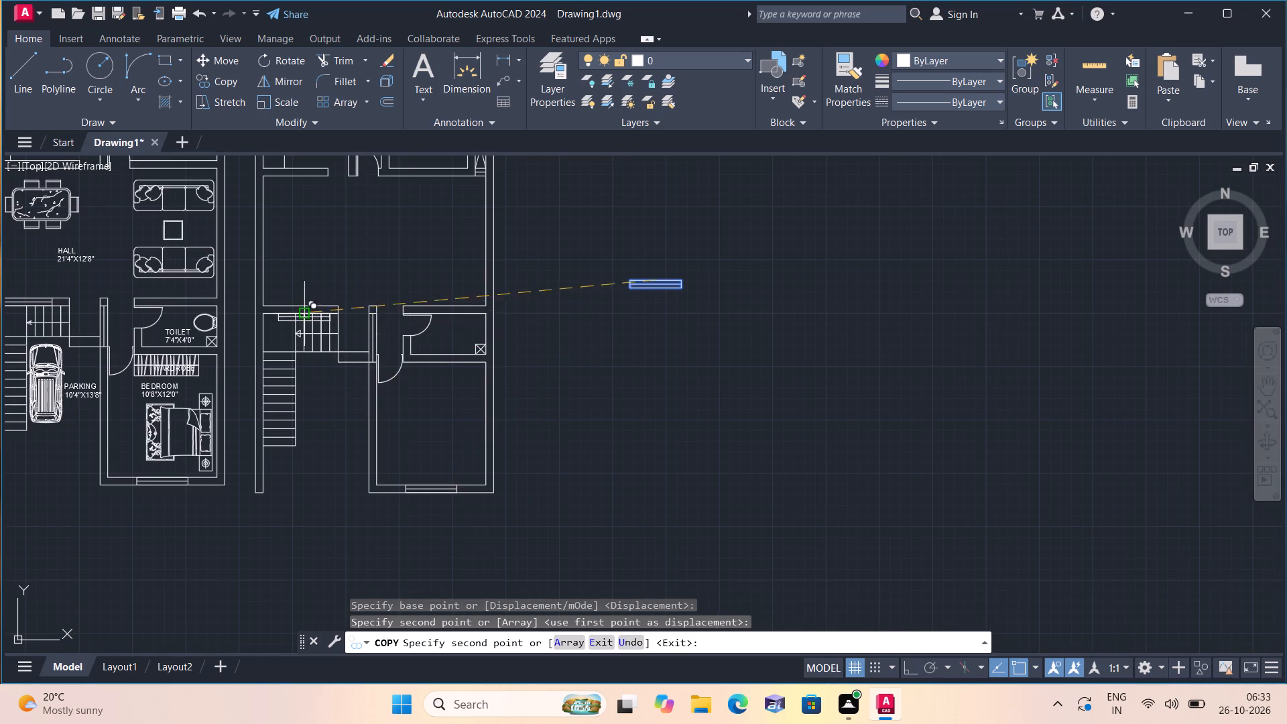
scroll(299, 303, "up", 1)
left_click(299, 303)
Place another copy of the window in the second plan's wall between the wash area and the kitchen, and finish copying.
middle_click_drag(324, 257, 345, 477)
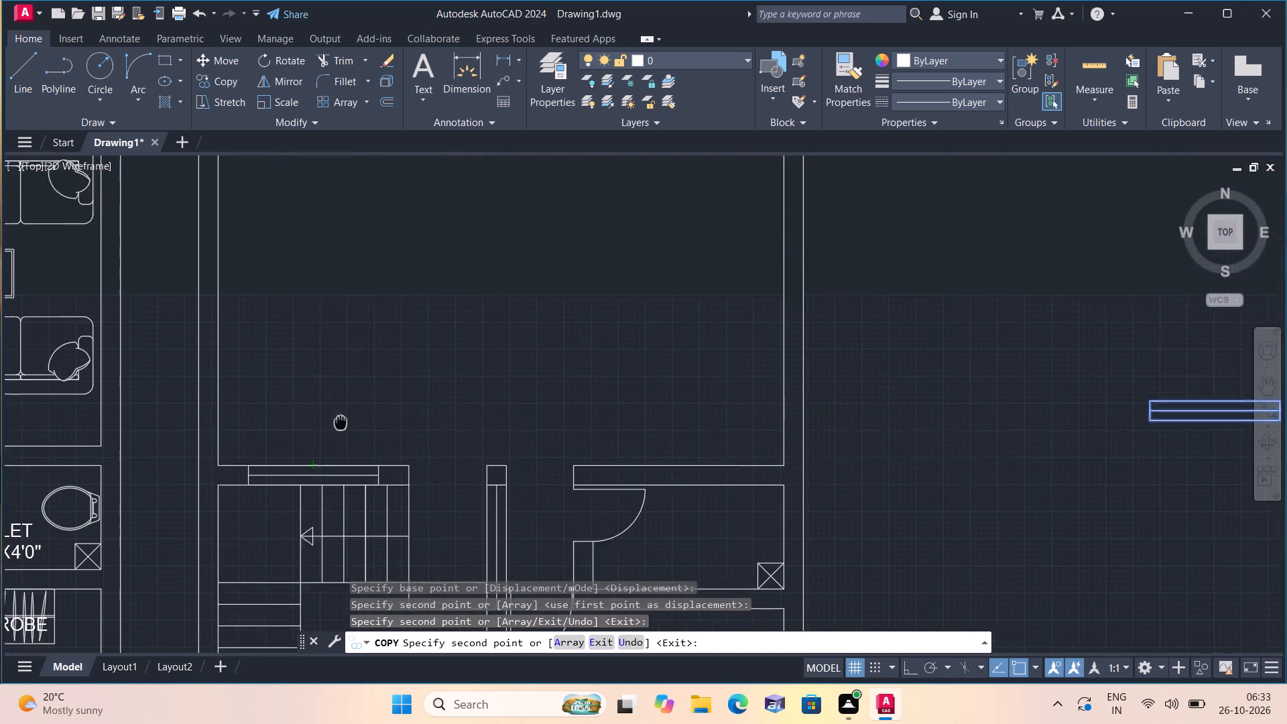
middle_click_drag(345, 477, 351, 505)
scroll(352, 505, "down", 1)
scroll(319, 322, "up", 2)
scroll(345, 394, "down", 1)
middle_click_drag(353, 419, 375, 586)
scroll(375, 588, "down", 1)
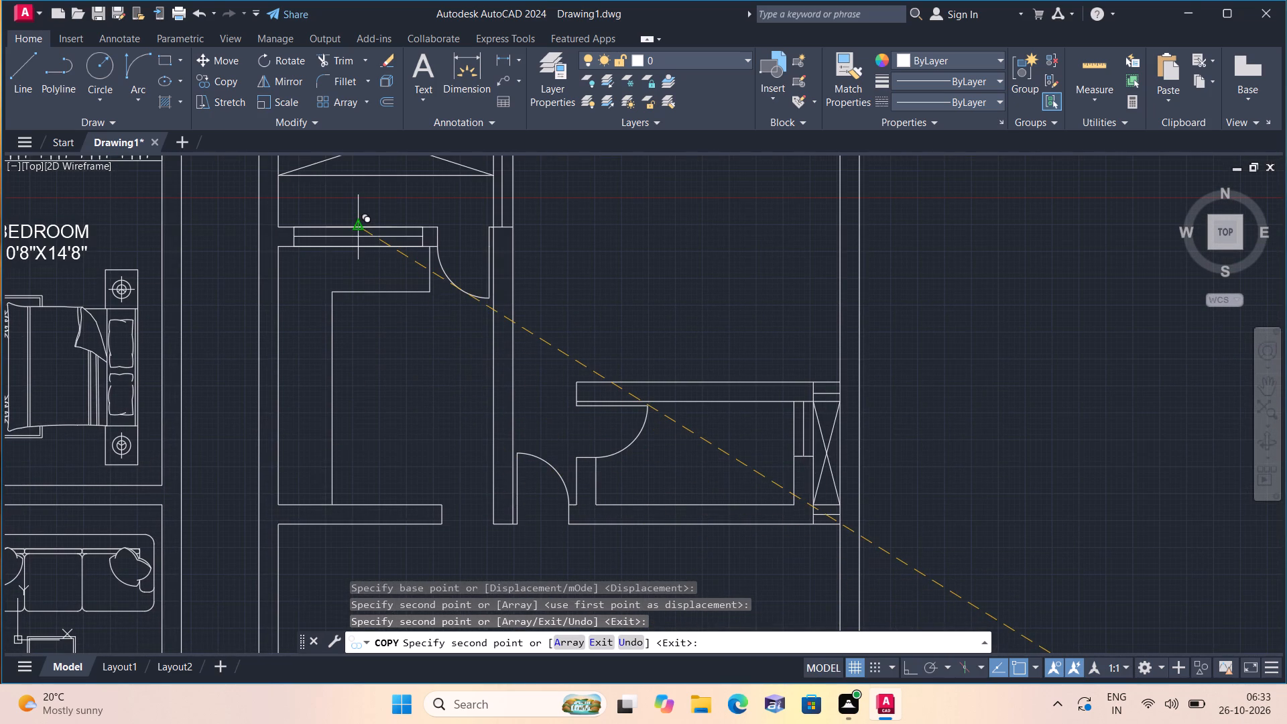
left_click(359, 222)
key("Escape")
Delete the original window symbol left in the empty space beside the second plan.
scroll(458, 380, "down", 2)
middle_click_drag(530, 356, 501, 287)
left_click(623, 416)
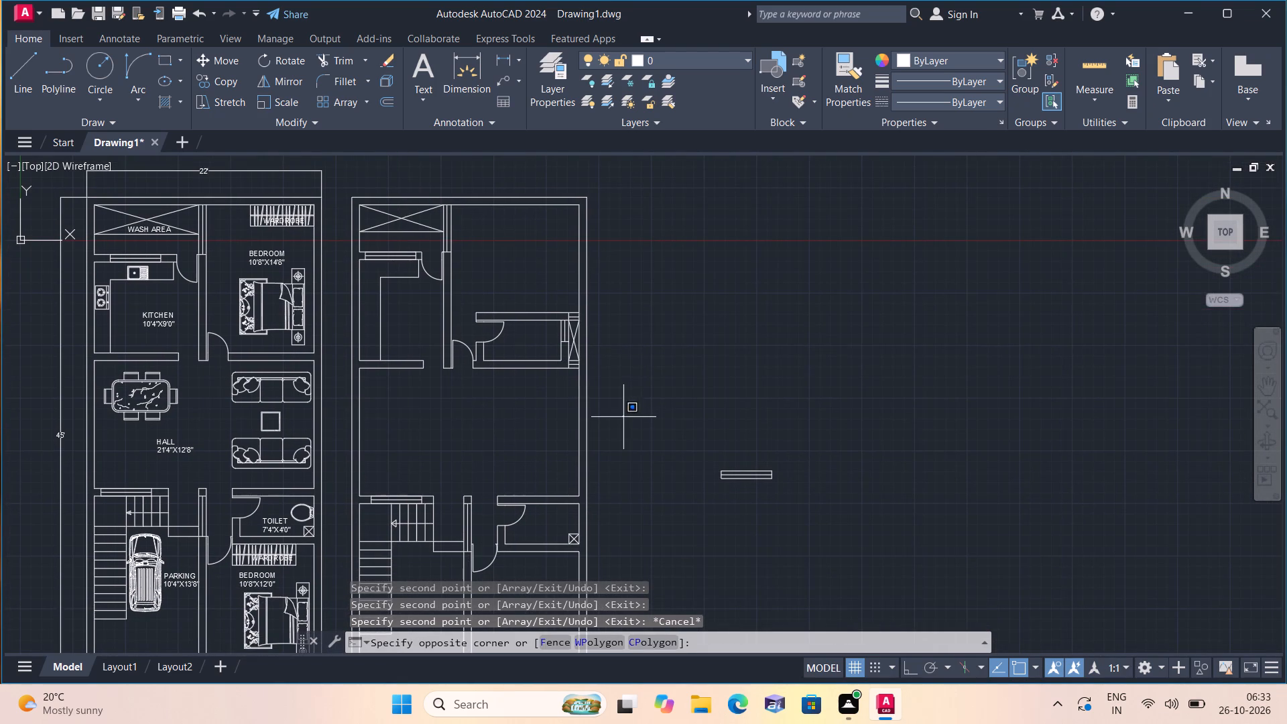
left_click(814, 524)
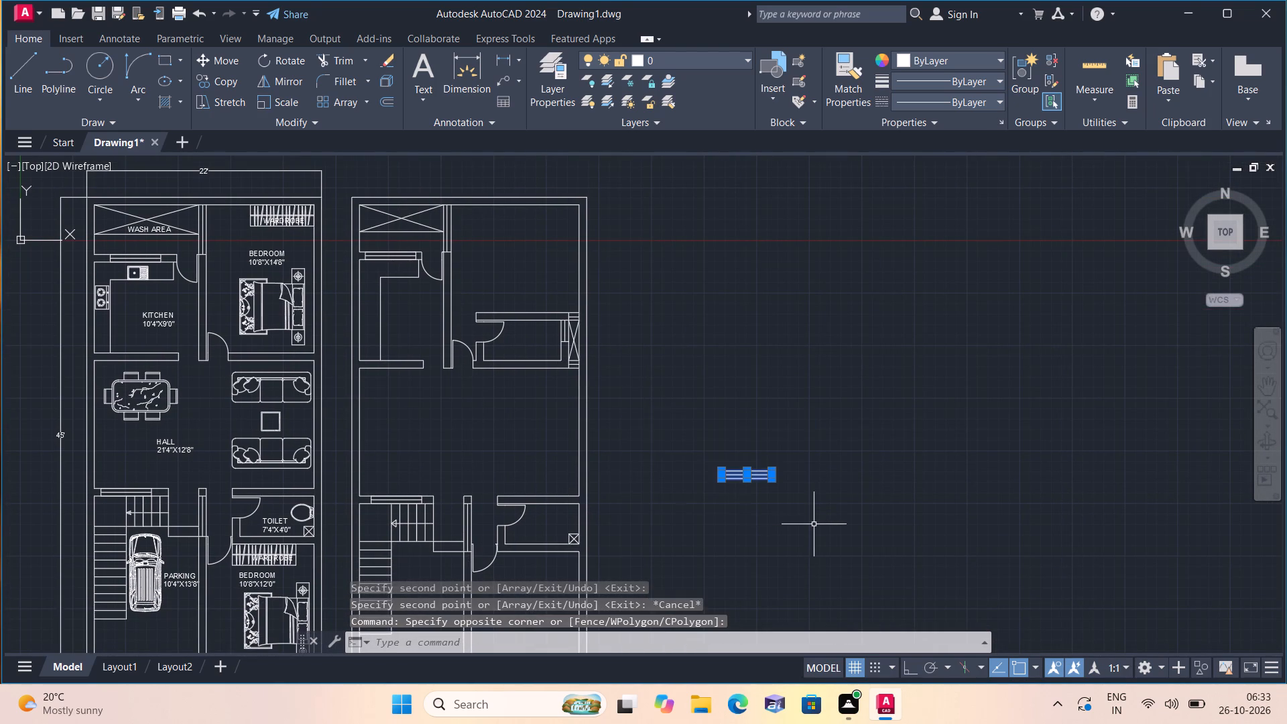
key("Delete")
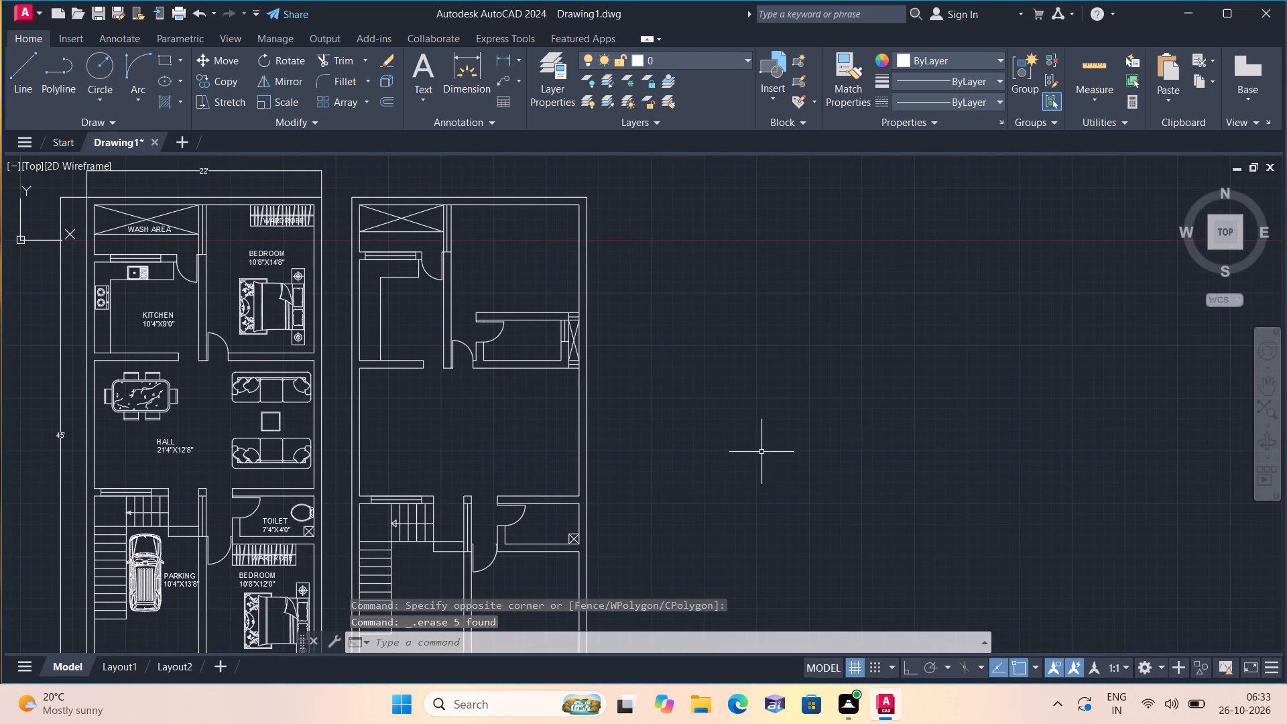
Copy the upper bedroom's labelled wardrobe by its lower-left corner onto the left end of the toilet wall in the second plan's upper bedroom.
scroll(762, 450, "down", 1)
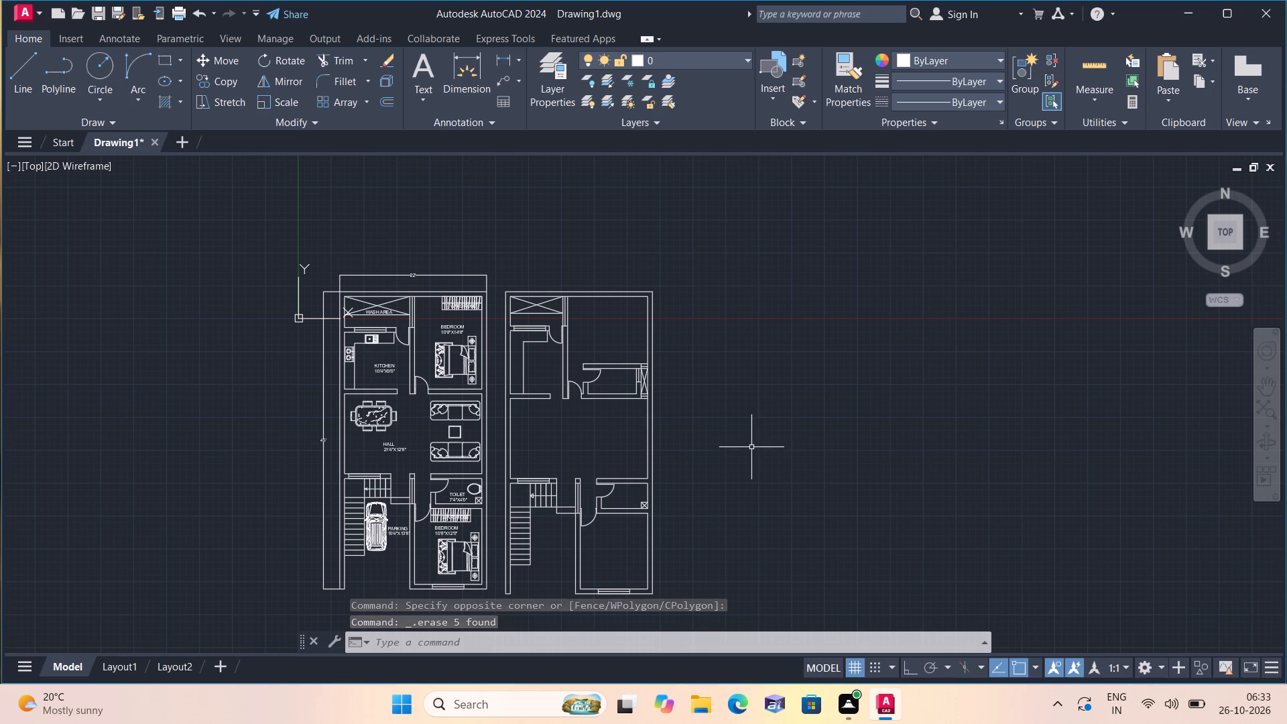
middle_click_drag(749, 443, 681, 362)
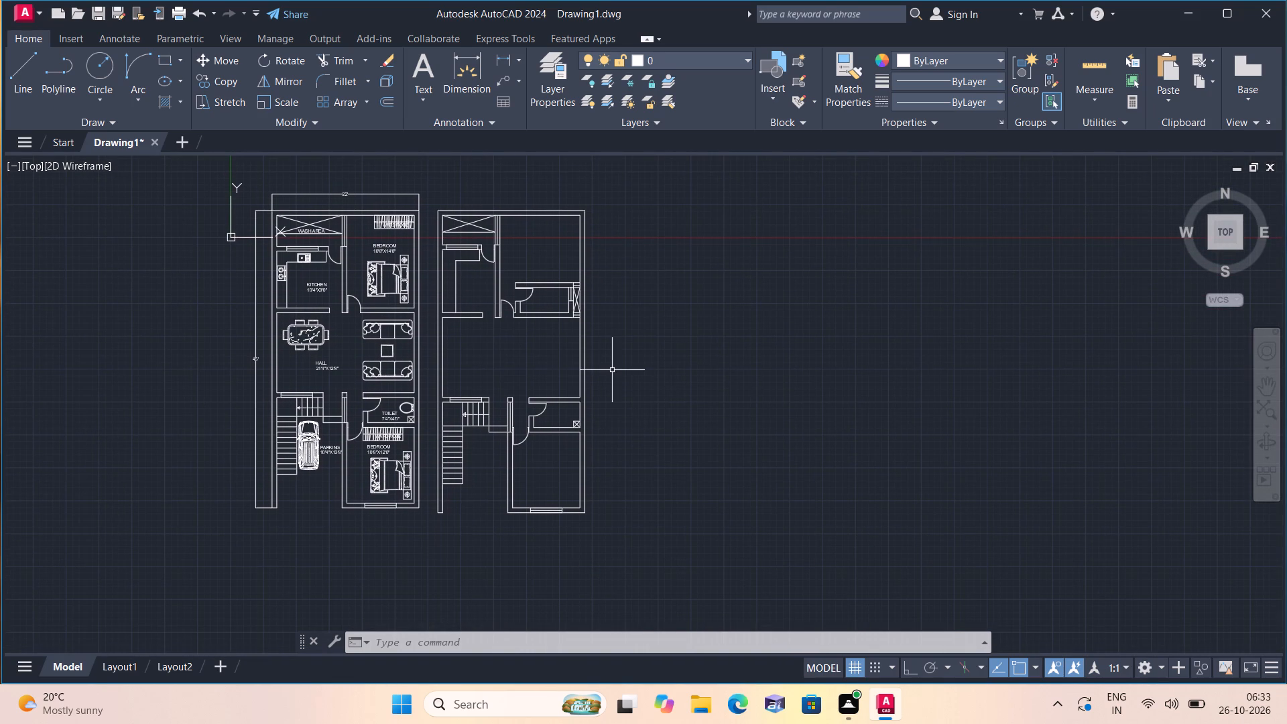
scroll(375, 206, "up", 3)
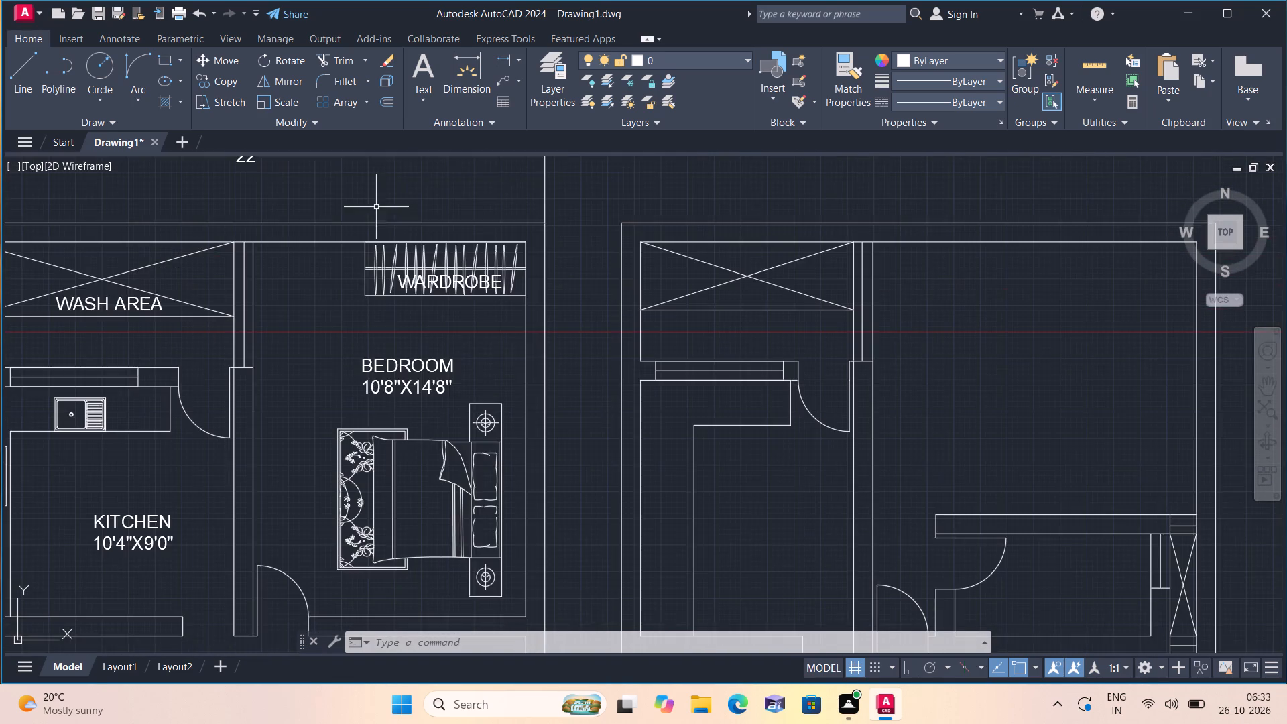
scroll(437, 257, "up", 2)
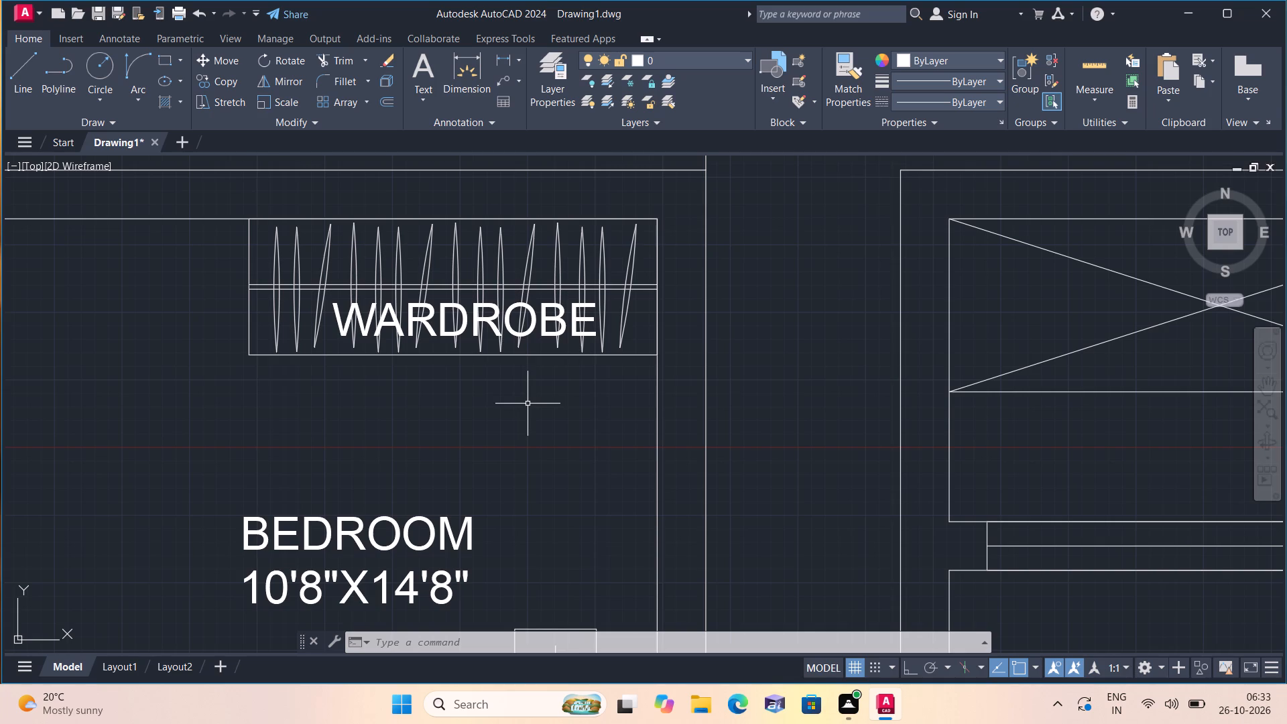
scroll(578, 385, "up", 1)
left_click(659, 372)
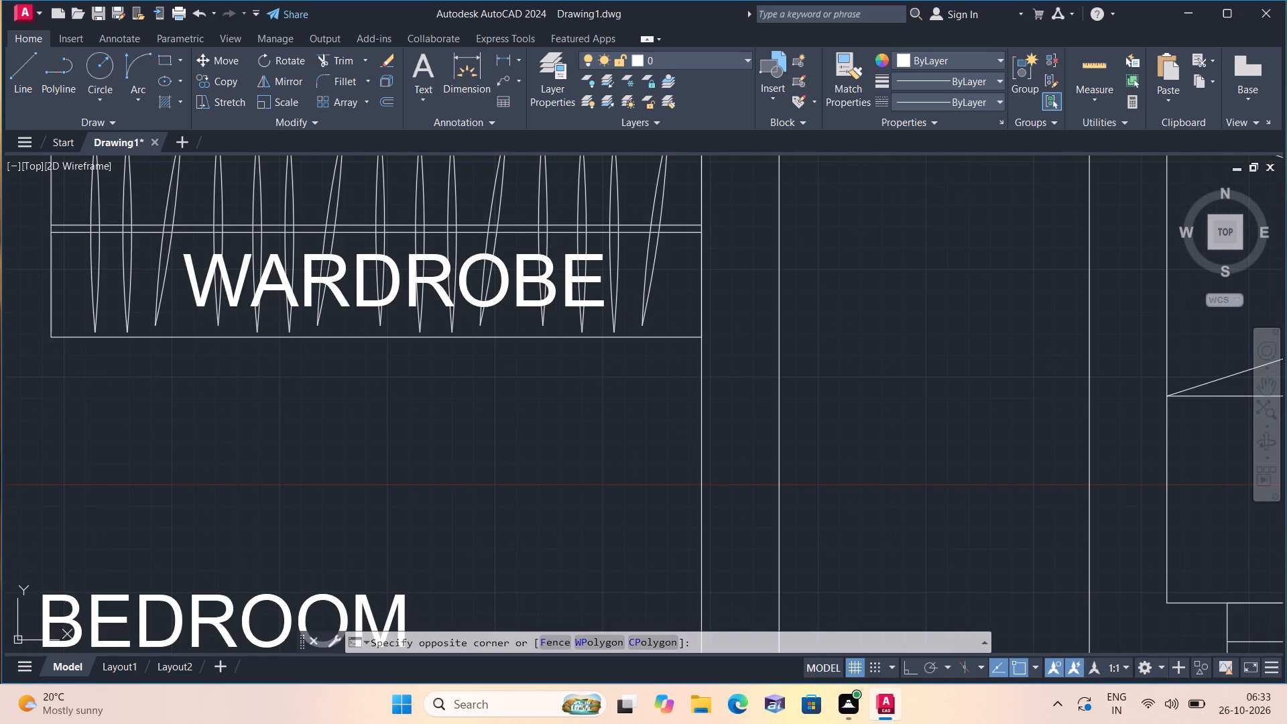
middle_click_drag(502, 227, 532, 314)
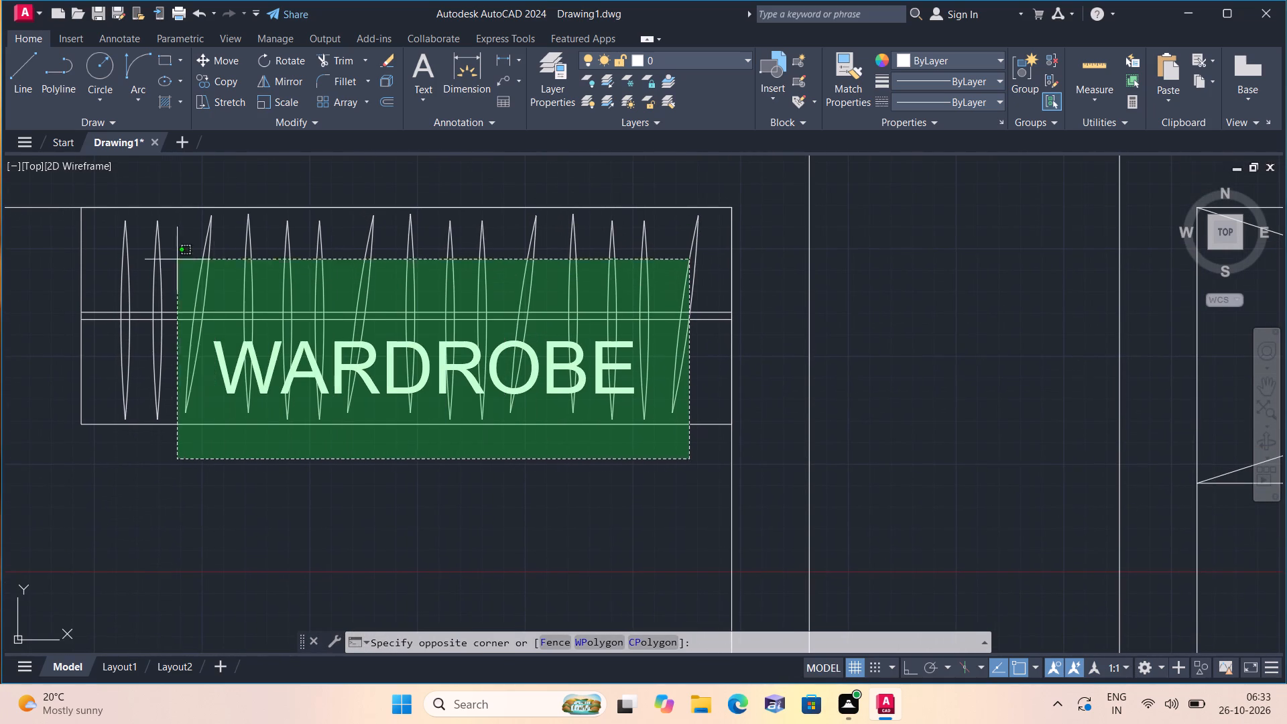
left_click(31, 236)
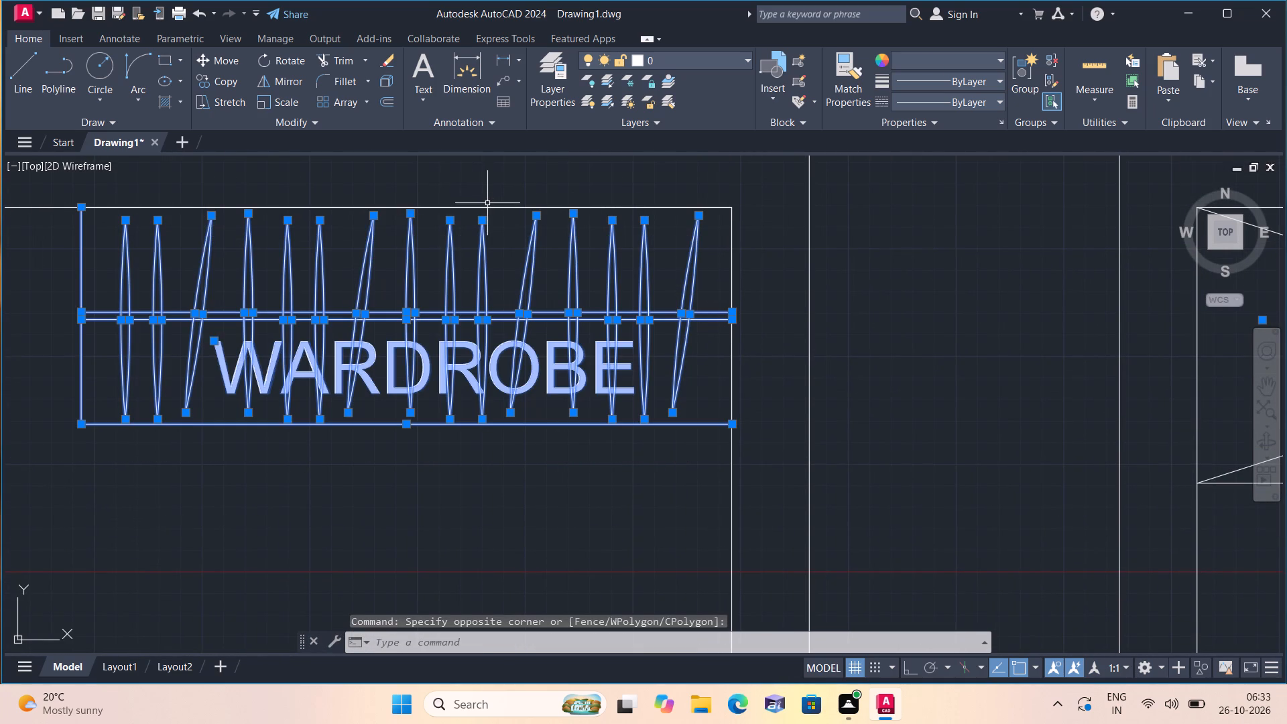
left_click(487, 206)
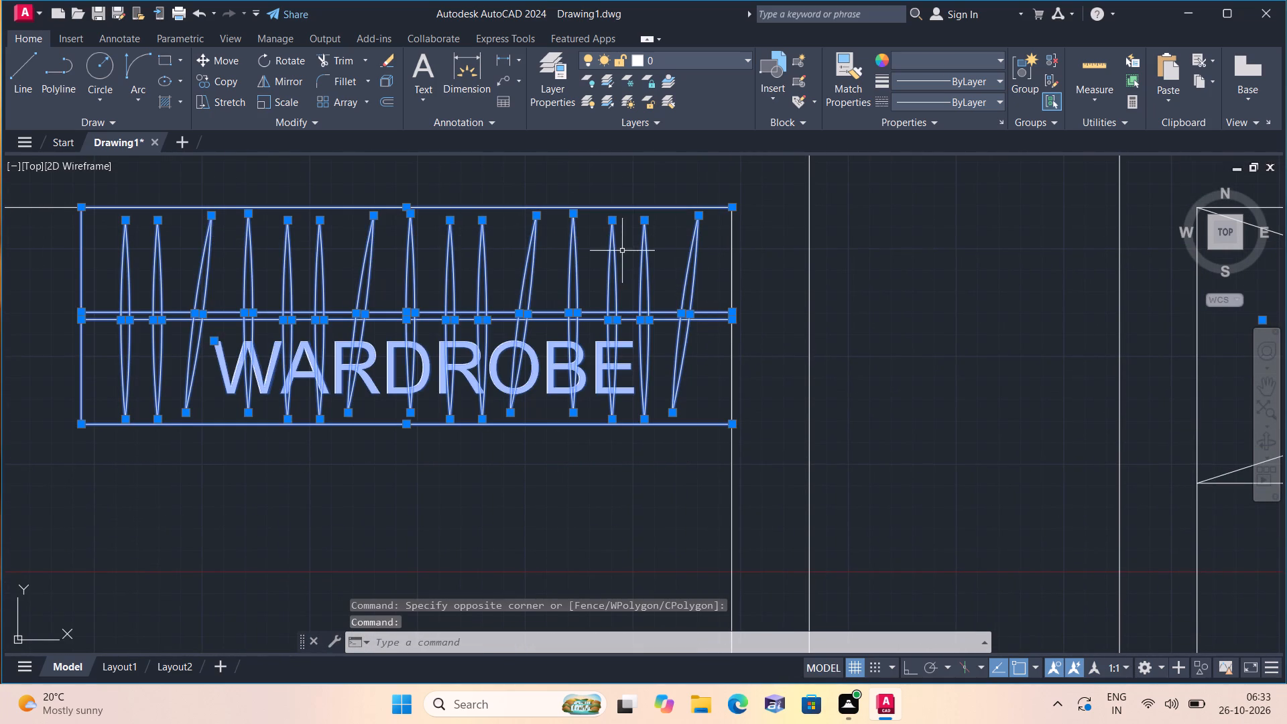
left_click(735, 269)
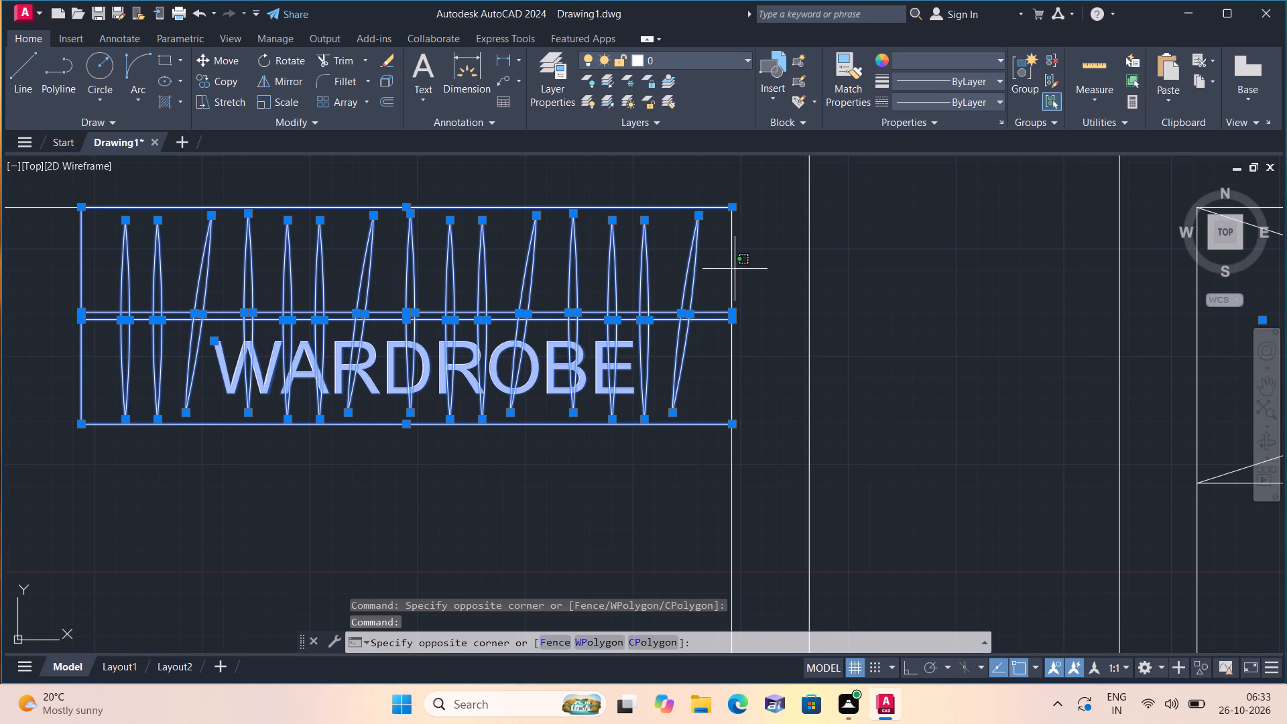
left_click(735, 269)
left_click(733, 264)
left_click(733, 264)
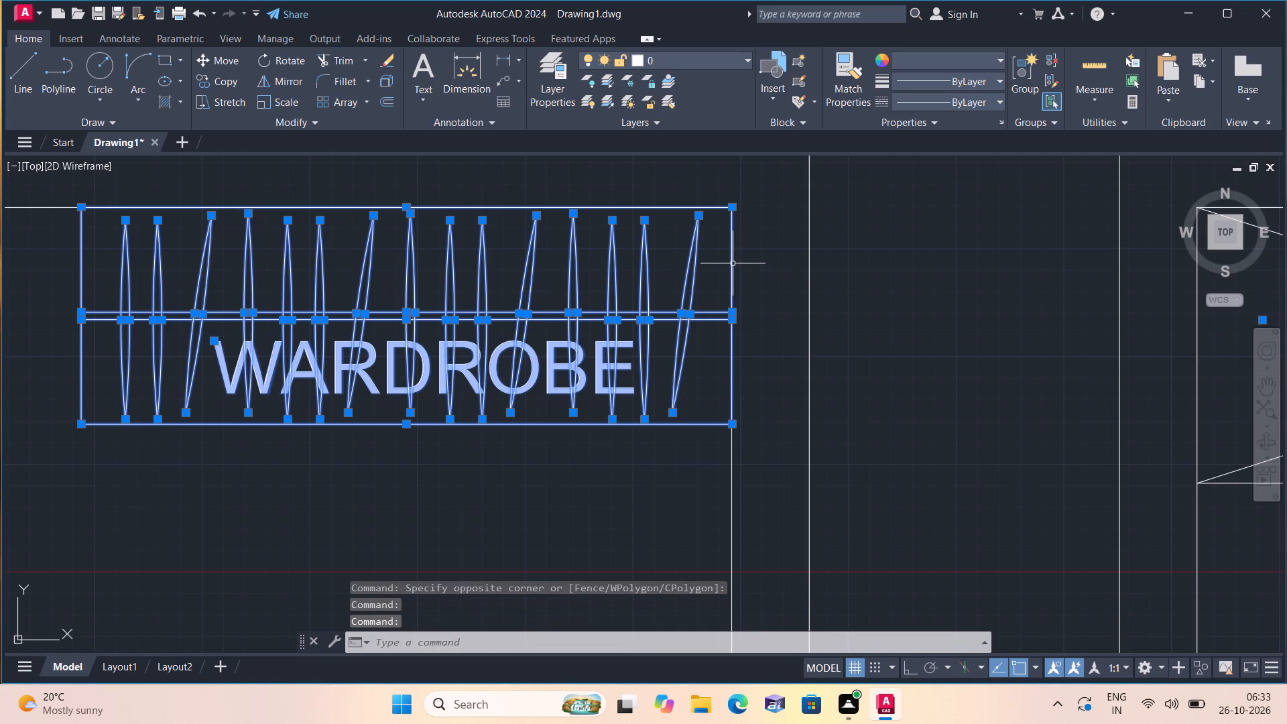
left_click(217, 80)
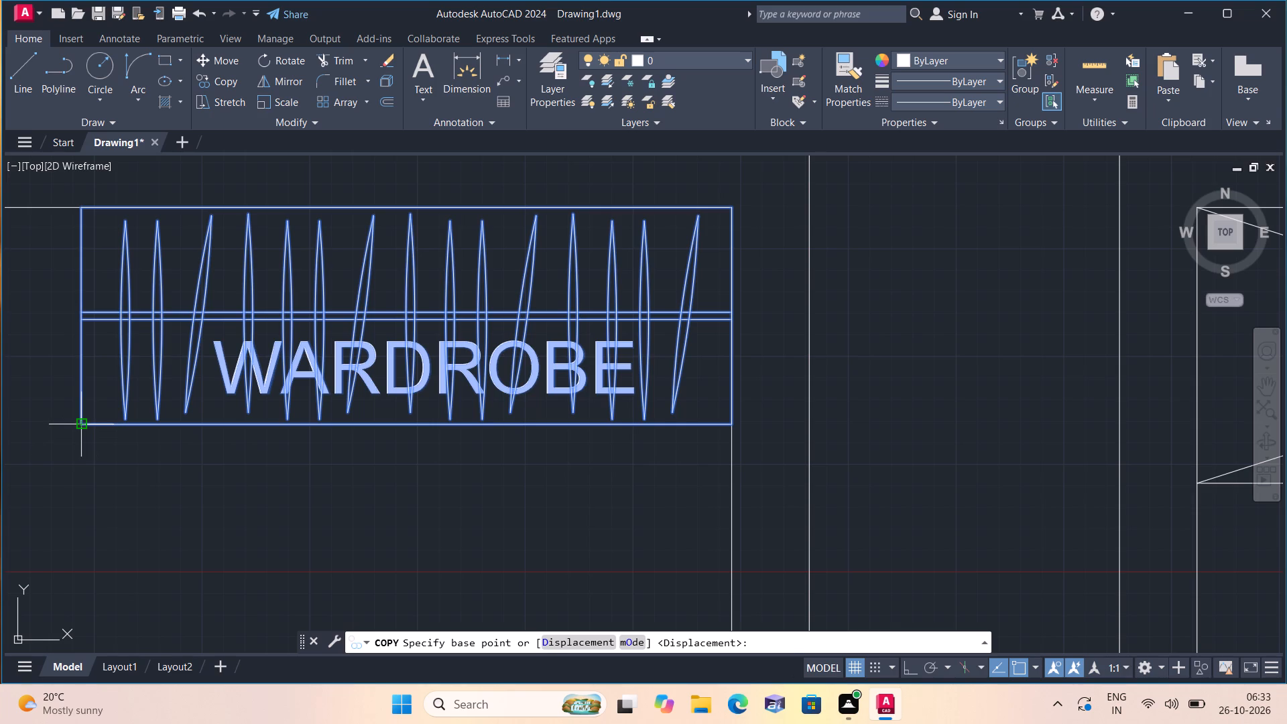
left_click(84, 424)
scroll(91, 425, "down", 4)
middle_click_drag(502, 505, 444, 405)
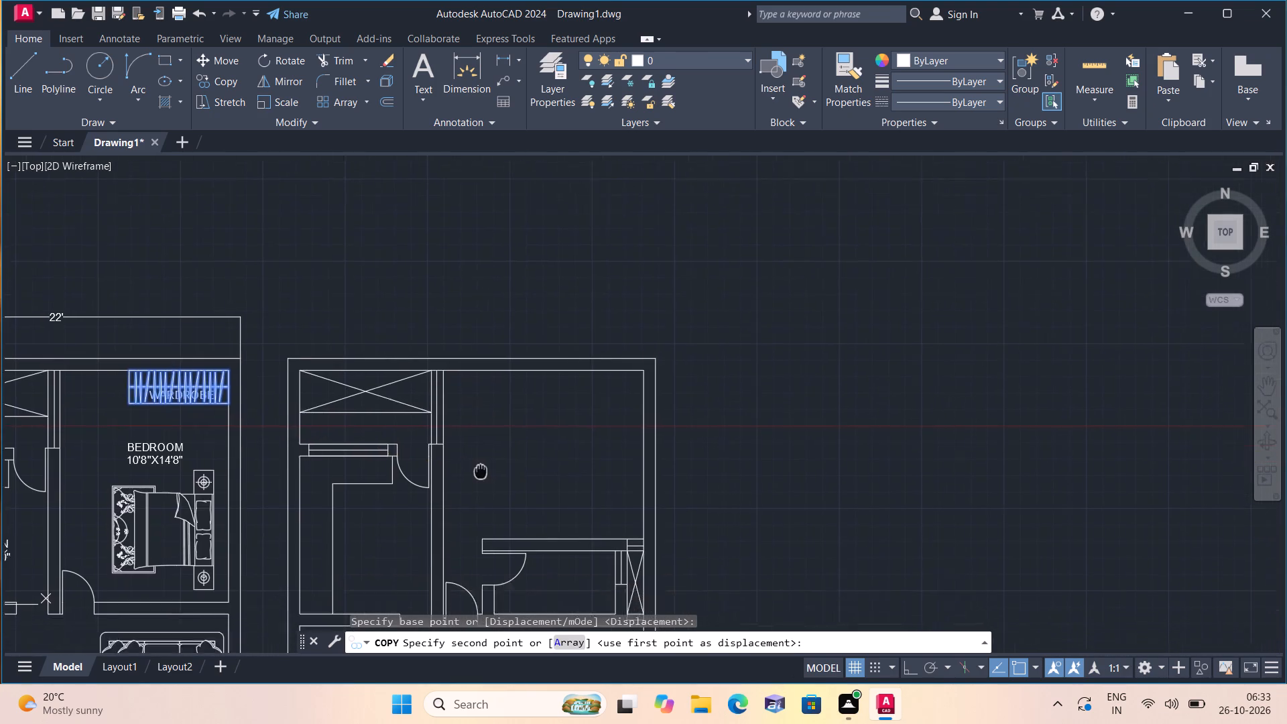
middle_click_drag(444, 405, 399, 328)
scroll(405, 391, "up", 2)
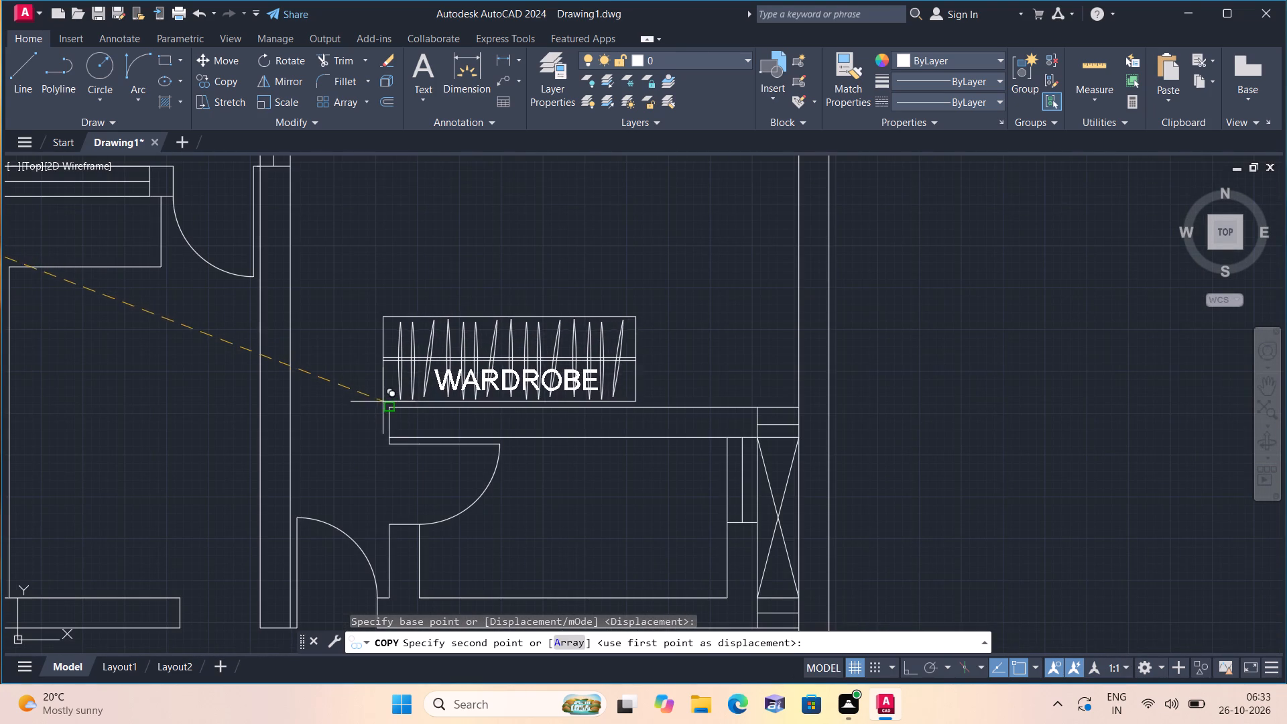
left_click(388, 406)
Place another copy of the wardrobe in the open middle of the second plan's lower bedroom, and finish copying.
scroll(396, 333, "down", 2)
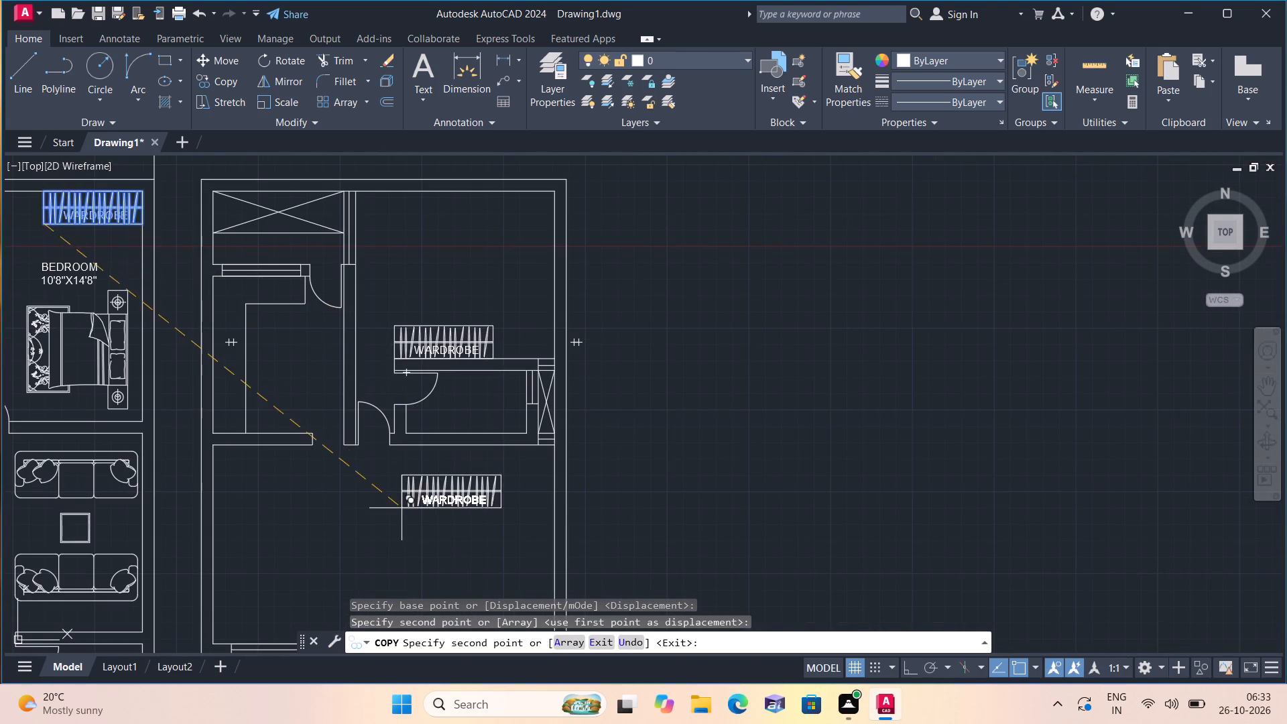
scroll(404, 451, "down", 1)
middle_click_drag(408, 541, 436, 284)
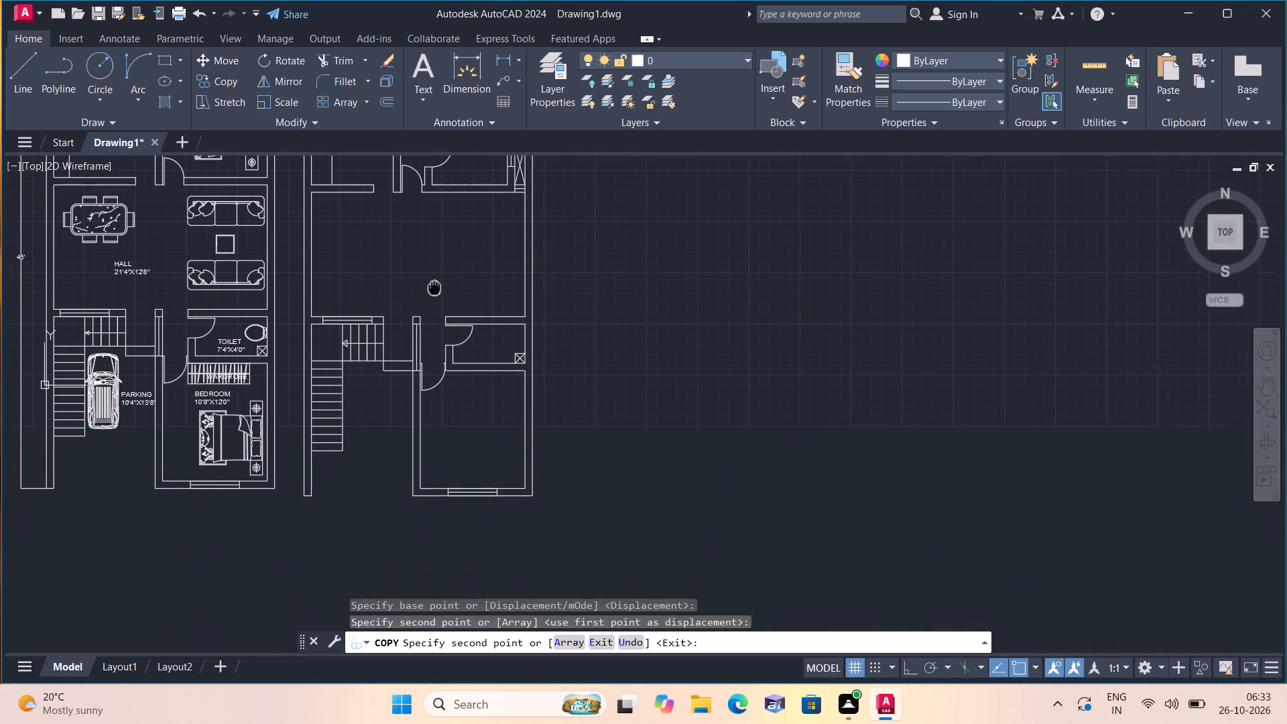
scroll(469, 431, "up", 1)
left_click(426, 434)
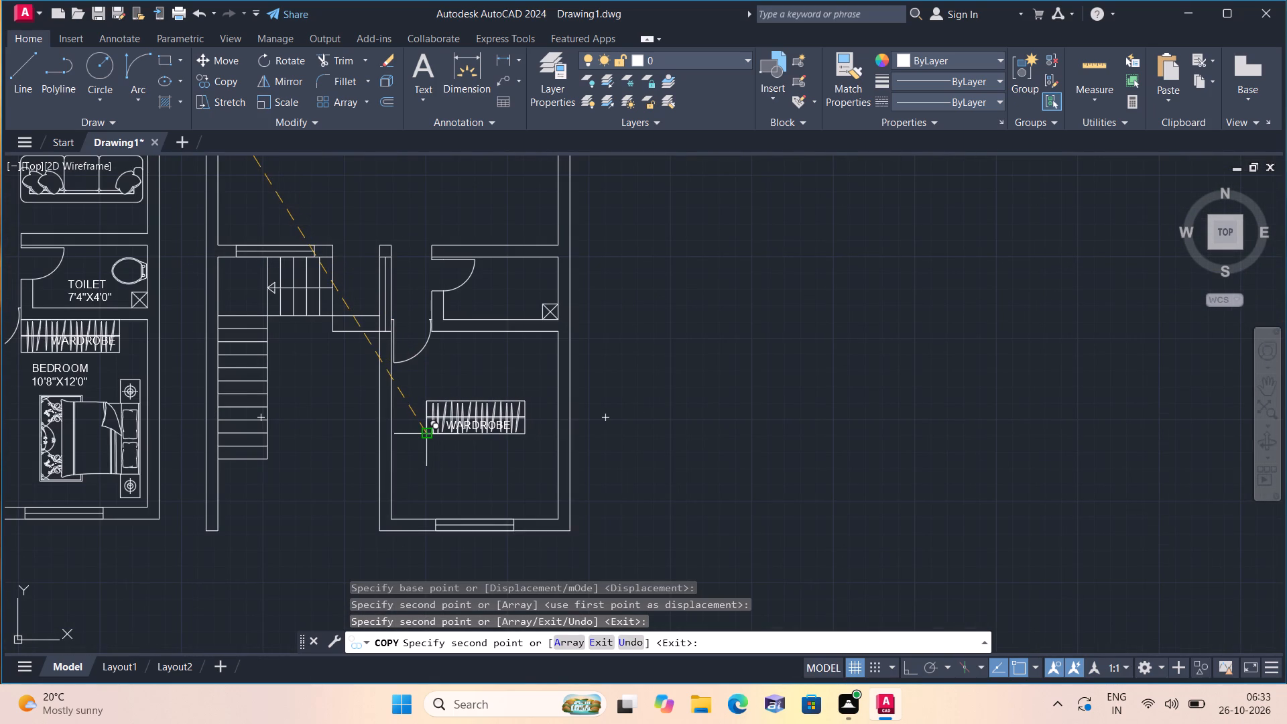
key("Escape")
Move the lower bedroom's wardrobe copy by its top-left corner to the toilet wall corner beside the bedroom door.
scroll(456, 436, "up", 2)
left_click(652, 467)
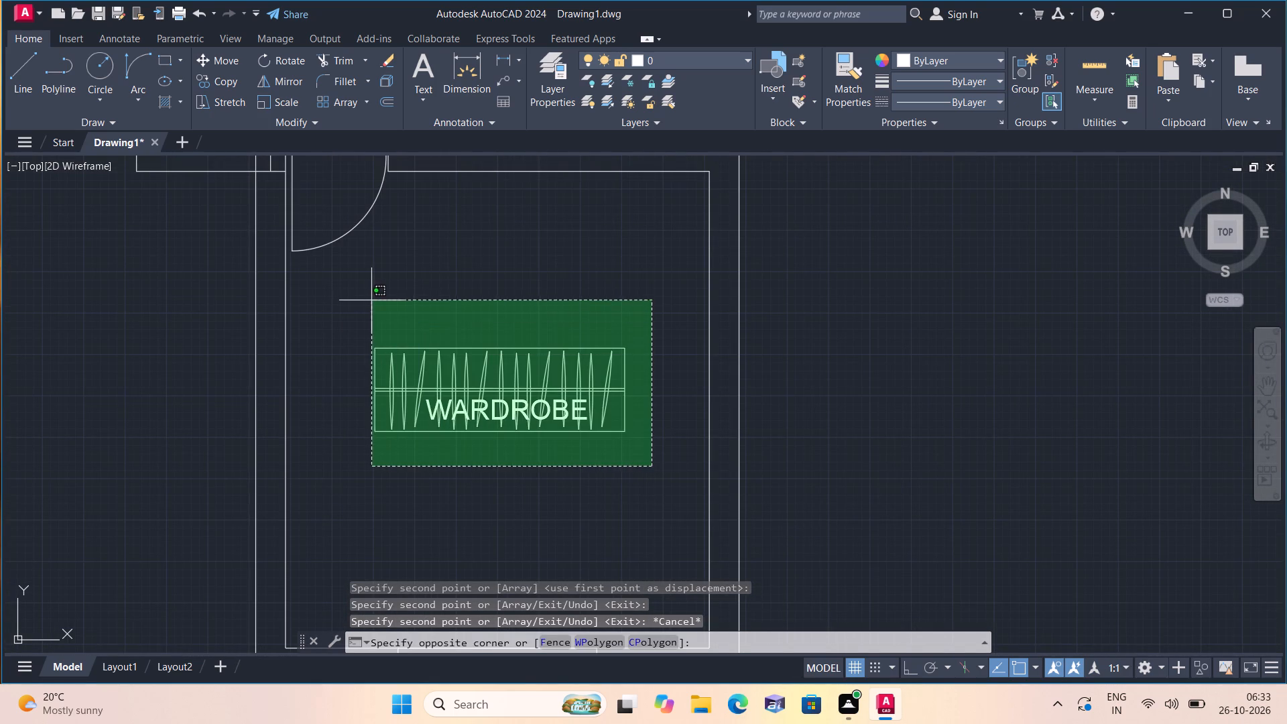
left_click(347, 306)
left_click(224, 56)
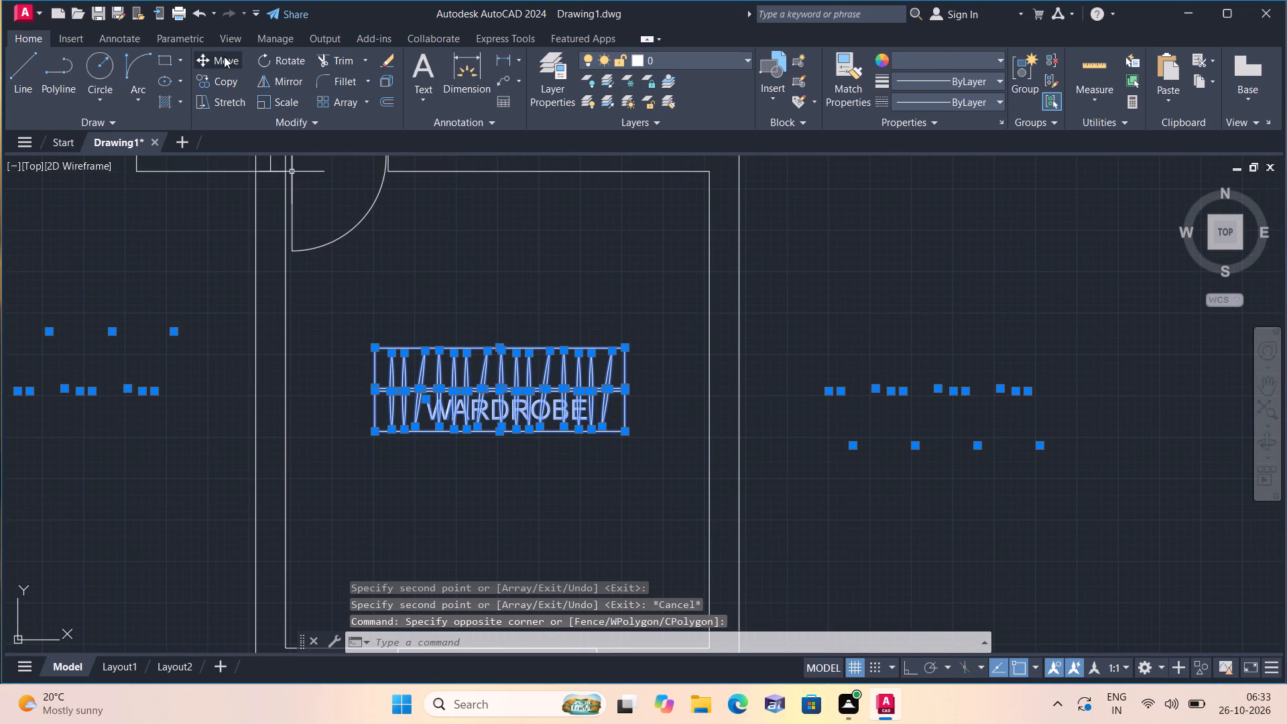
left_click(373, 351)
middle_click_drag(389, 262, 426, 377)
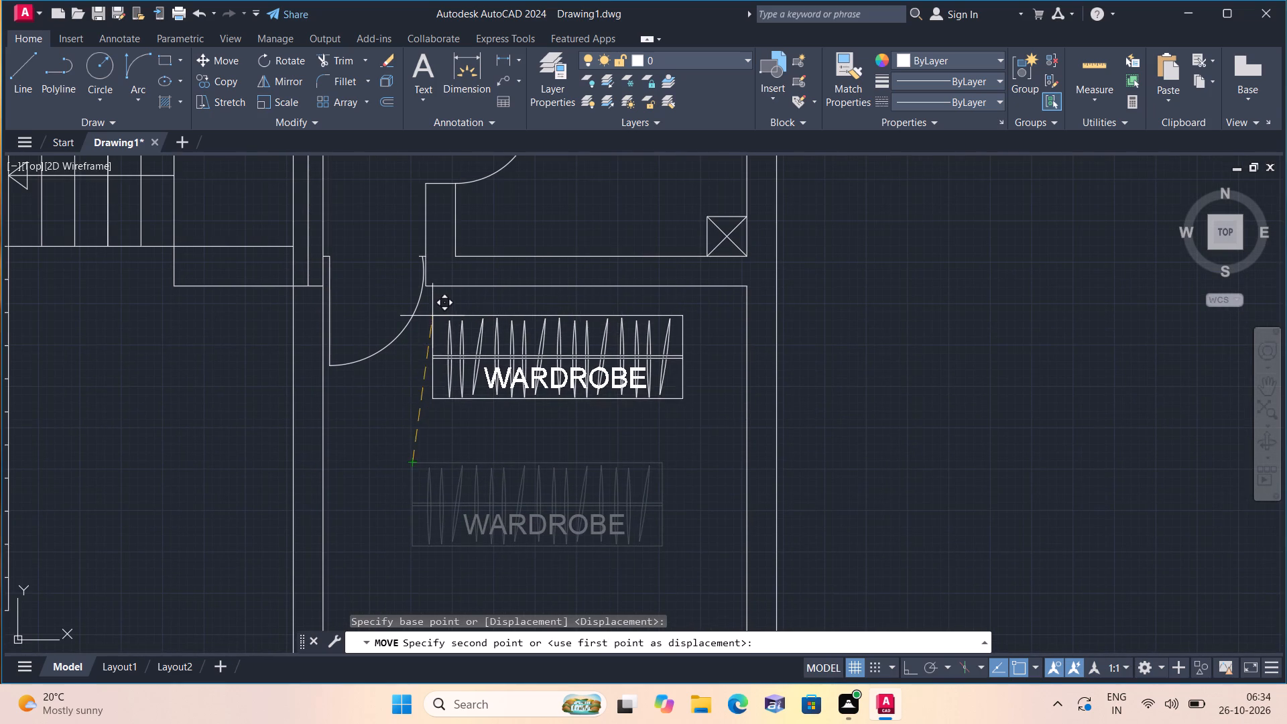
left_click(424, 281)
Copy the double bed with rug and side tables from the first plan's lower bedroom into the second plan's lower bedroom, below the wardrobe.
scroll(554, 362, "down", 1)
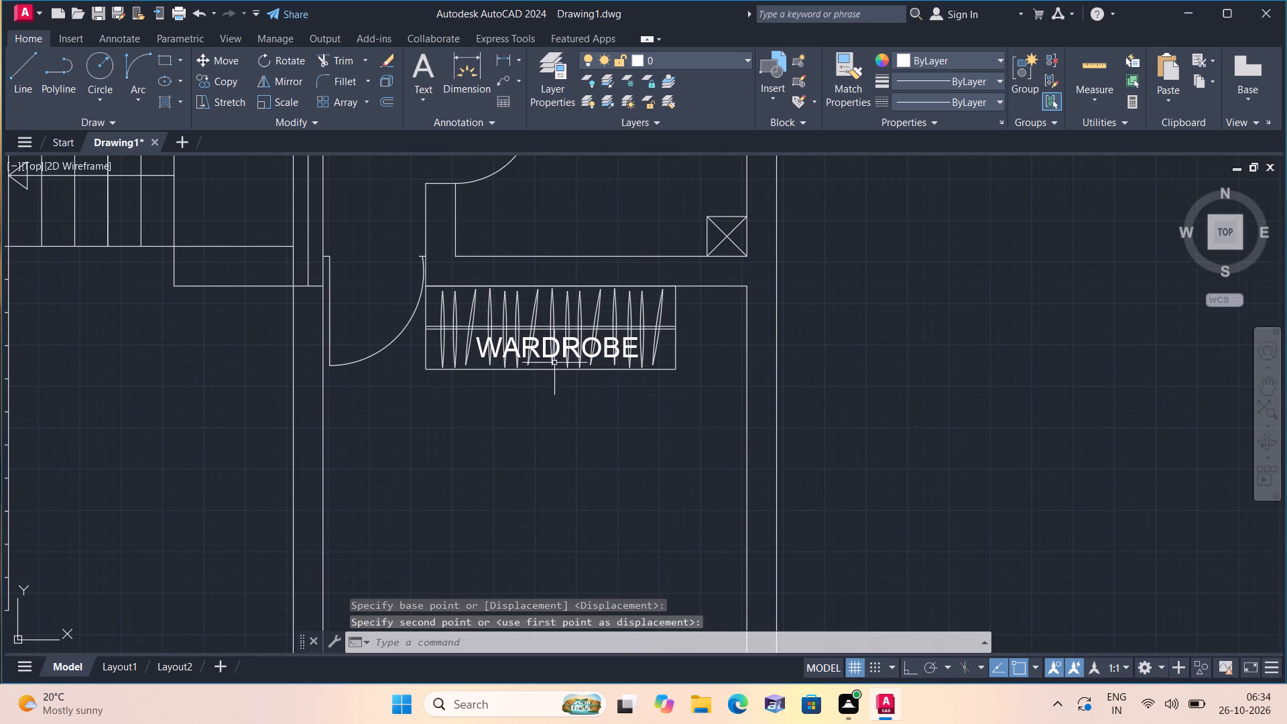
scroll(554, 362, "down", 1)
scroll(454, 323, "down", 2)
middle_click_drag(478, 345, 566, 408)
scroll(425, 438, "up", 4)
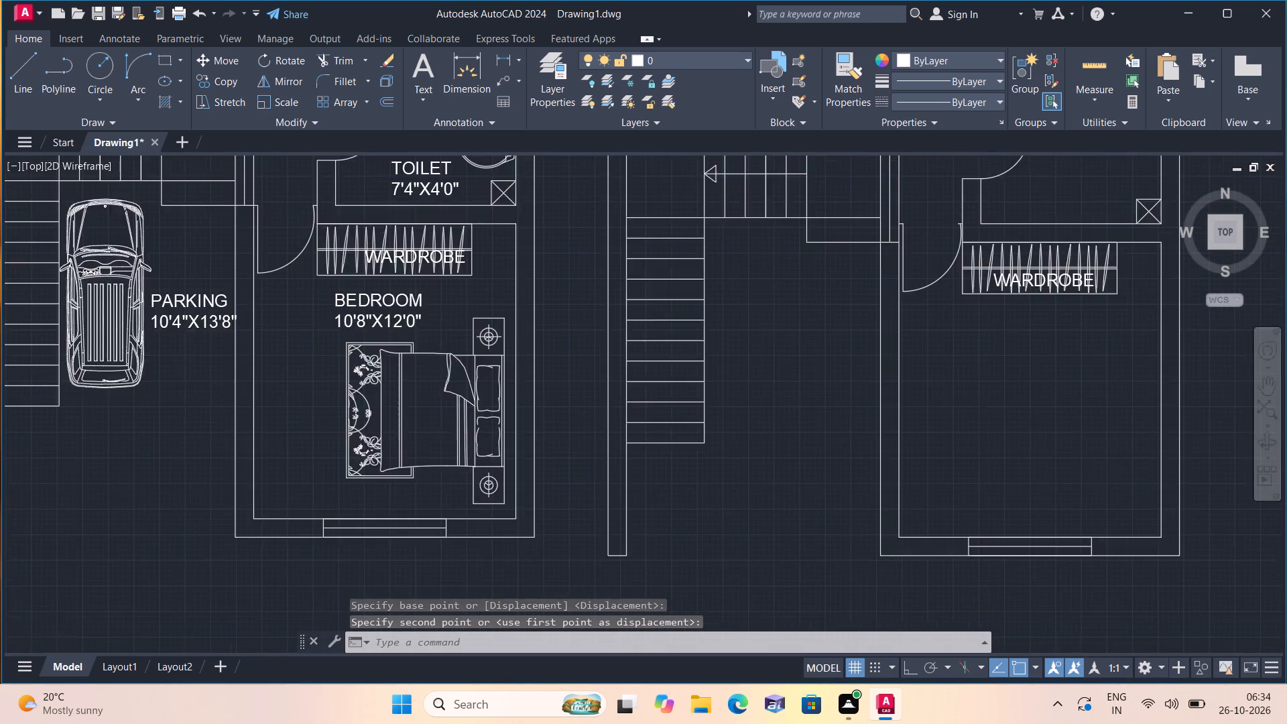
scroll(519, 520, "up", 1)
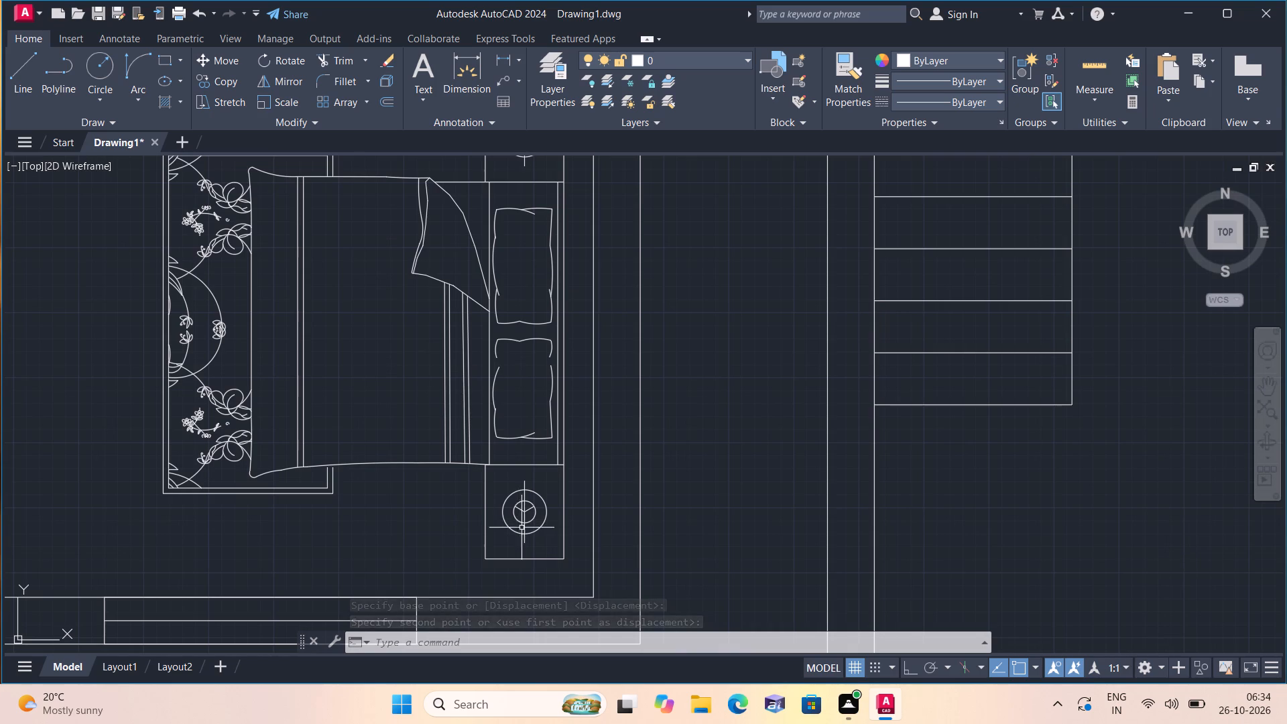
left_click(568, 586)
middle_click_drag(503, 444, 532, 511)
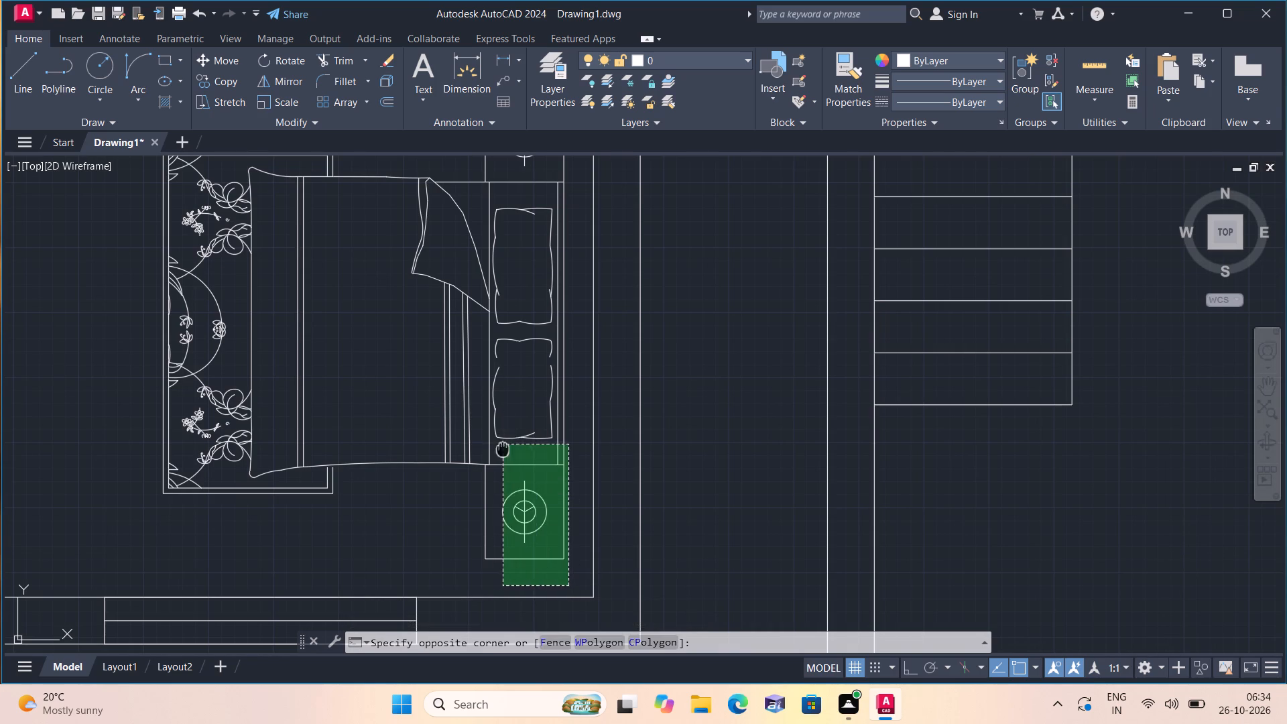
middle_click_drag(532, 511, 560, 554)
scroll(560, 554, "down", 1)
left_click(497, 324)
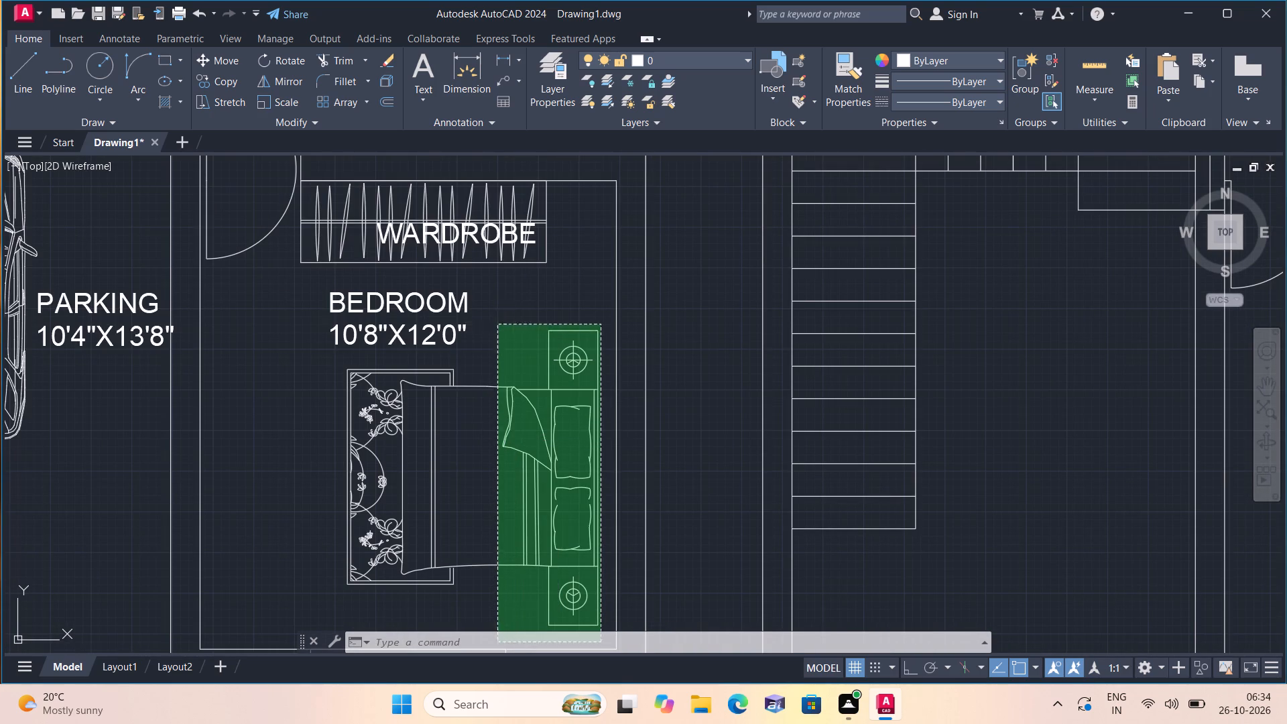
left_click(511, 606)
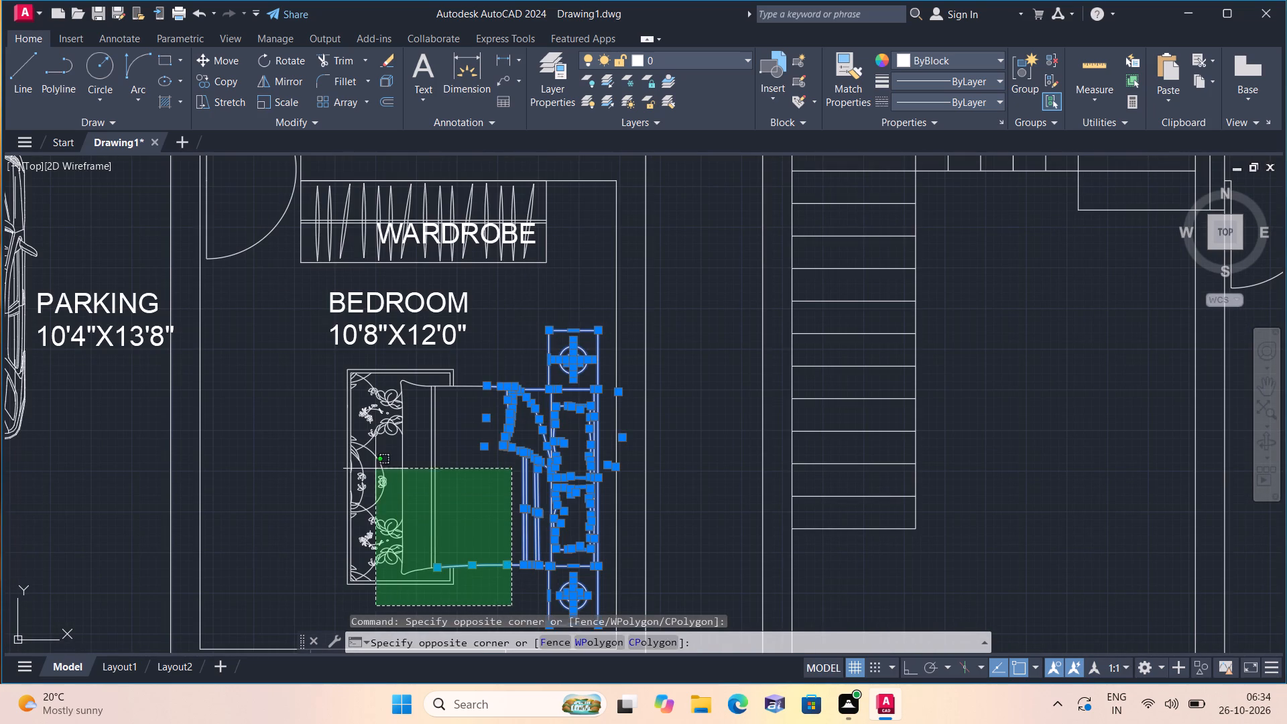
left_click(303, 365)
scroll(303, 361, "down", 1)
left_click(223, 80)
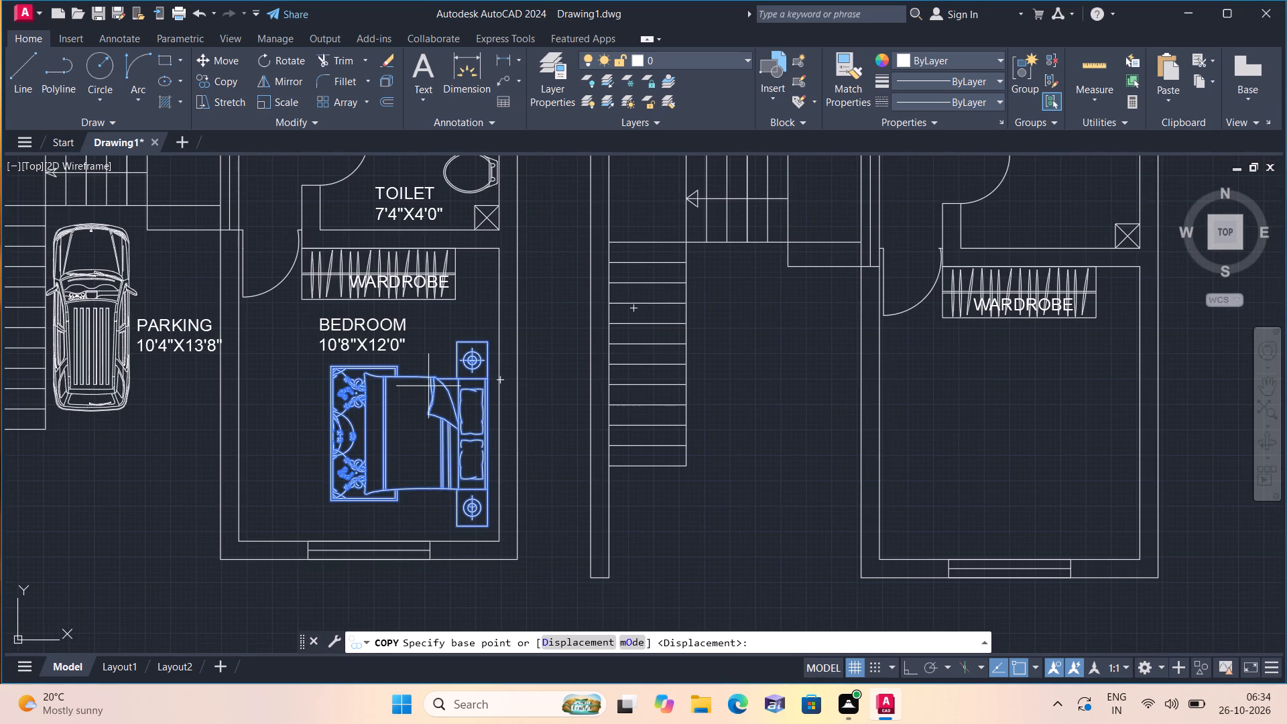
left_click(410, 404)
scroll(424, 420, "down", 2)
scroll(654, 436, "up", 2)
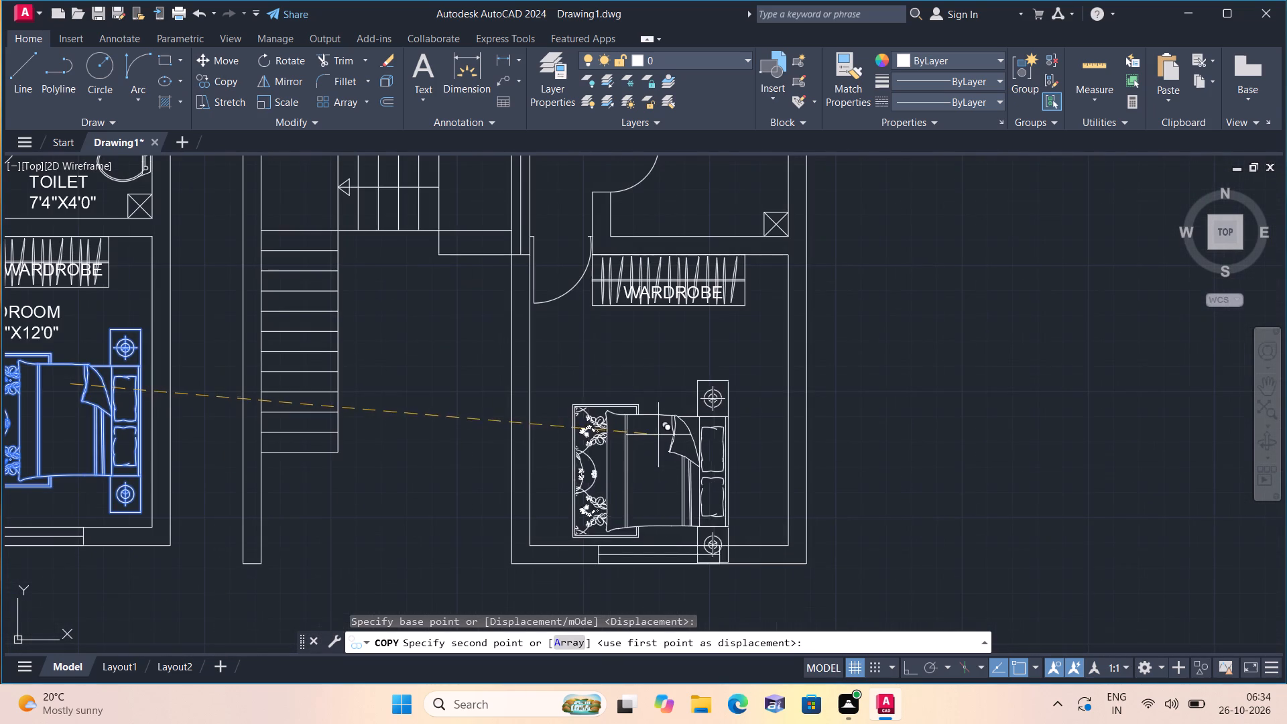
left_click(704, 398)
Place another copy of the bed set in the second plan's upper bedroom above the wardrobe, and finish copying.
scroll(686, 335, "down", 1)
middle_click_drag(684, 335, 654, 475)
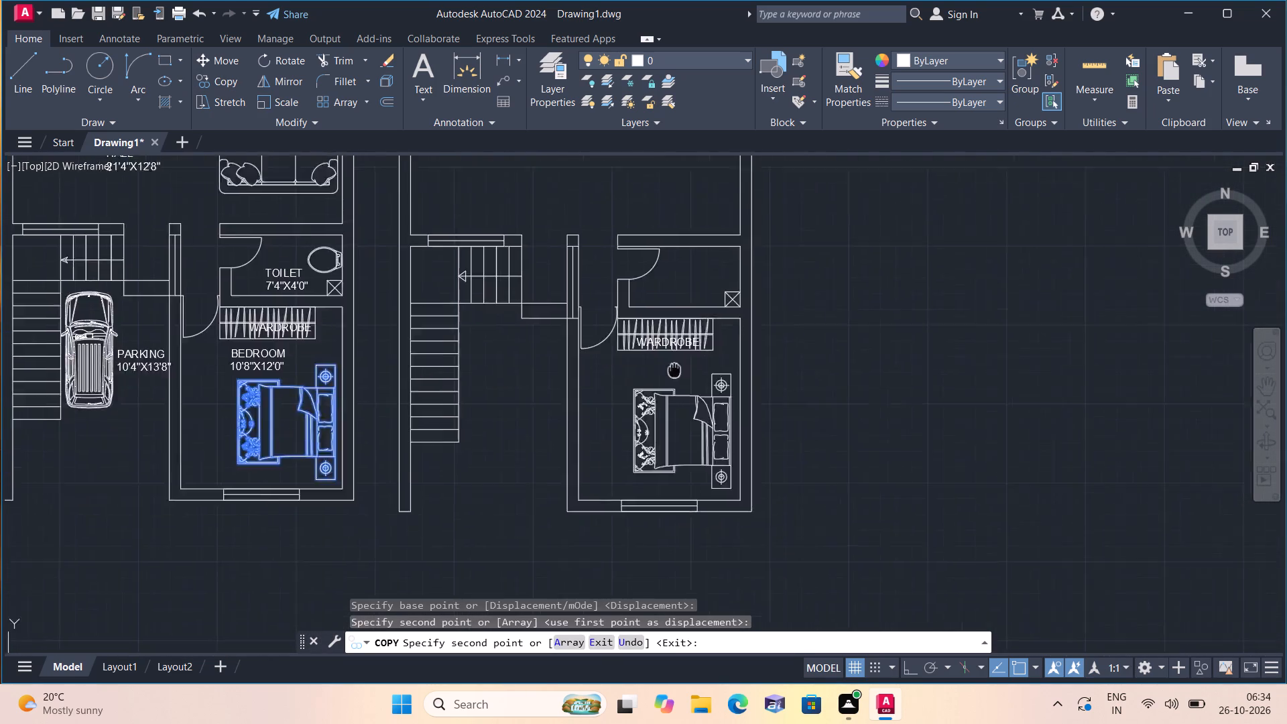
middle_click_drag(654, 475, 619, 598)
scroll(616, 604, "down", 1)
middle_click_drag(590, 337, 580, 598)
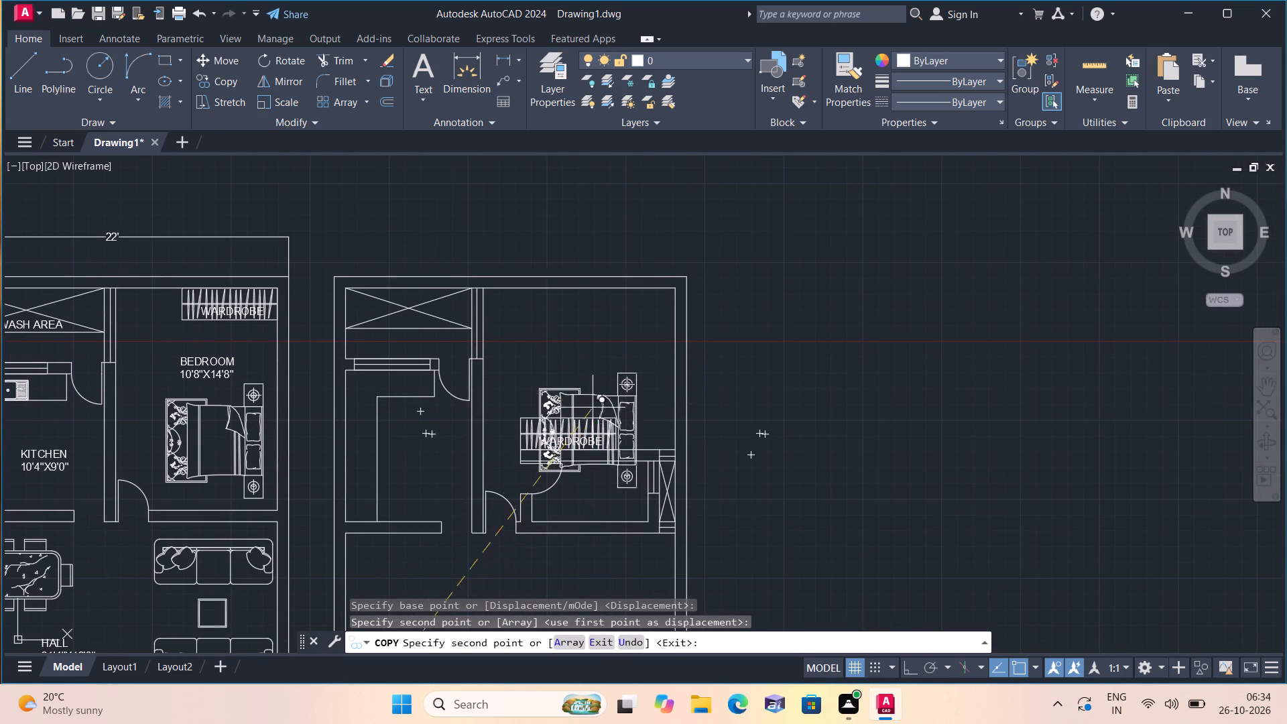
left_click(619, 329)
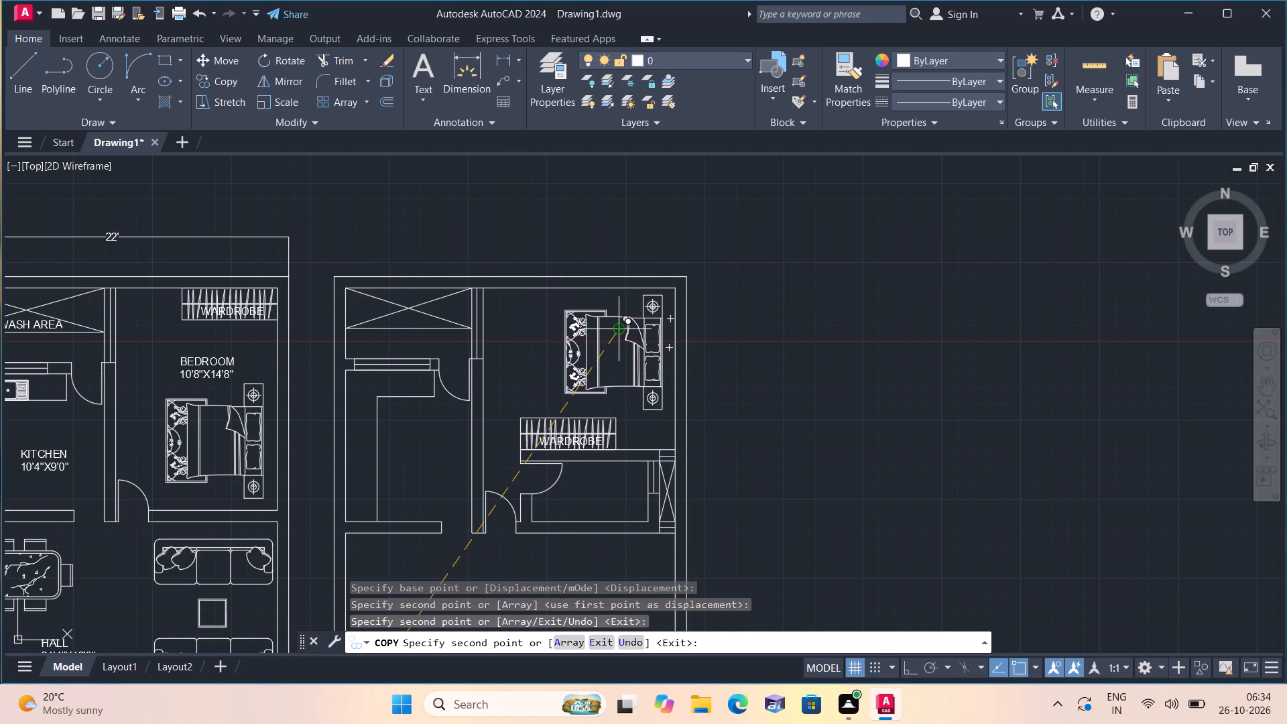
key("Escape")
Copy the kitchen sink from the first plan onto the second plan's kitchen counter, just below the window.
scroll(620, 329, "down", 2)
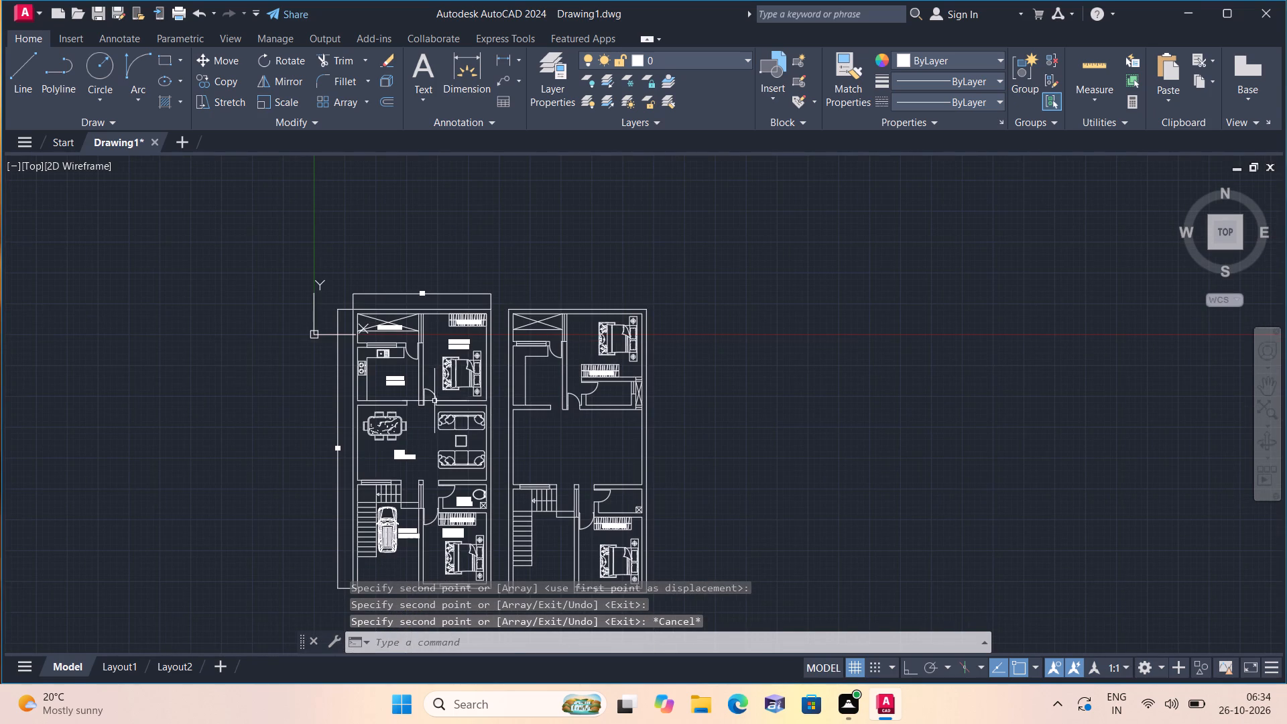
scroll(426, 408, "up", 1)
scroll(368, 364, "up", 1)
scroll(351, 306, "up", 2)
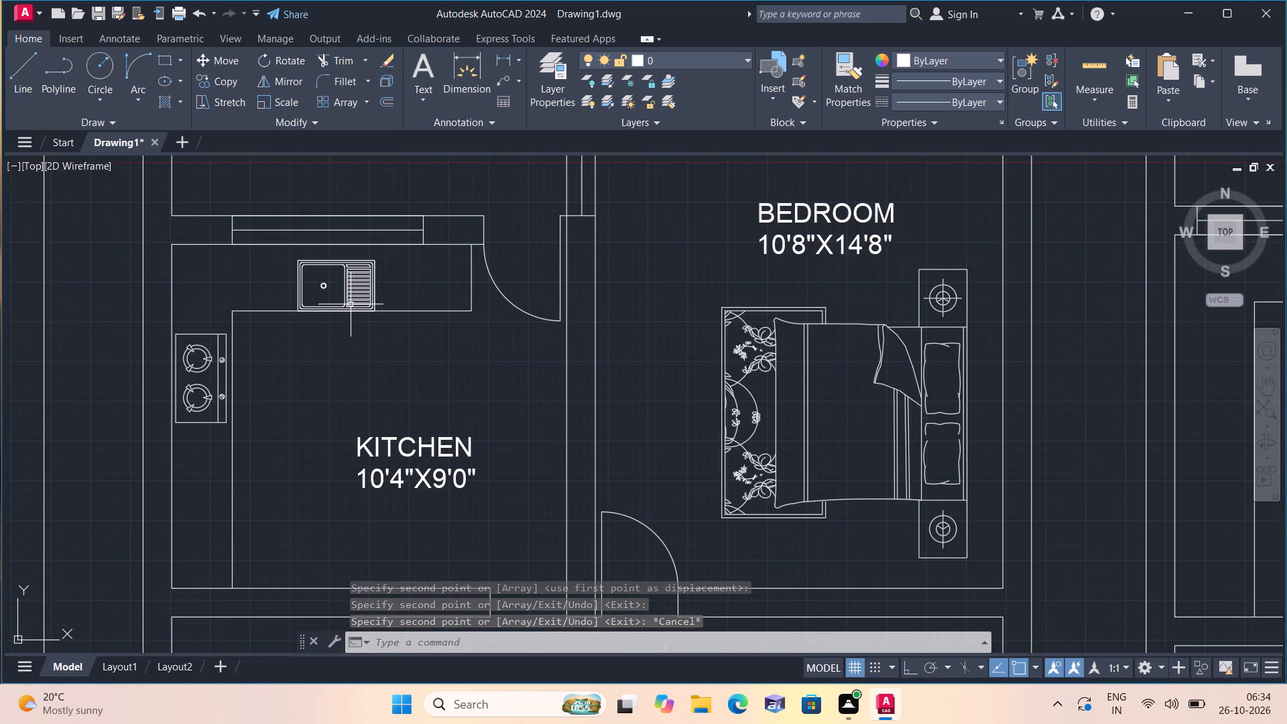
left_click(353, 299)
left_click(229, 80)
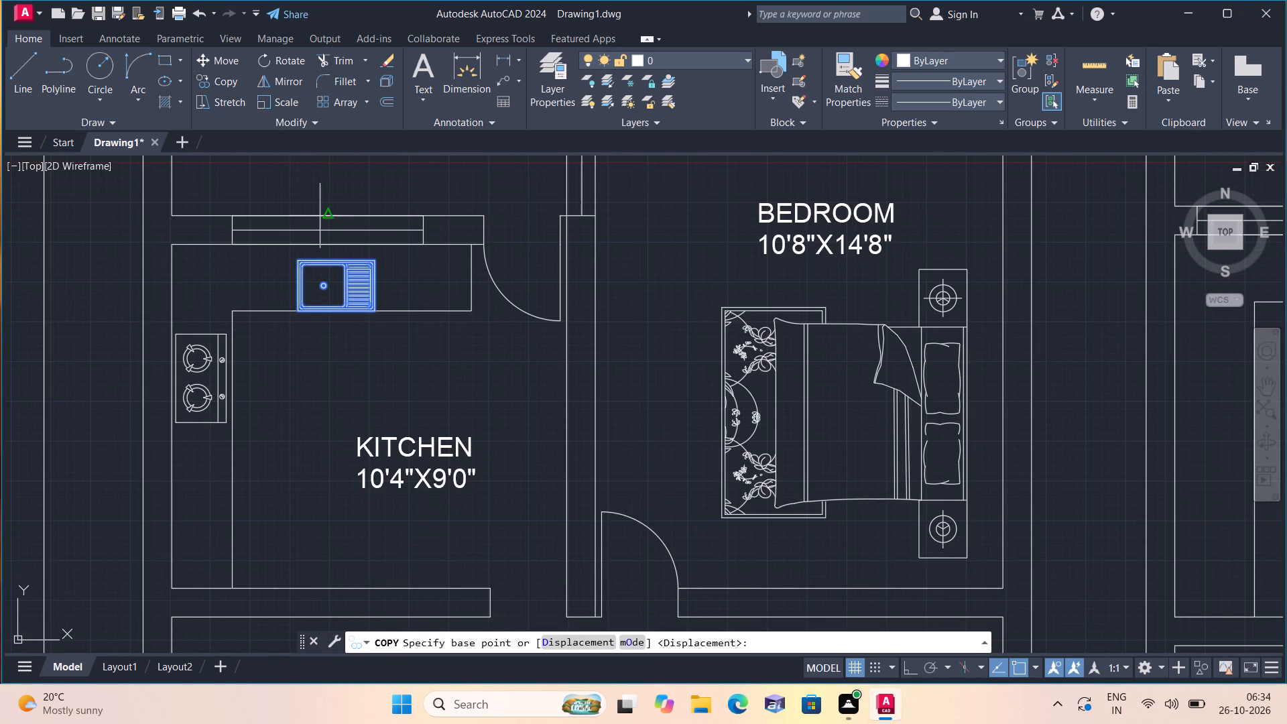
left_click(348, 286)
scroll(351, 286, "down", 2)
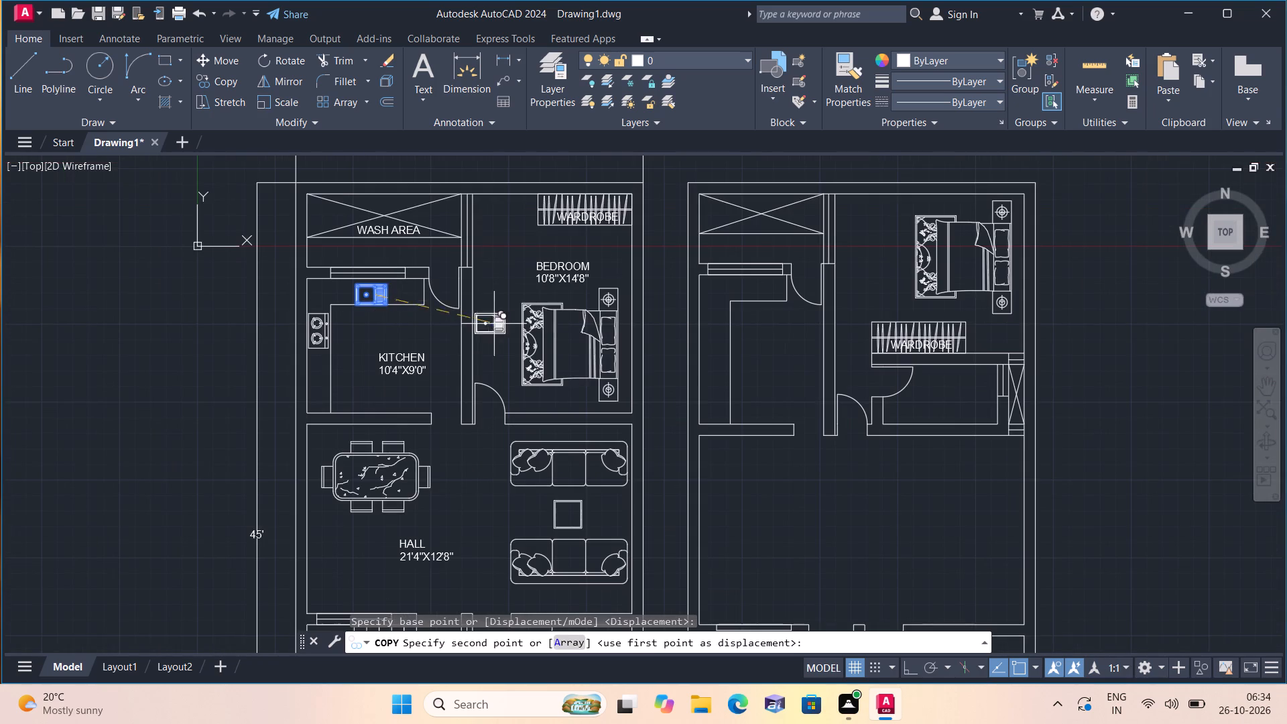
scroll(739, 298, "up", 2)
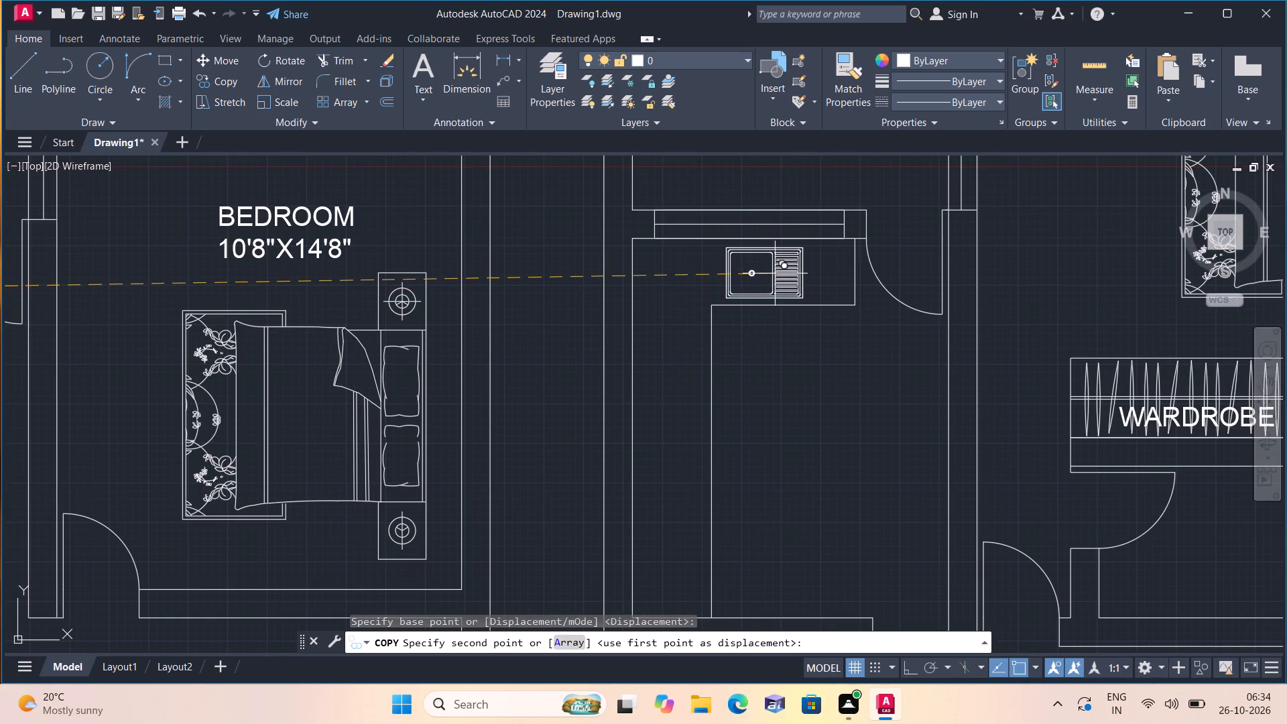
left_click(775, 274)
key("Escape")
Copy the two-burner stove from the first plan's kitchen onto the side counter along the second plan's kitchen outer wall.
scroll(648, 359, "down", 1)
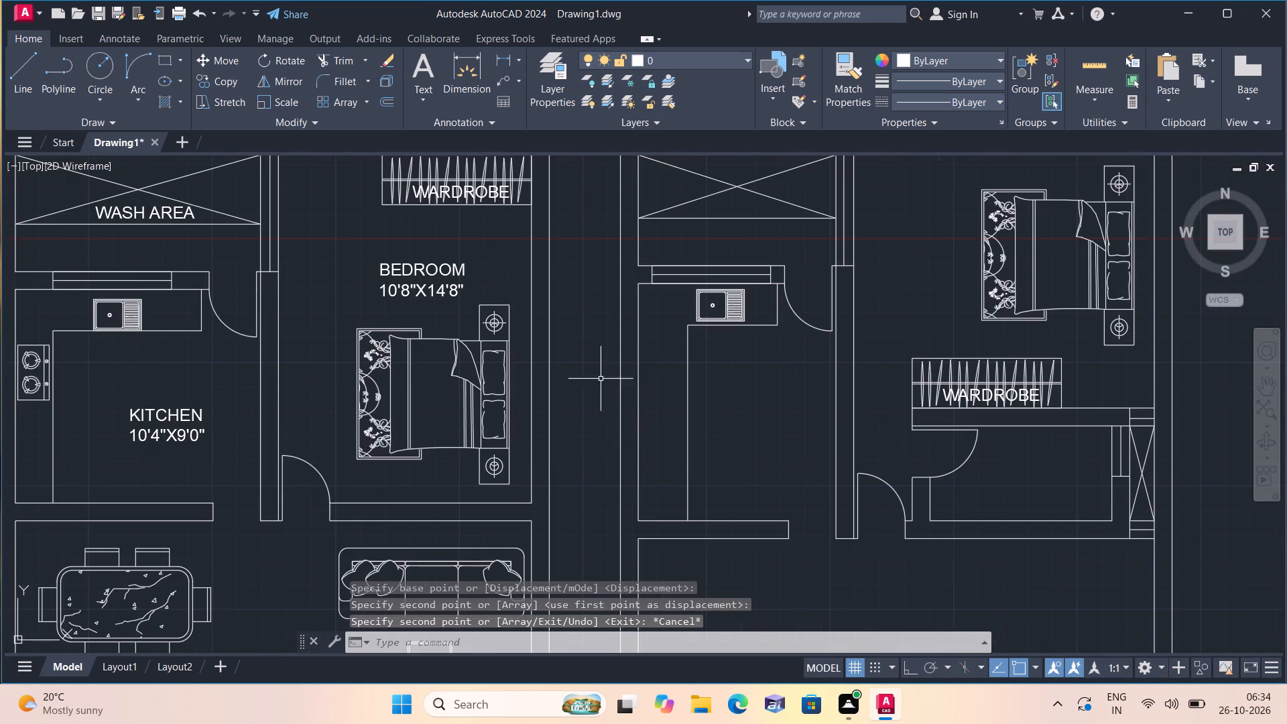
middle_click_drag(124, 416, 310, 439)
scroll(206, 416, "up", 3)
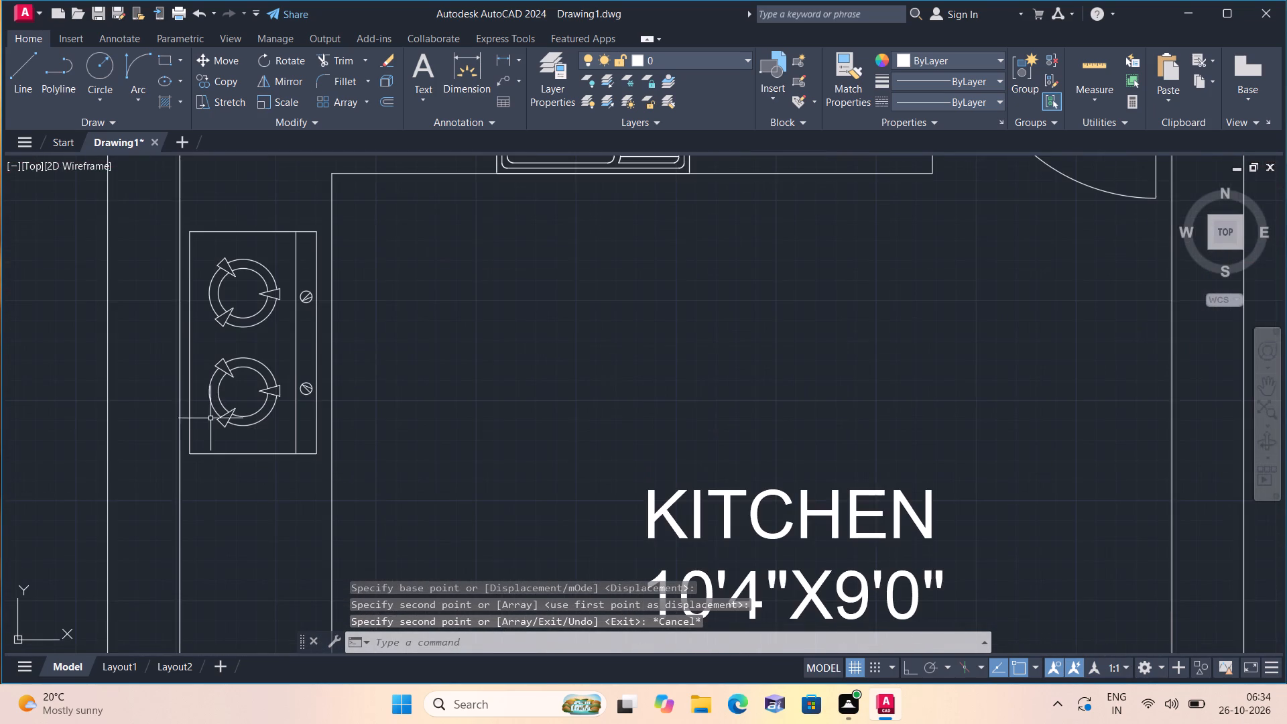
left_click_drag(323, 465, 314, 453)
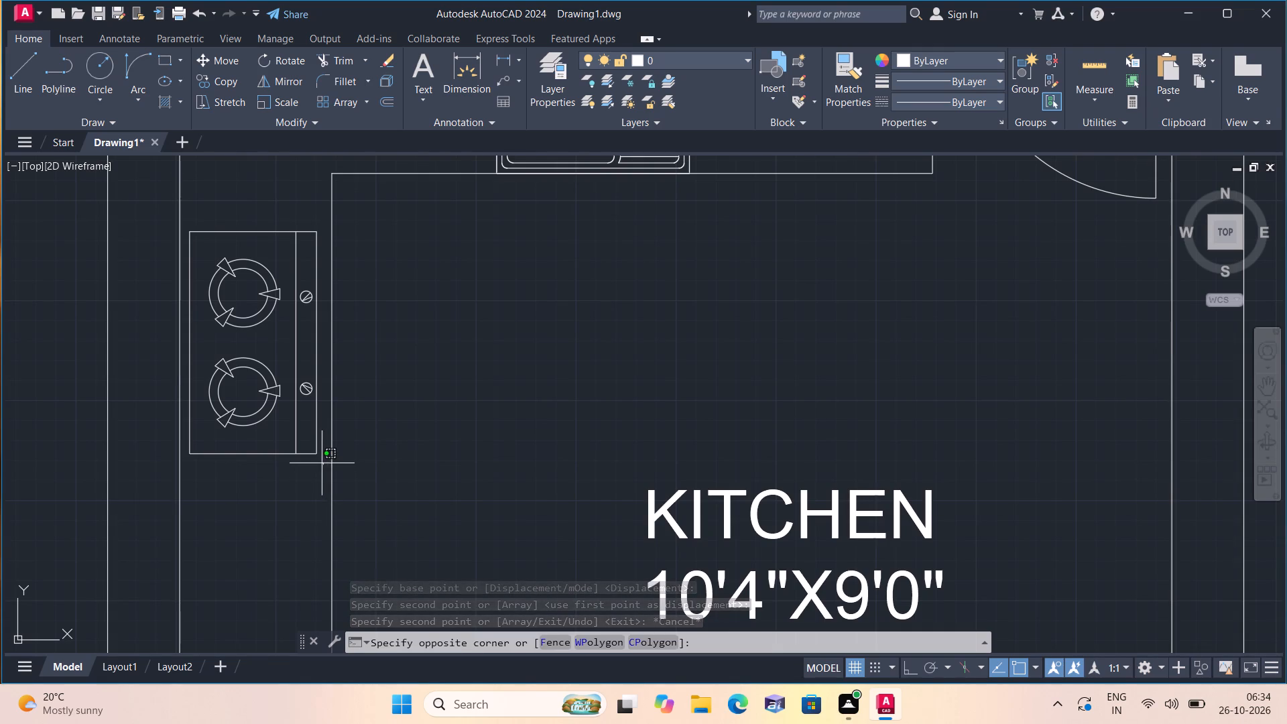
left_click(188, 217)
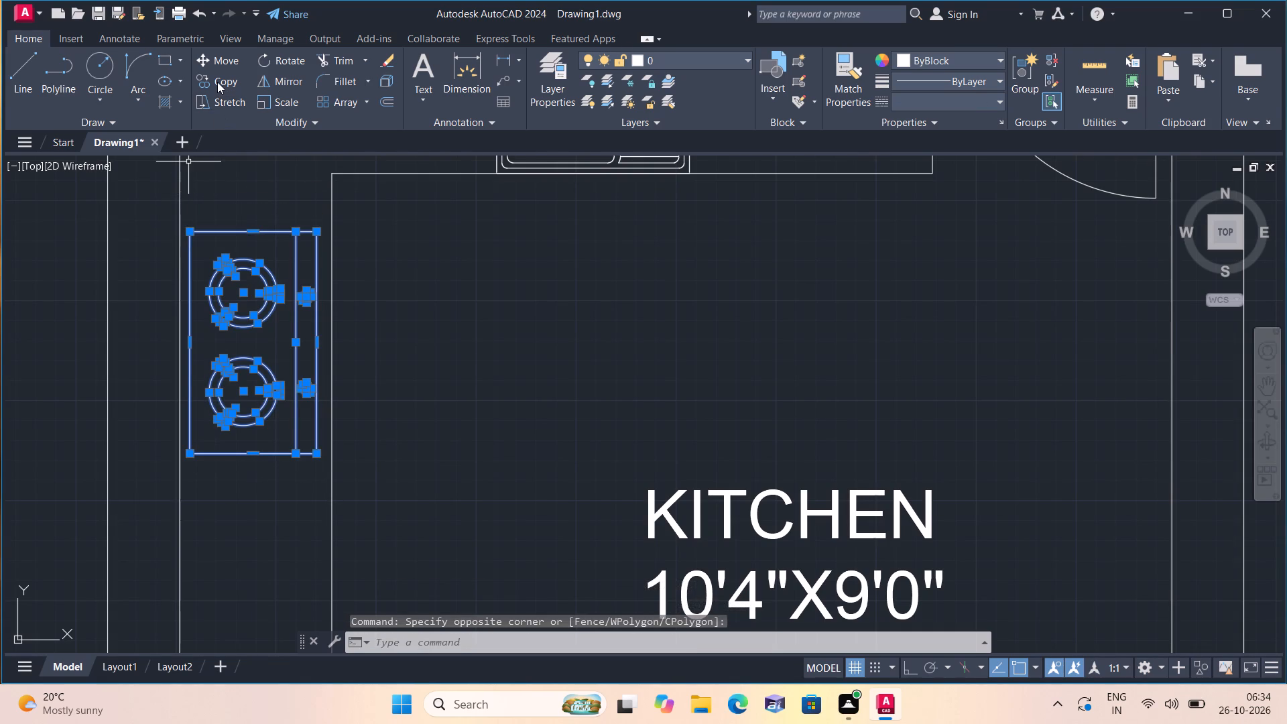
left_click(217, 82)
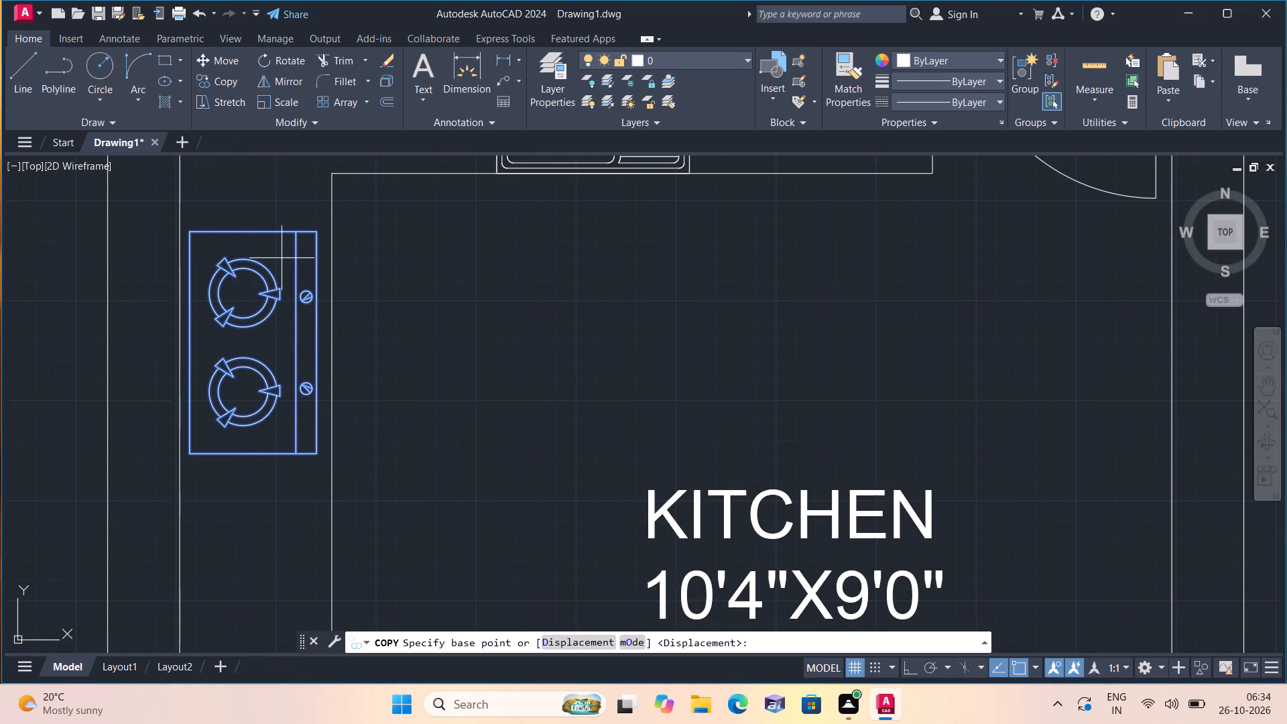
left_click(240, 337)
scroll(242, 335, "down", 3)
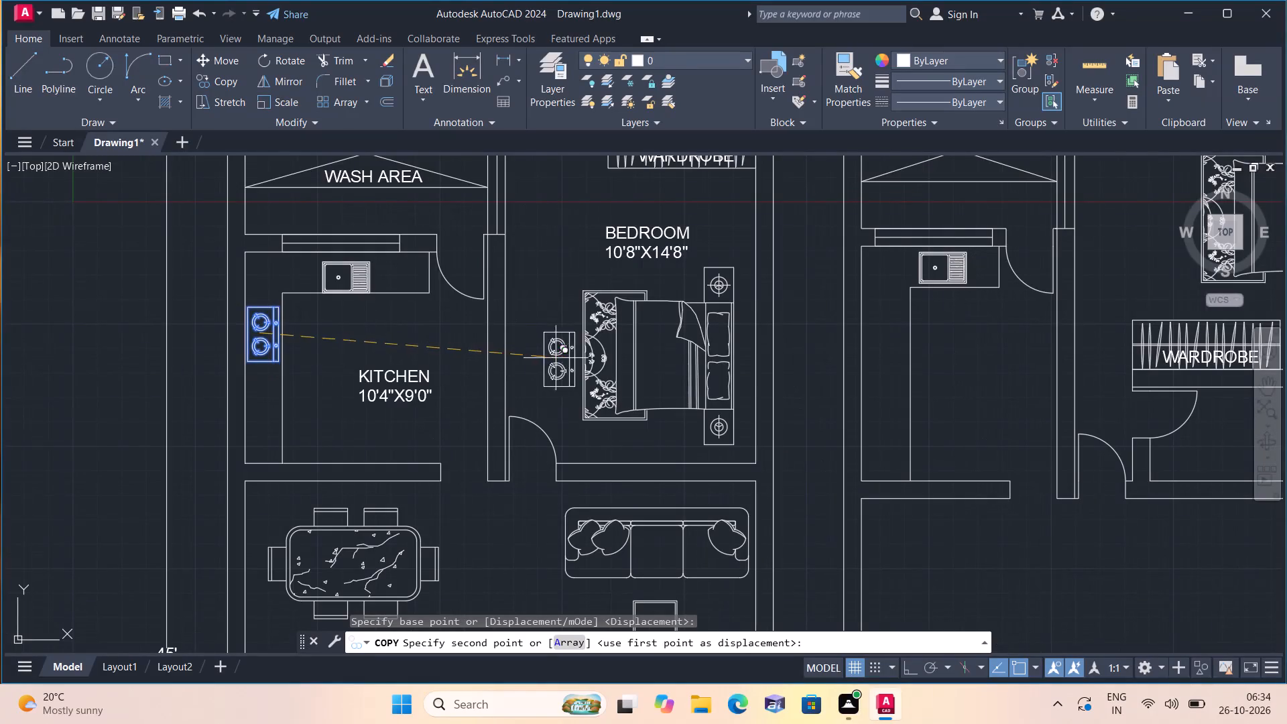
left_click(879, 361)
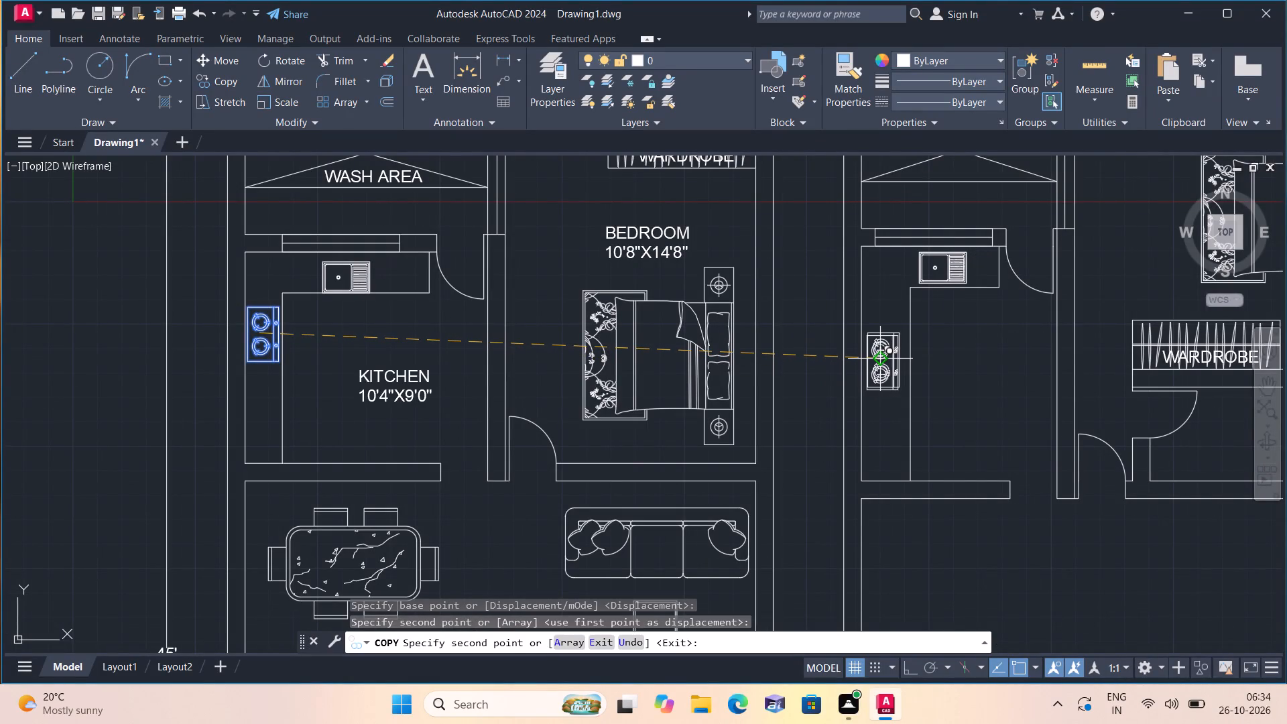
key("Escape")
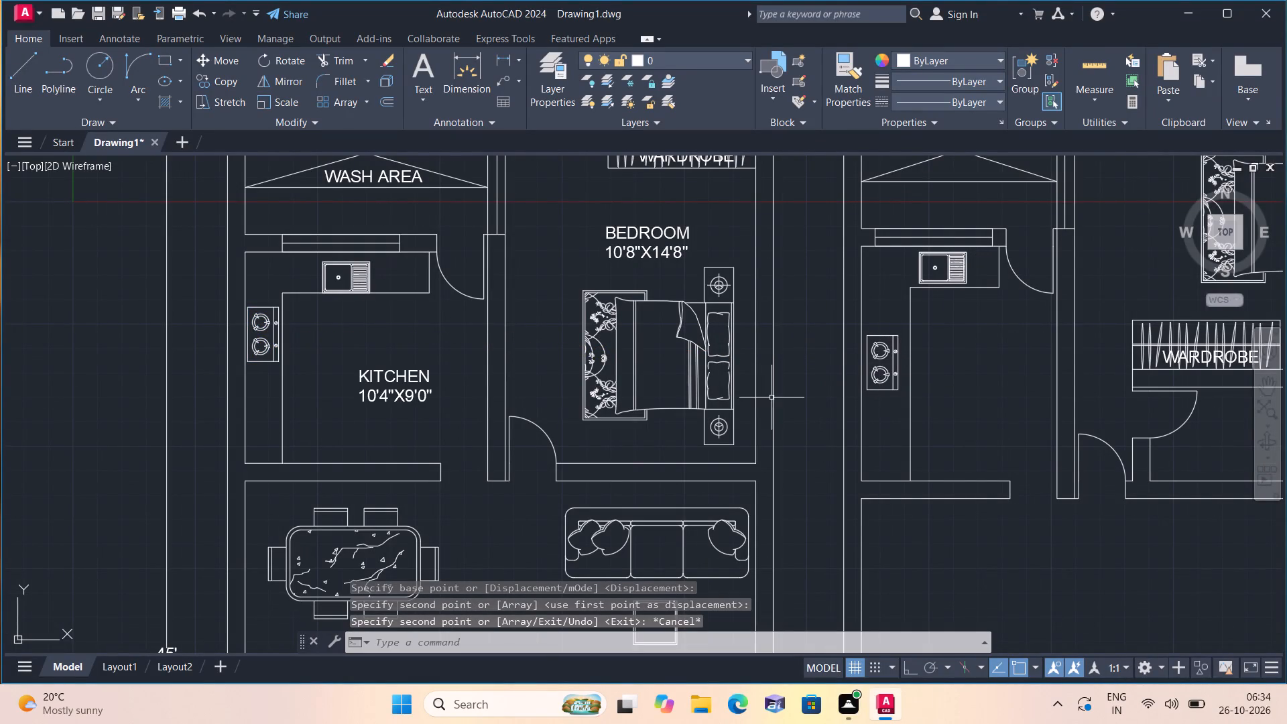
Copy the complete WC from the first plan's toilet into the second plan's lower toilet, against the outer wall above the crossed shaft.
middle_click_drag(791, 398, 621, 345)
scroll(674, 372, "down", 2)
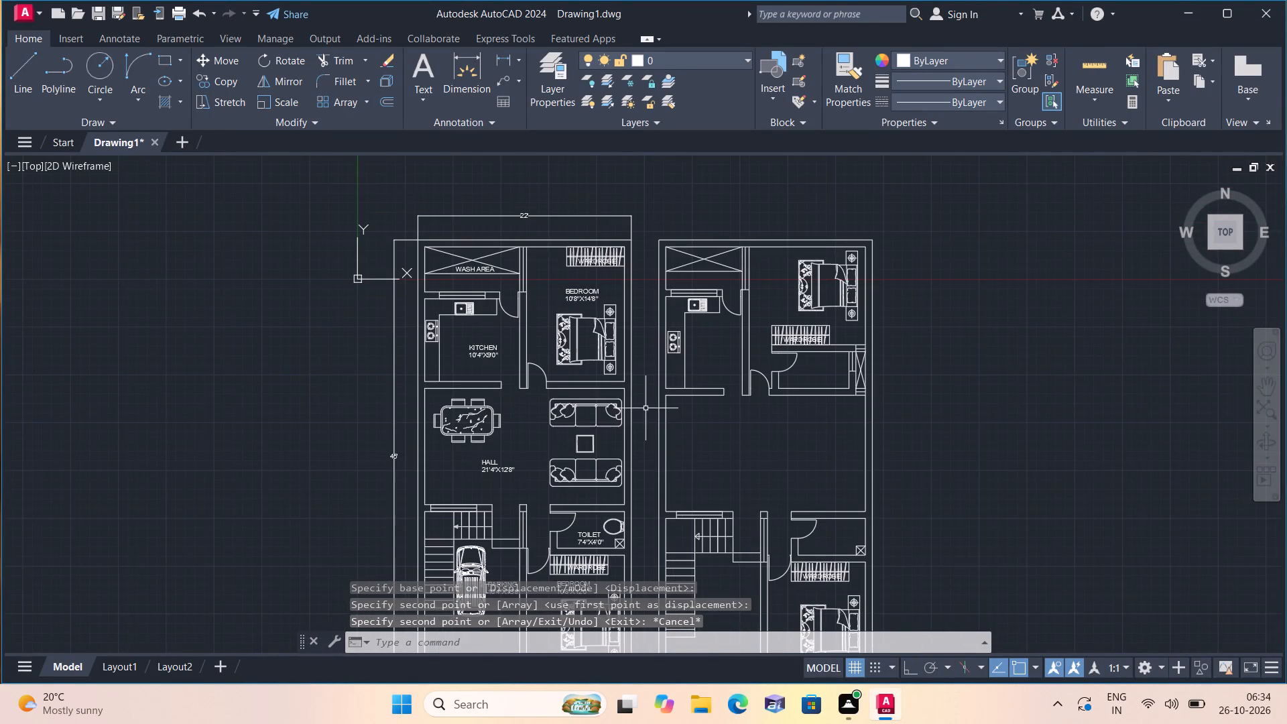
middle_click_drag(641, 475, 591, 274)
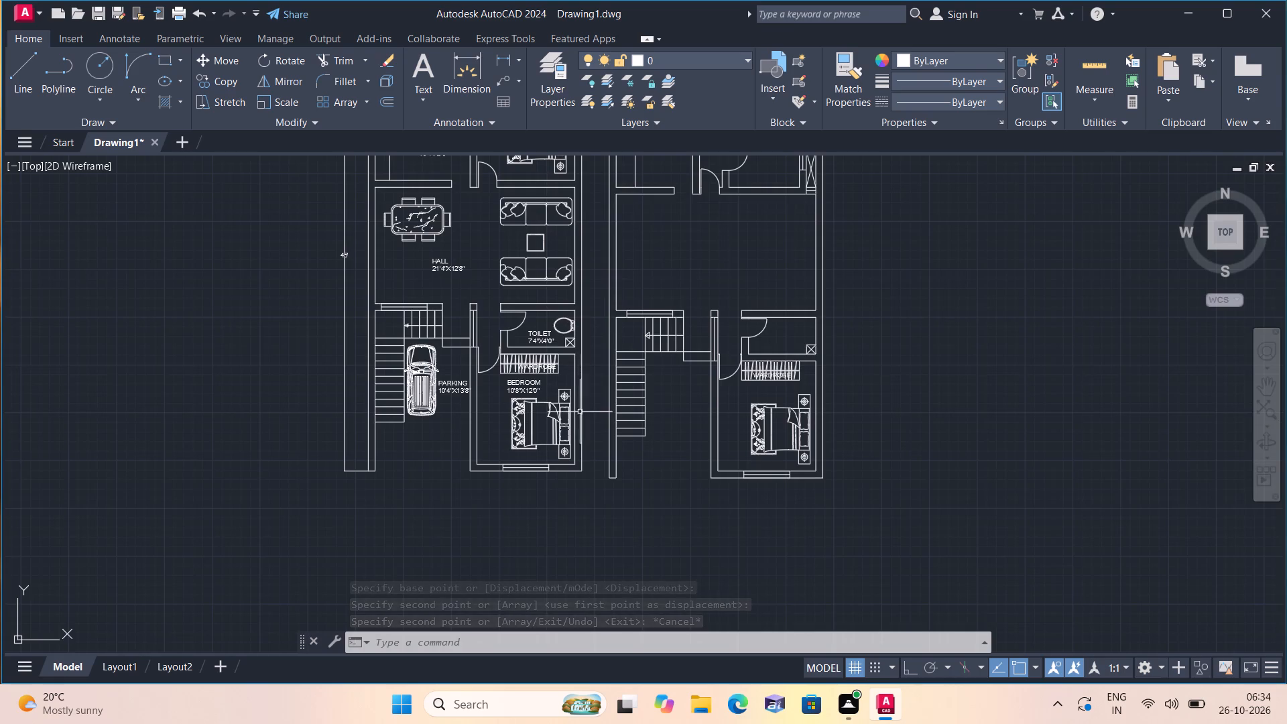
scroll(576, 416, "up", 2)
middle_click_drag(519, 210, 529, 253)
scroll(546, 296, "up", 1)
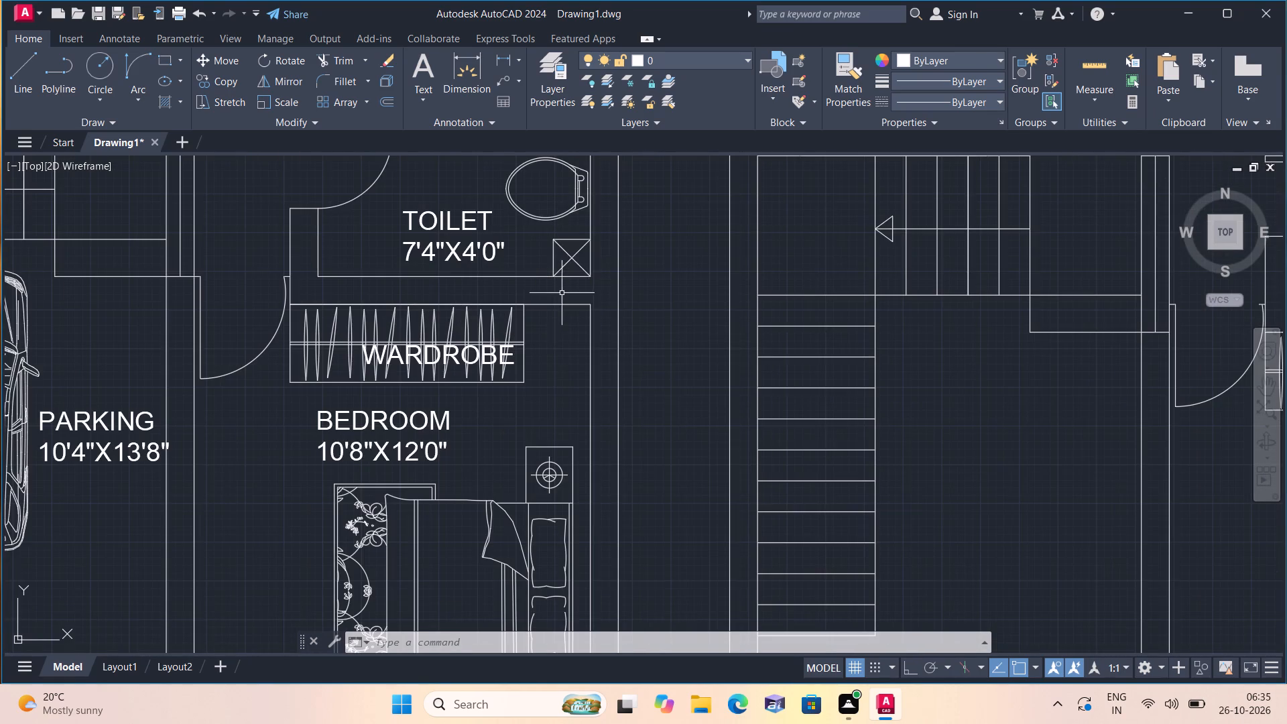
middle_click_drag(560, 219, 582, 333)
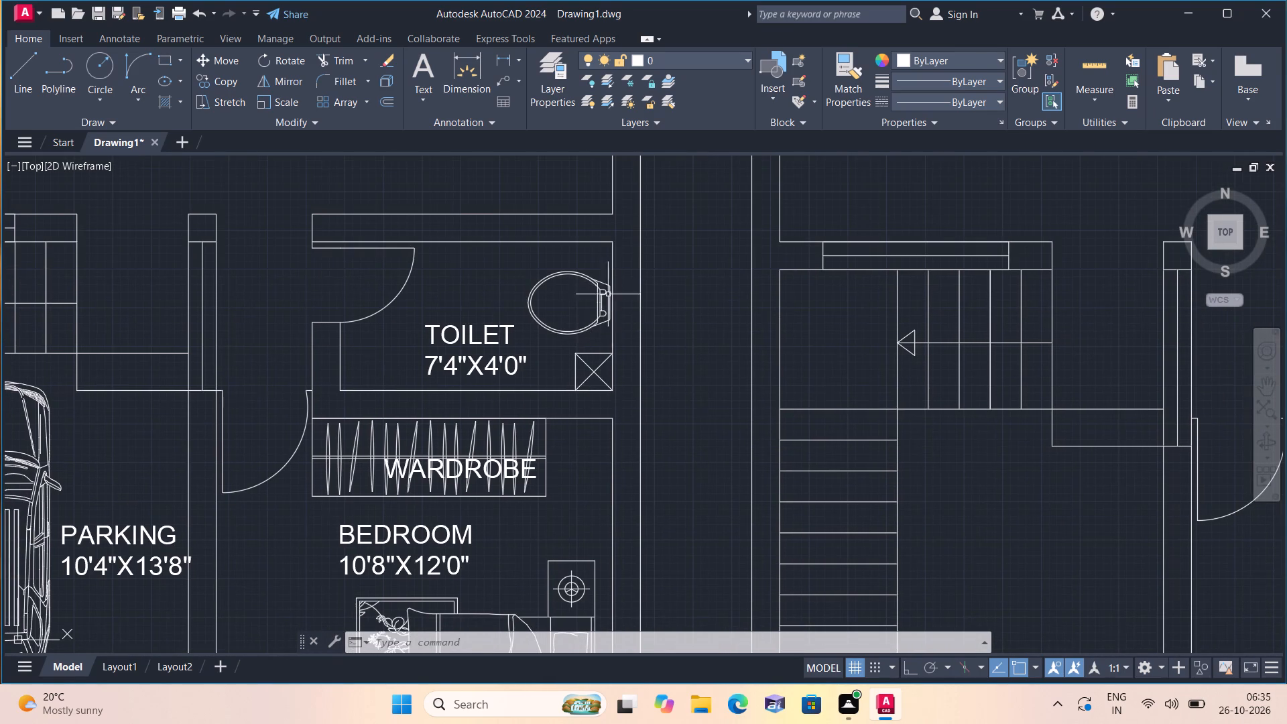
scroll(617, 330, "up", 3)
left_click_drag(536, 326, 535, 310)
middle_click_drag(498, 237, 526, 402)
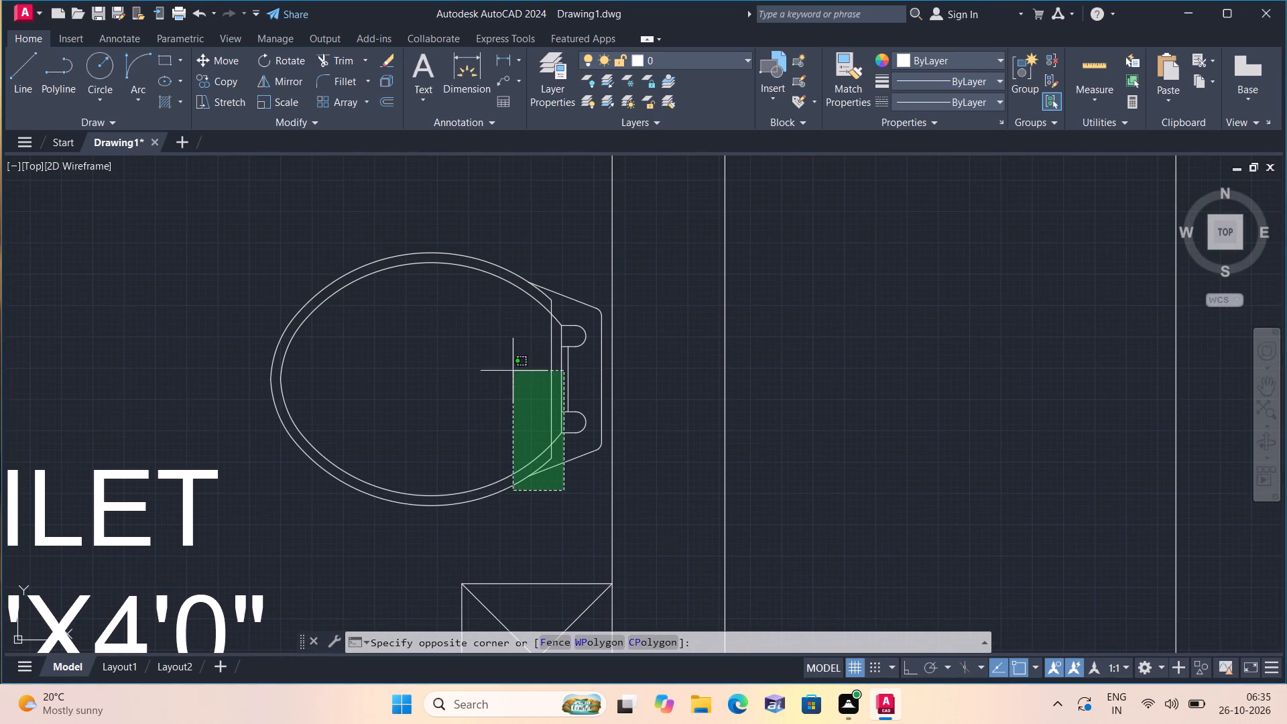
left_click(453, 268)
scroll(590, 408, "up", 1)
left_click_drag(589, 396, 582, 387)
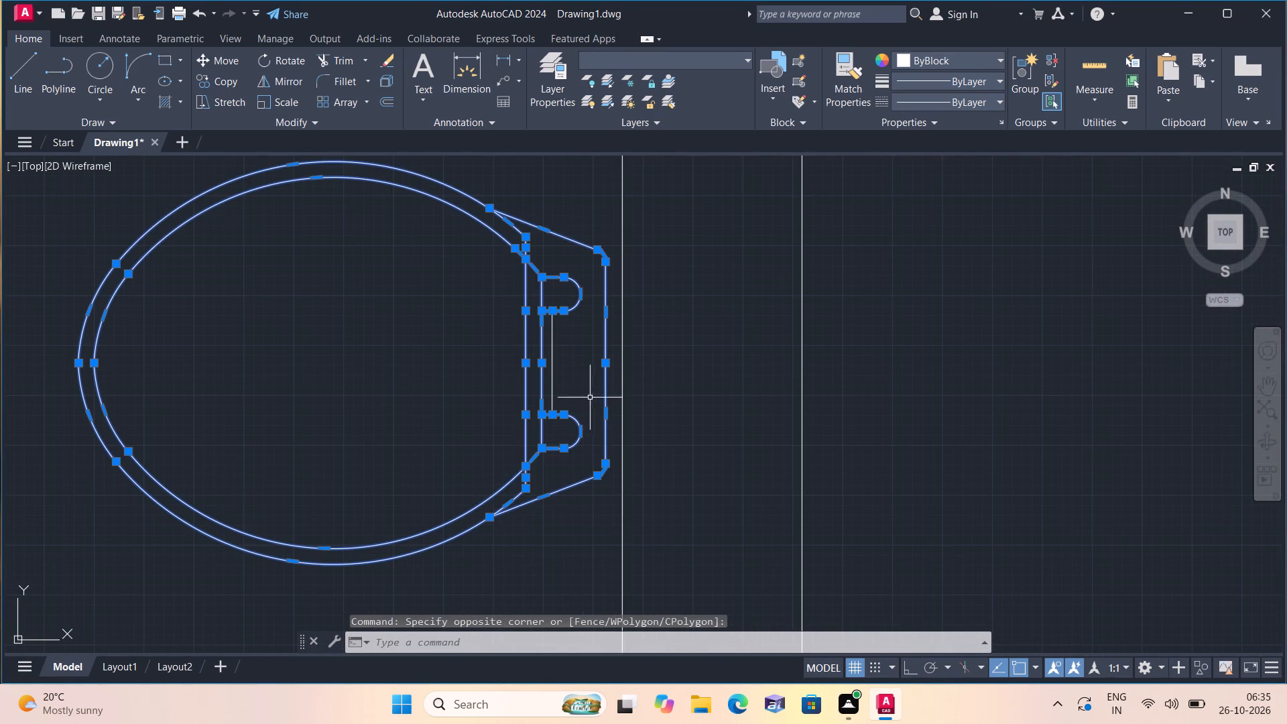
left_click(433, 260)
left_click(226, 80)
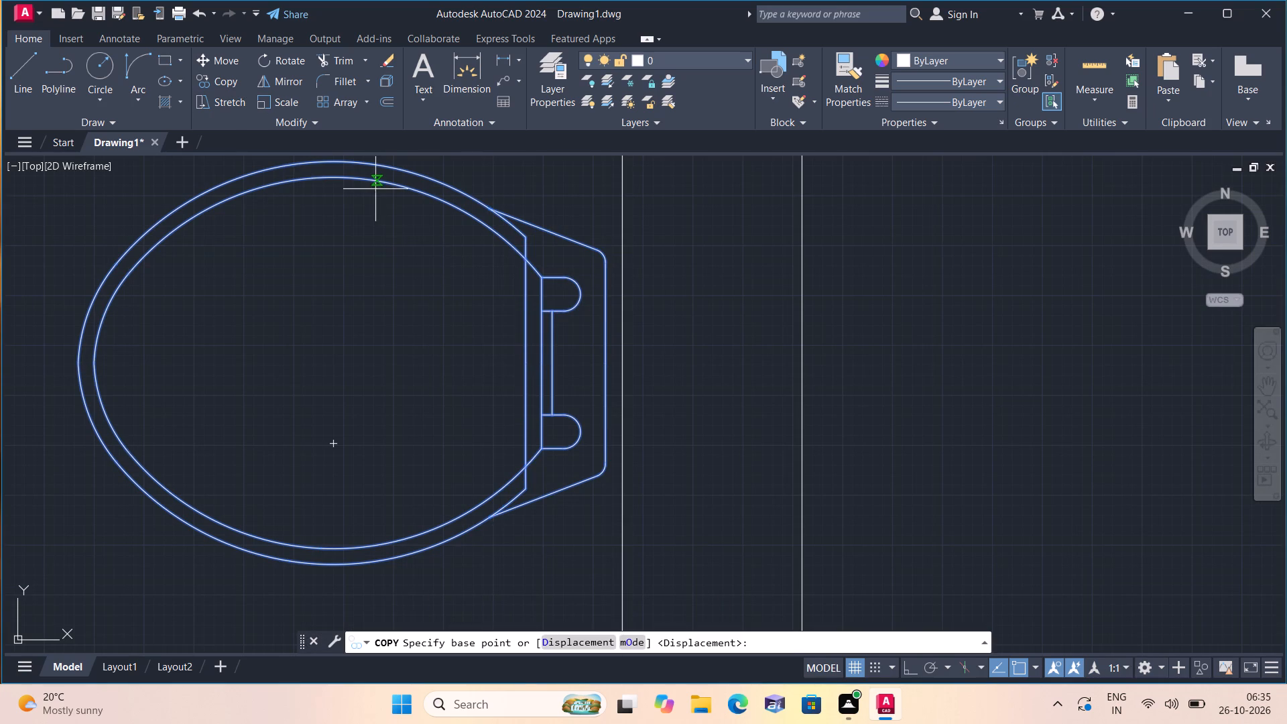
left_click(280, 292)
scroll(281, 291, "down", 5)
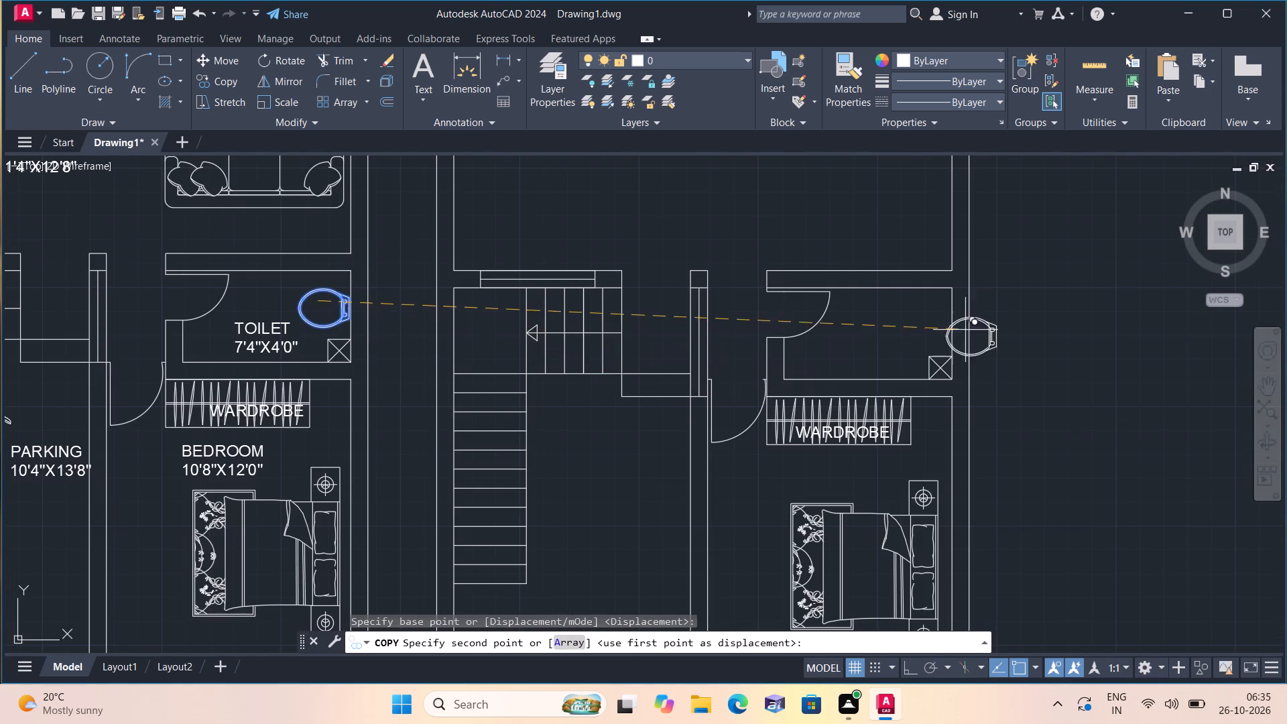
scroll(932, 323, "up", 1)
left_click(907, 314)
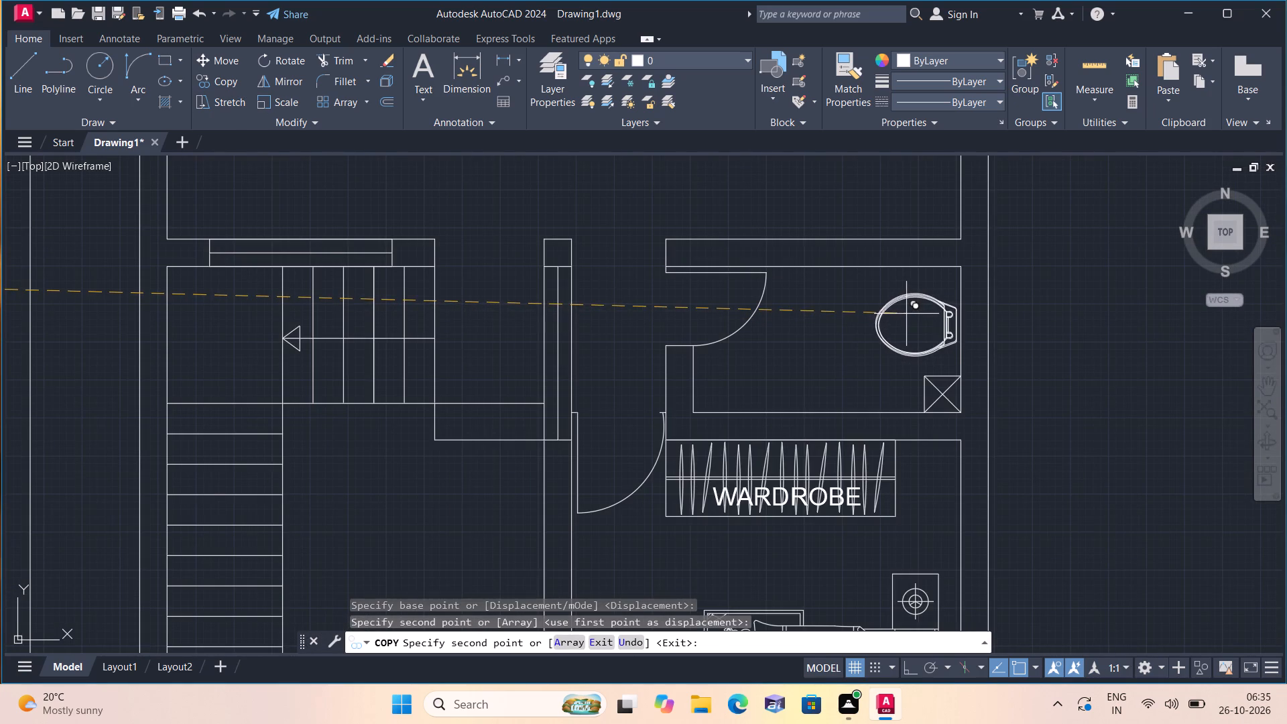
Place another copy of the WC in the second plan's upper toilet, against the wall beside the duct, and finish copying.
middle_click_drag(900, 312, 847, 473)
scroll(900, 312, "down", 1)
scroll(847, 477, "down", 1)
scroll(798, 208, "up", 2)
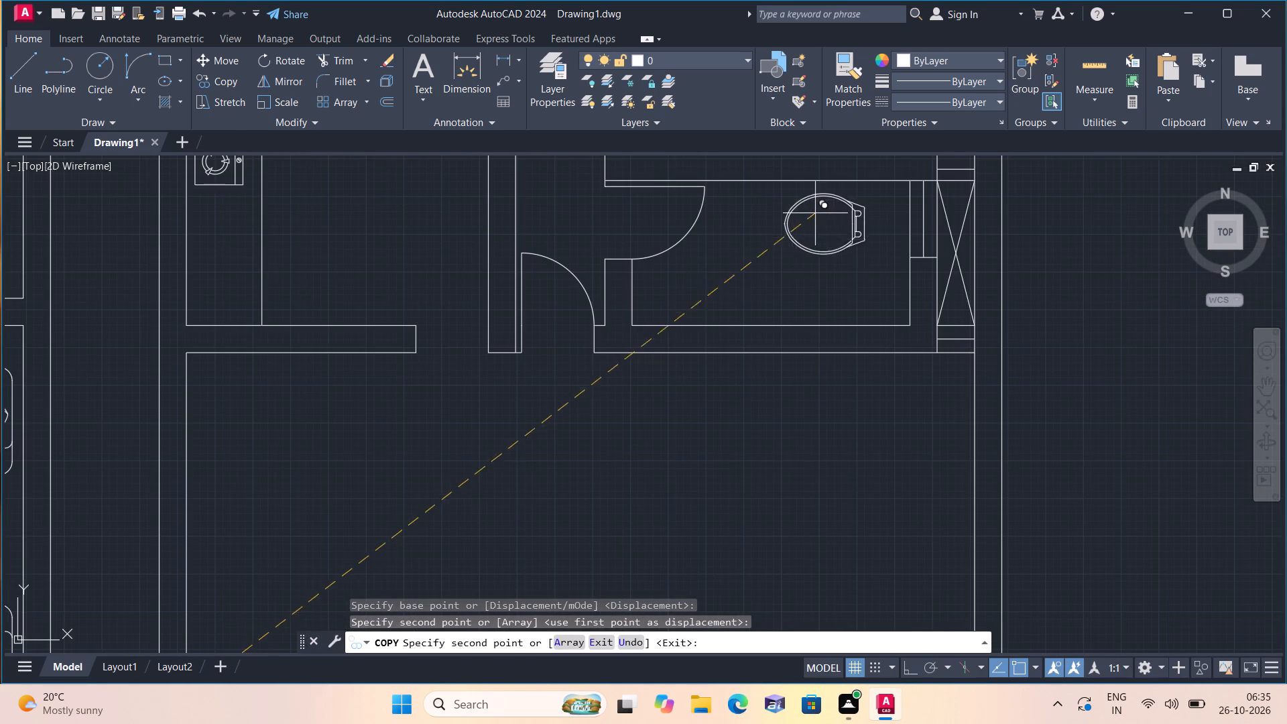
left_click(855, 218)
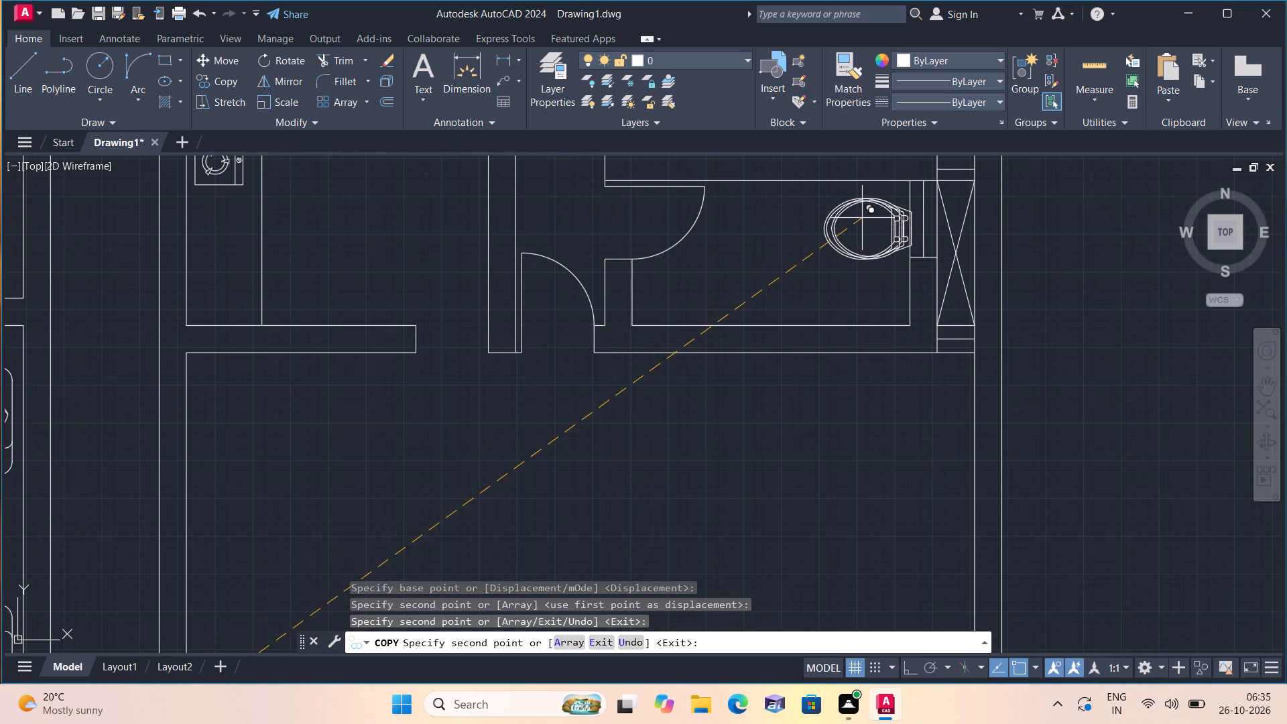
key("Escape")
Copy the marble dining table with its six chairs from the first plan's hall into the second plan's hall, below the kitchen.
scroll(856, 228, "down", 4)
scroll(495, 330, "up", 3)
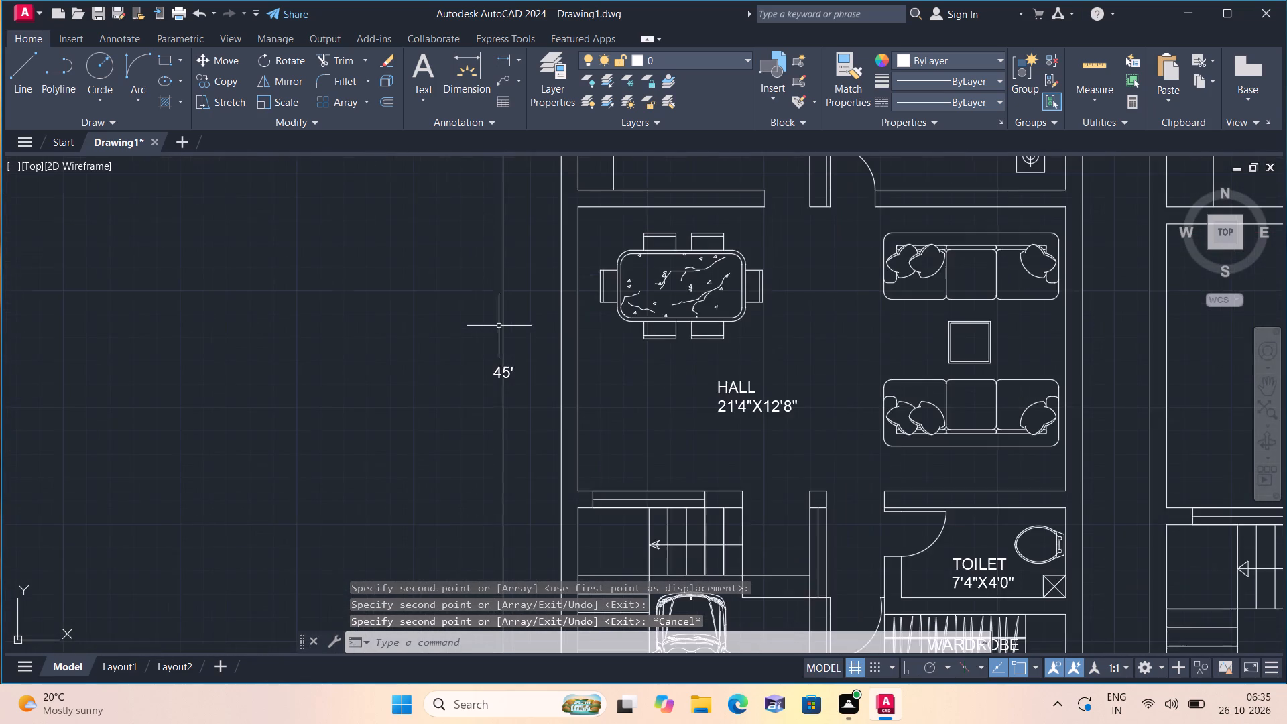
scroll(722, 315, "up", 1)
left_click(801, 368)
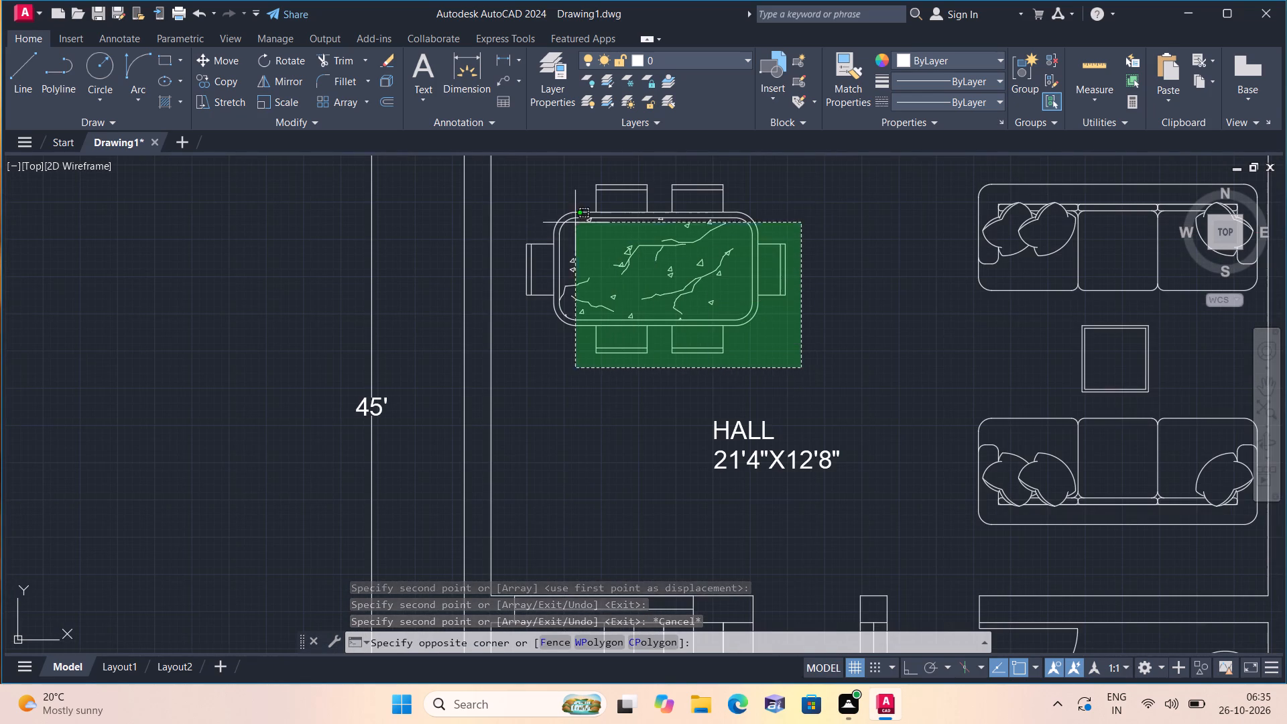
left_click(524, 179)
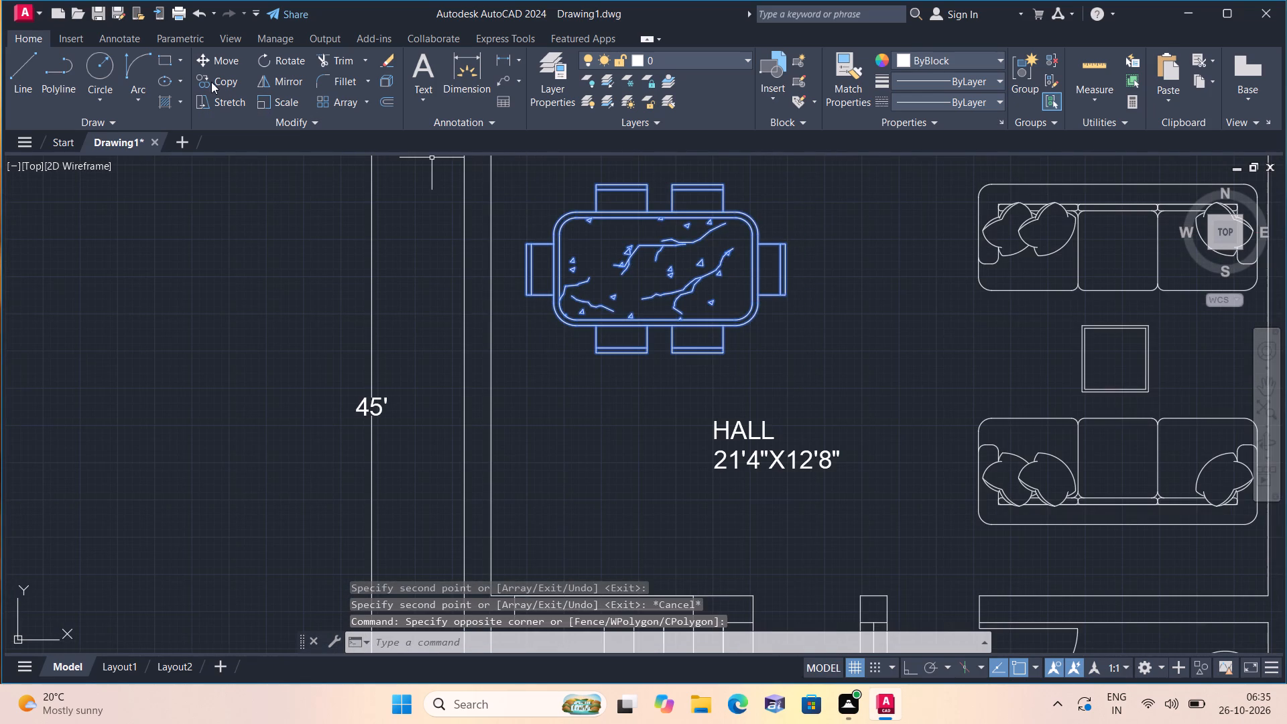
left_click(211, 82)
left_click(658, 268)
scroll(658, 269, "down", 2)
scroll(588, 280, "down", 2)
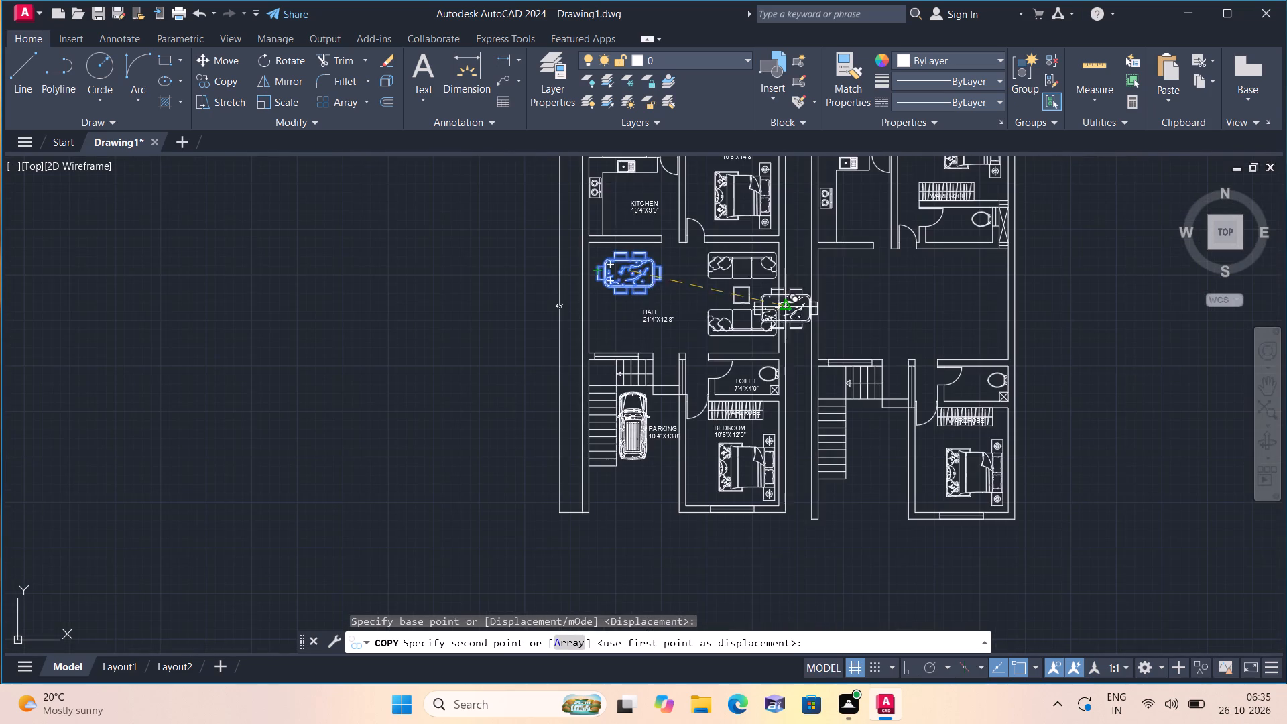
scroll(900, 288, "up", 2)
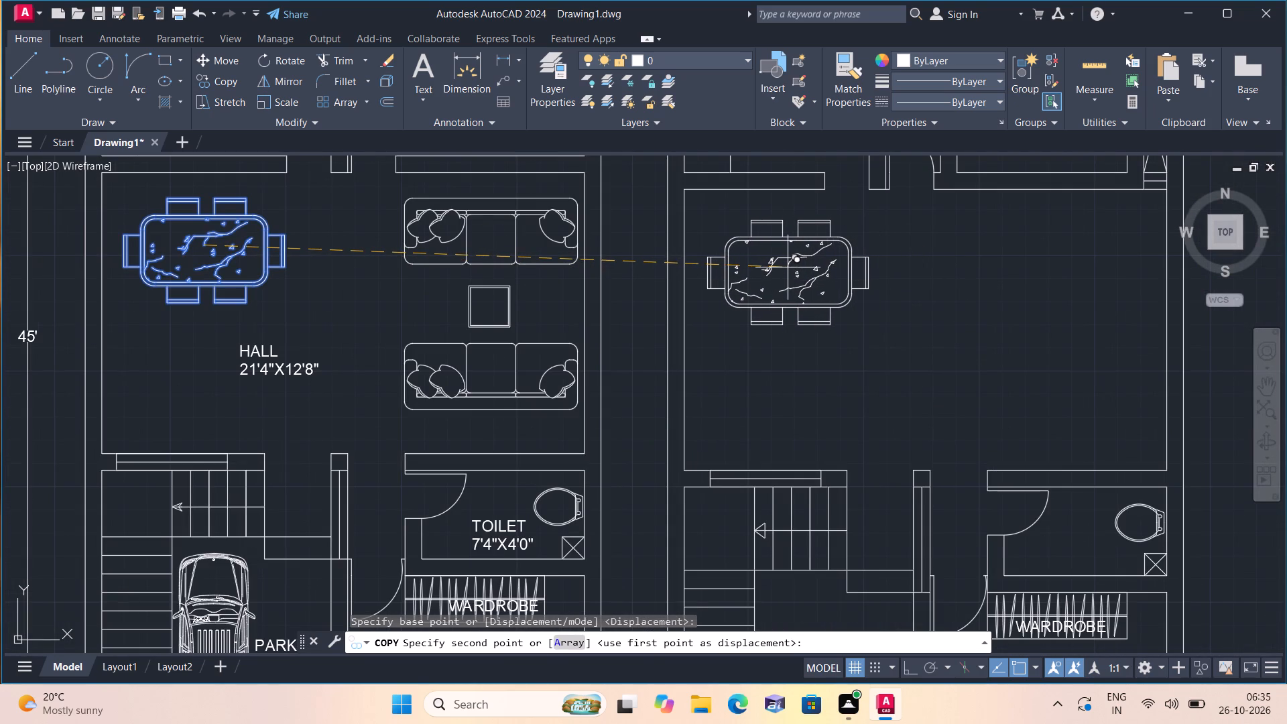
left_click(788, 267)
key("Escape")
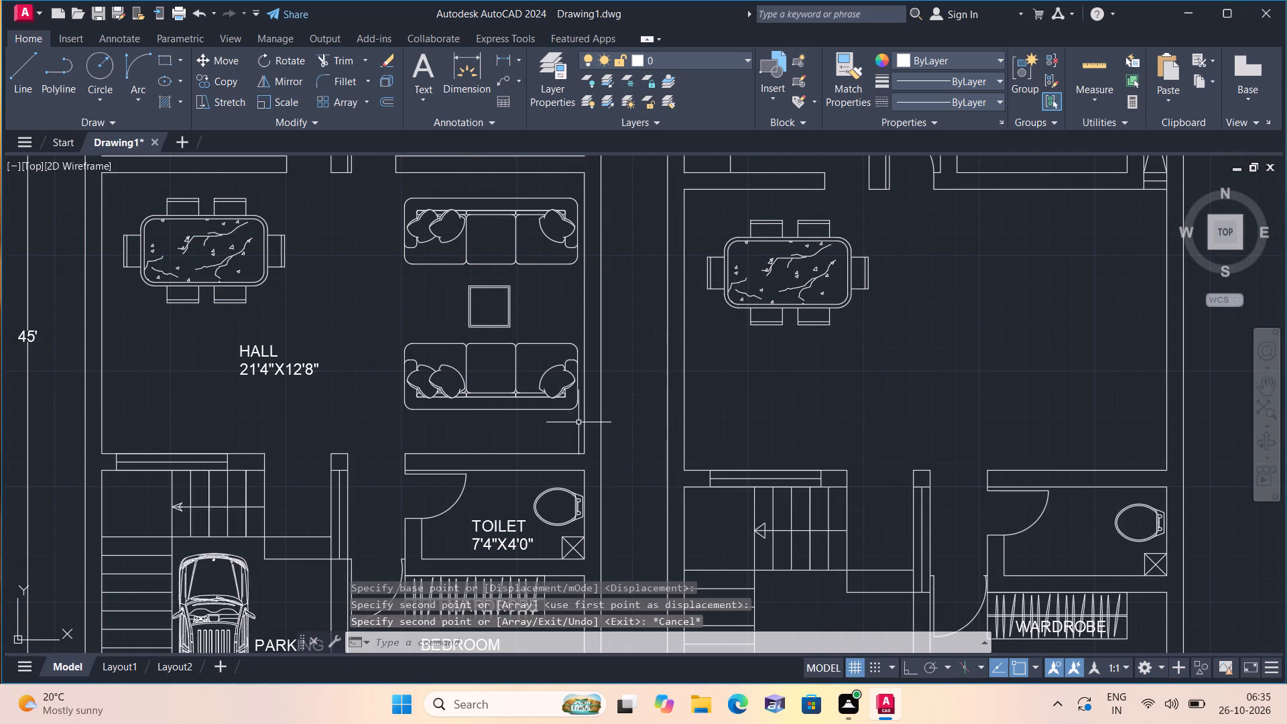
Copy both sofas and the square center table from the first plan's hall into the second plan's hall, opposite the dining table.
left_click_drag(576, 422, 573, 412)
middle_click_drag(400, 288, 410, 335)
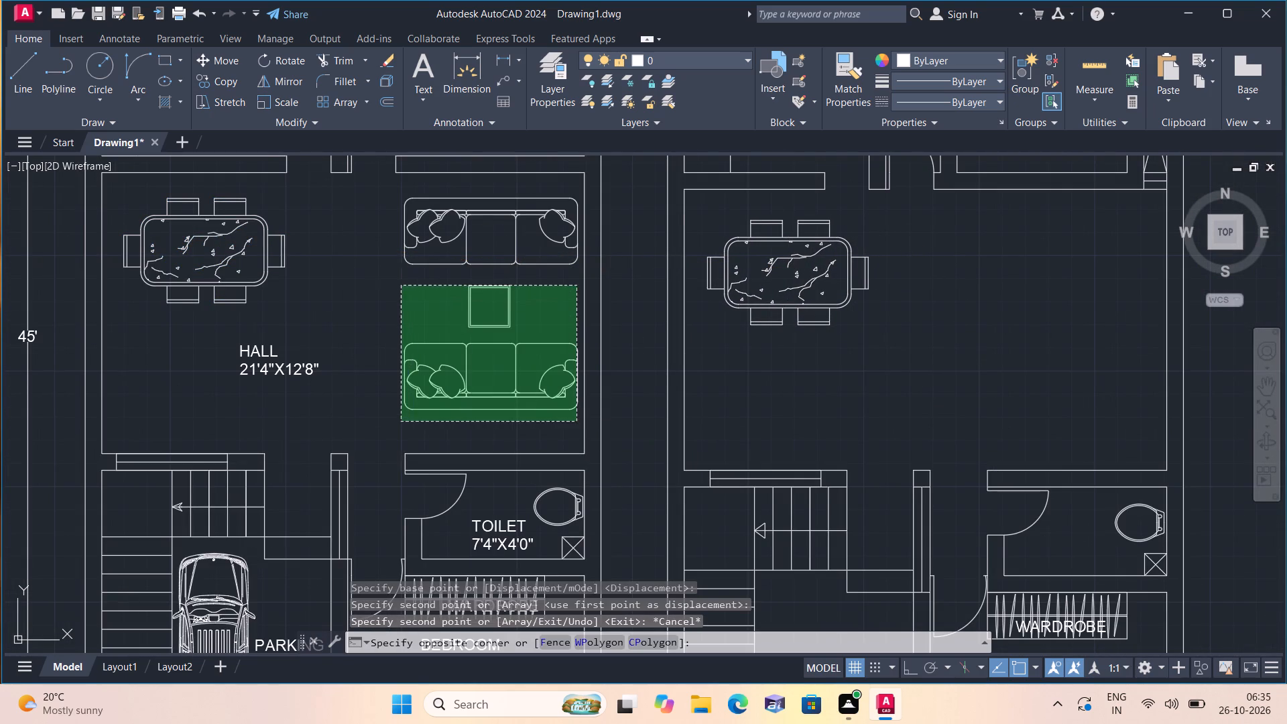
middle_click_drag(410, 335, 411, 336)
left_click(392, 246)
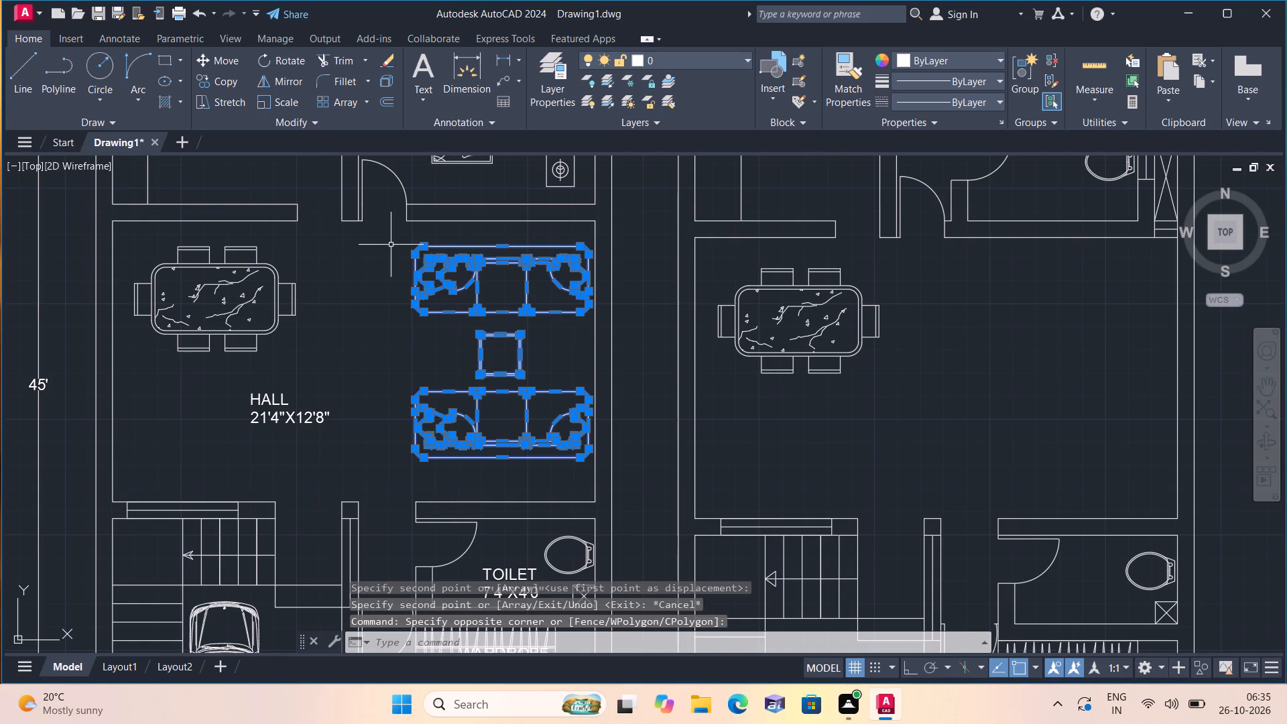
left_click(229, 81)
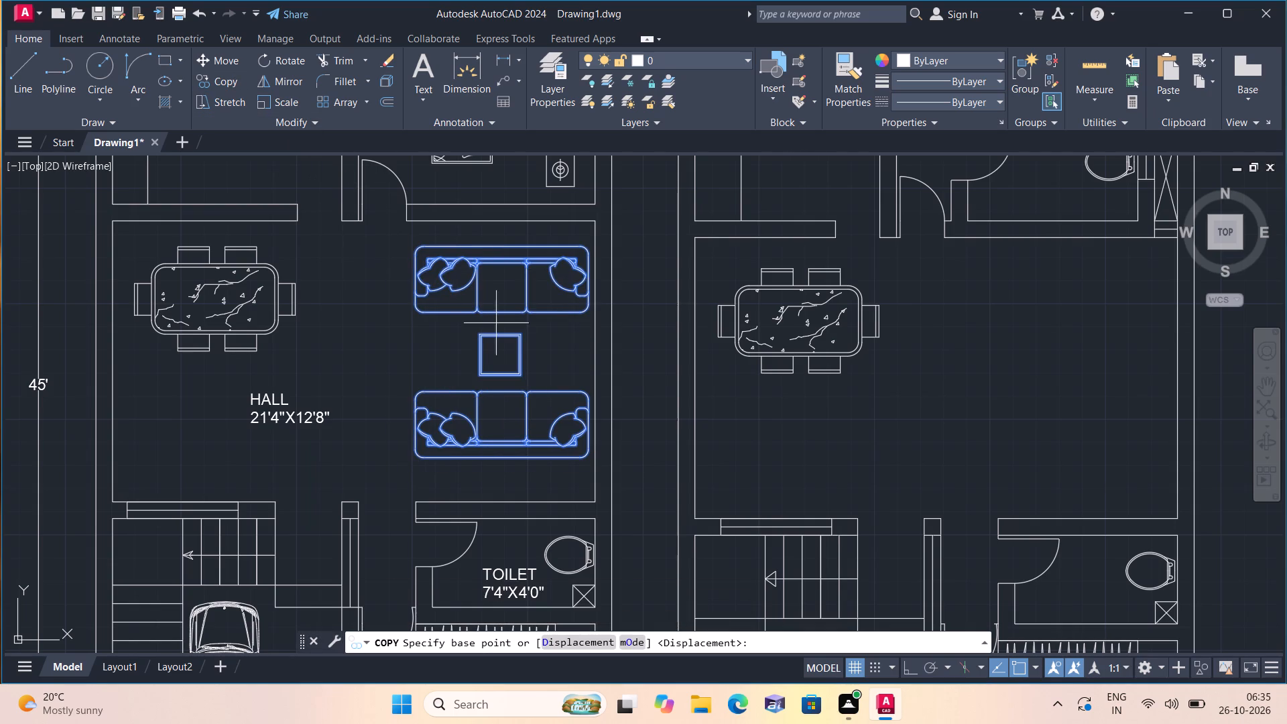
left_click(524, 367)
scroll(524, 367, "down", 2)
scroll(741, 381, "up", 2)
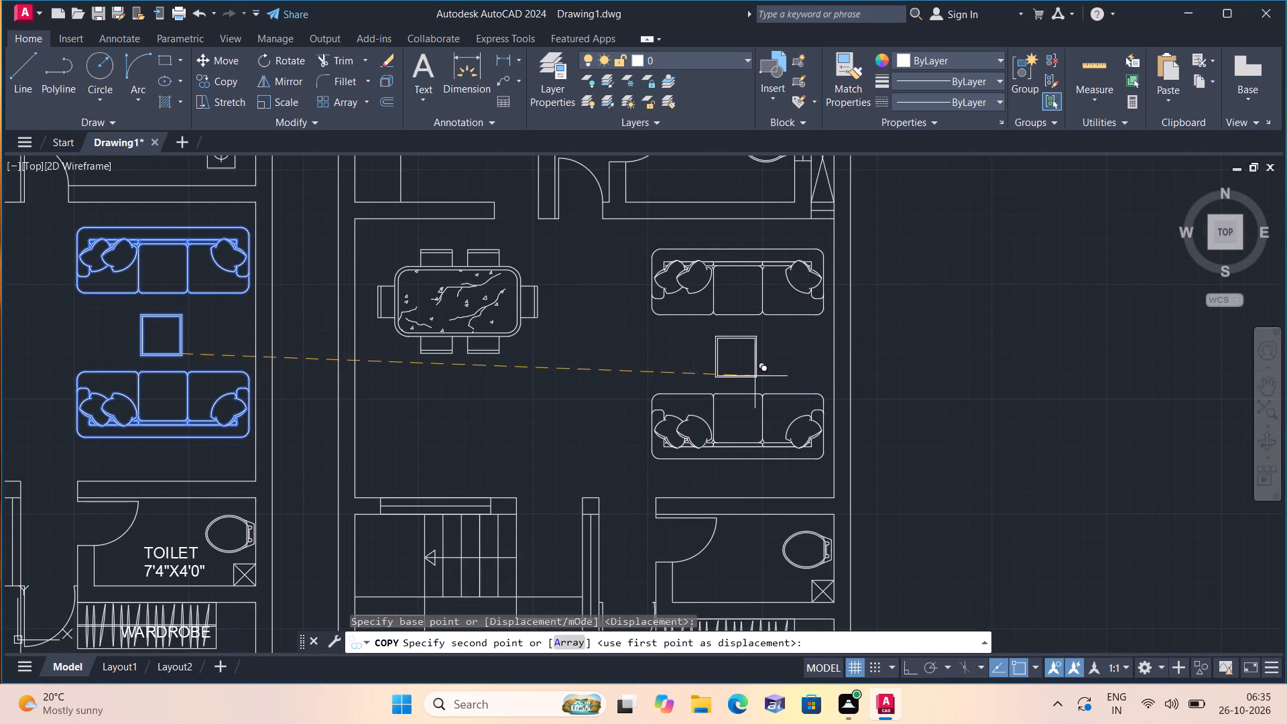
left_click(755, 376)
key("Escape")
scroll(754, 290, "down", 1)
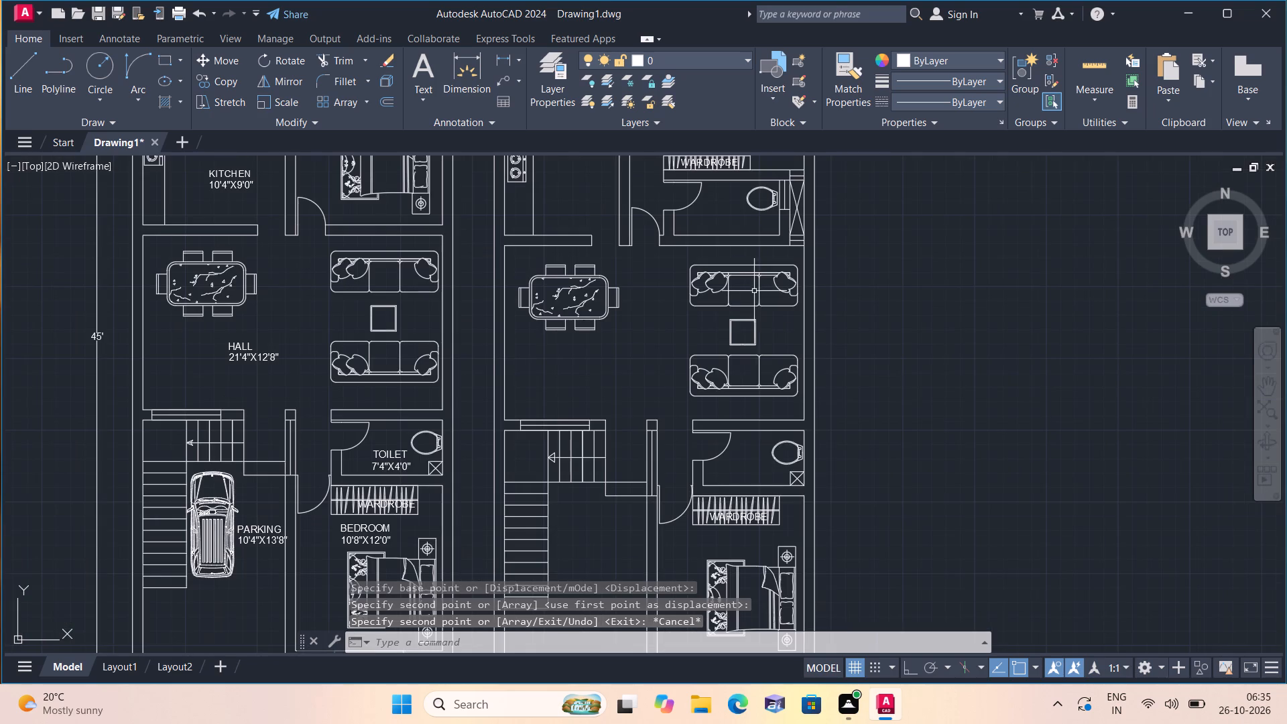
Copy the complete car from the first plan's parking into the second plan's parking, beside the stair flight.
middle_click_drag(607, 296, 611, 228)
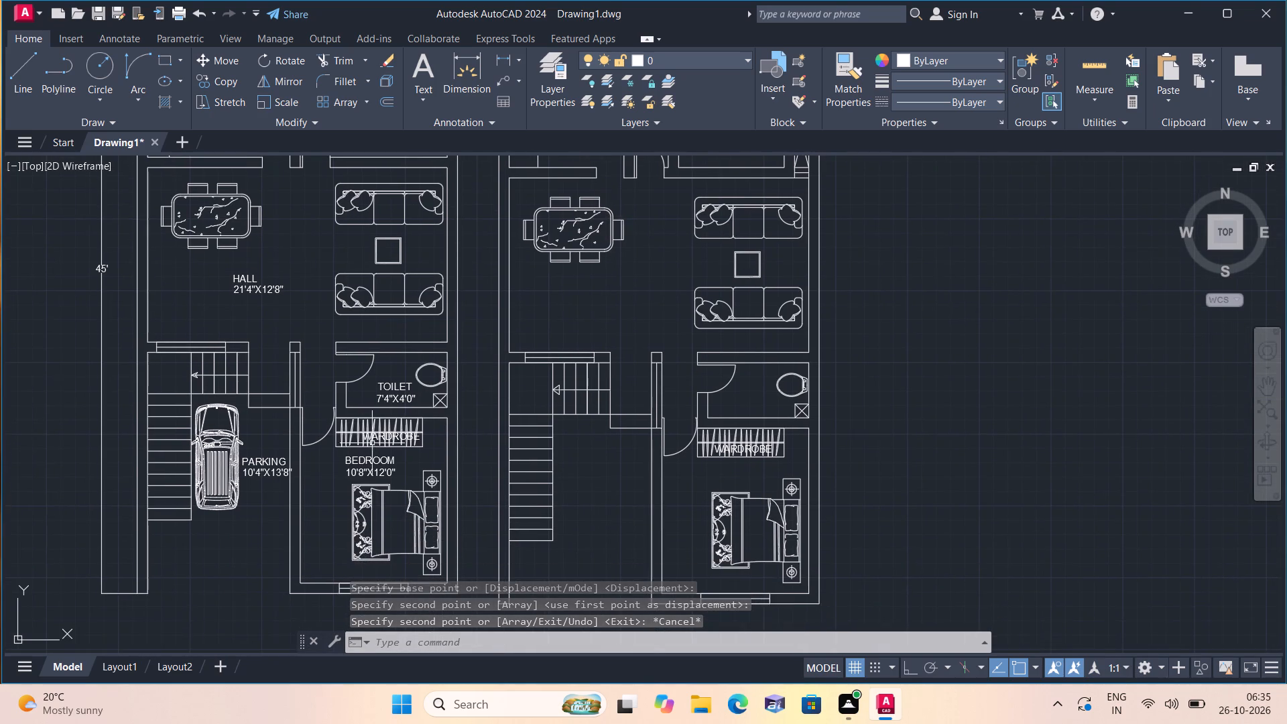
scroll(236, 514, "up", 2)
left_click(255, 525)
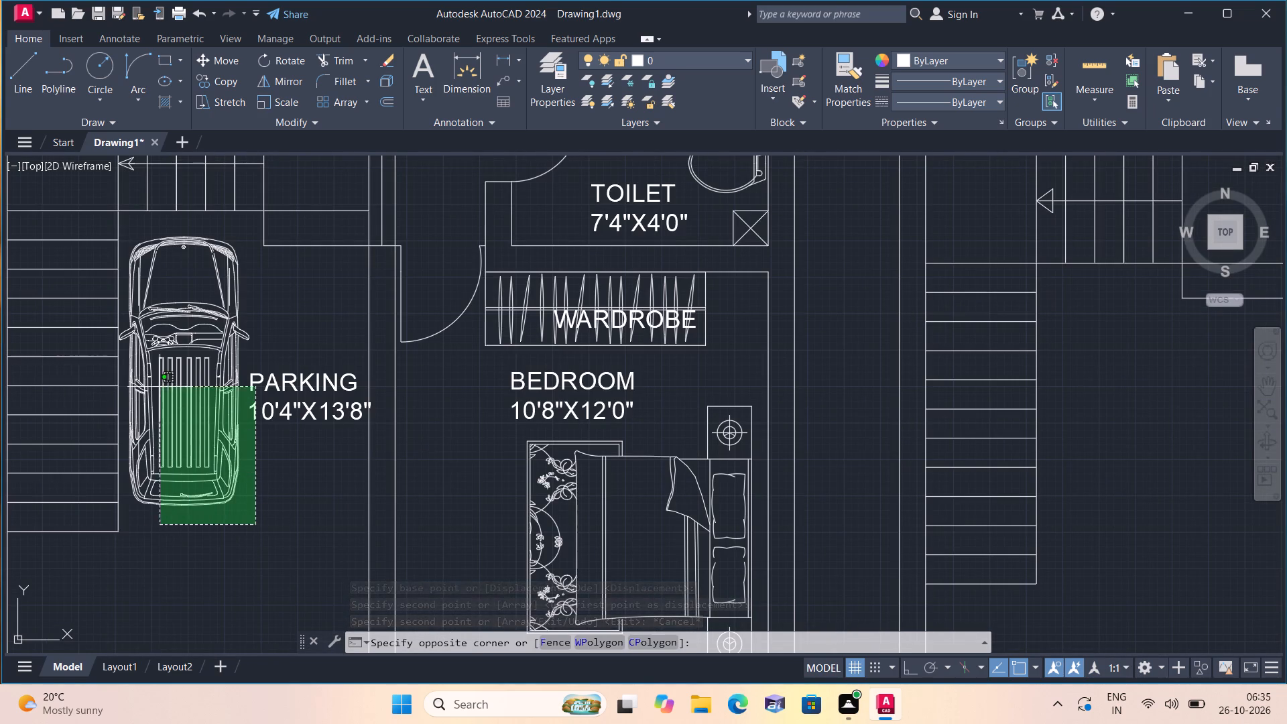
scroll(132, 451, "up", 2)
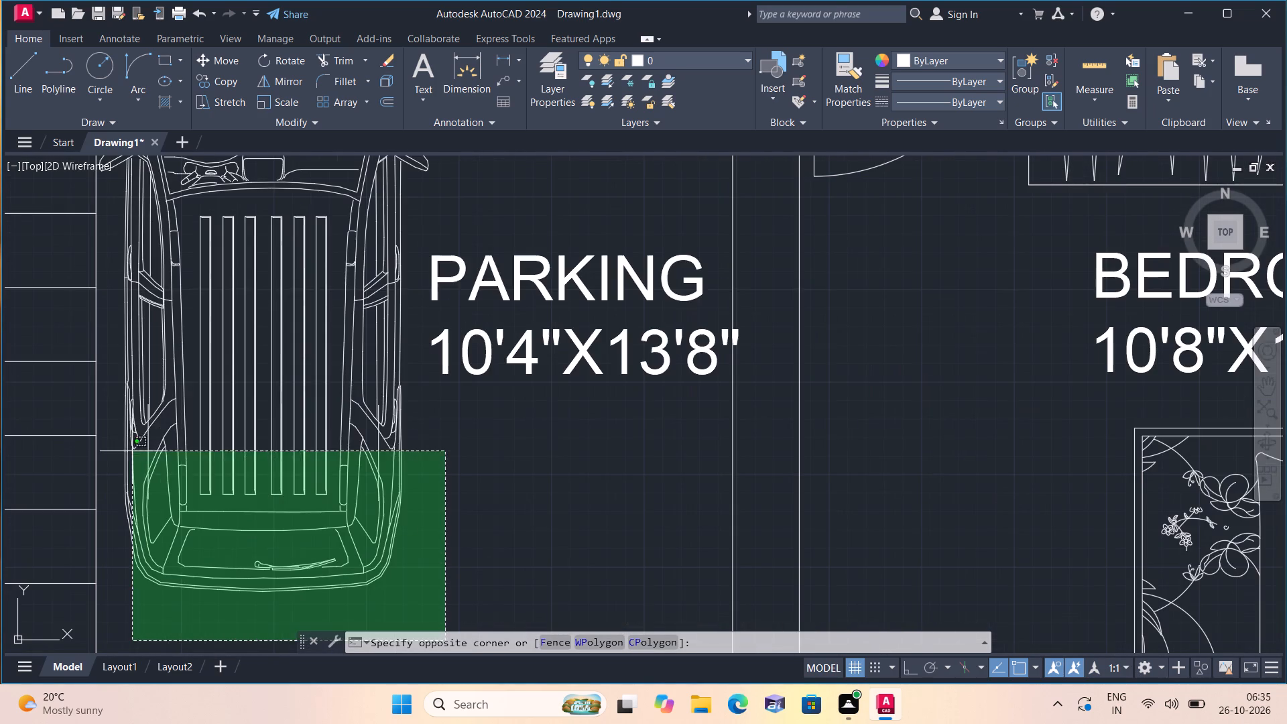
left_click(118, 423)
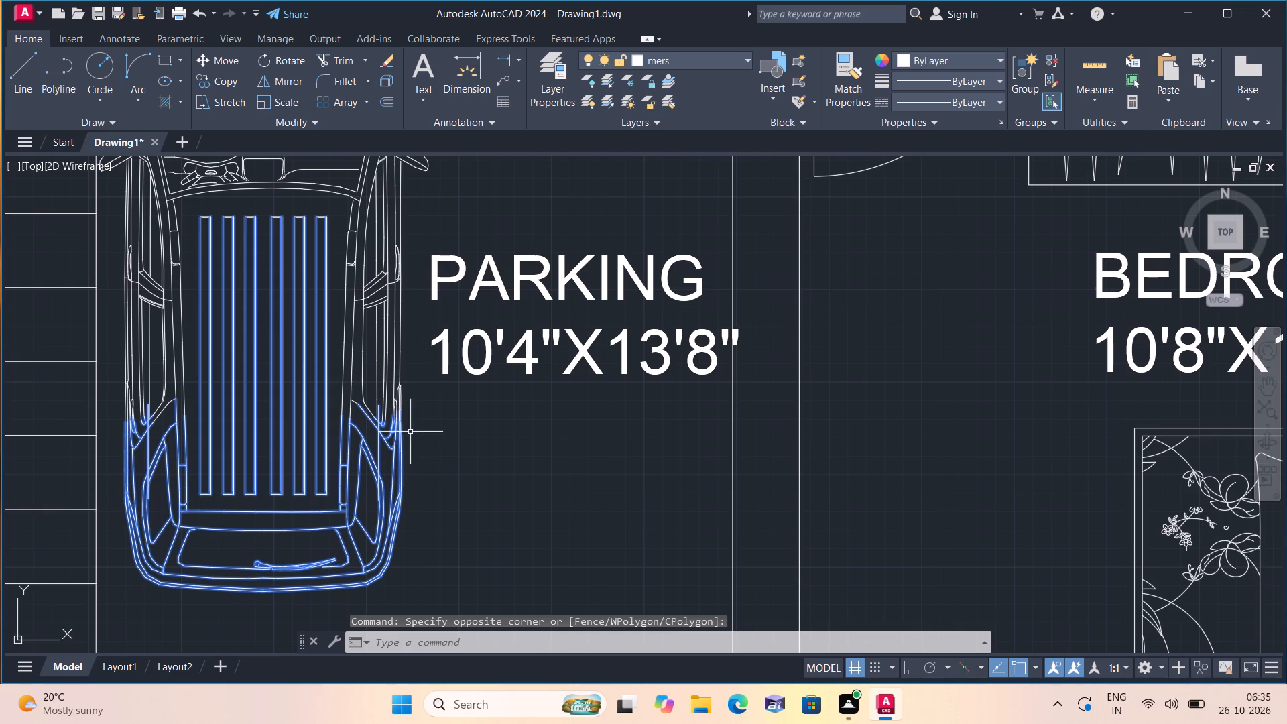
left_click(421, 446)
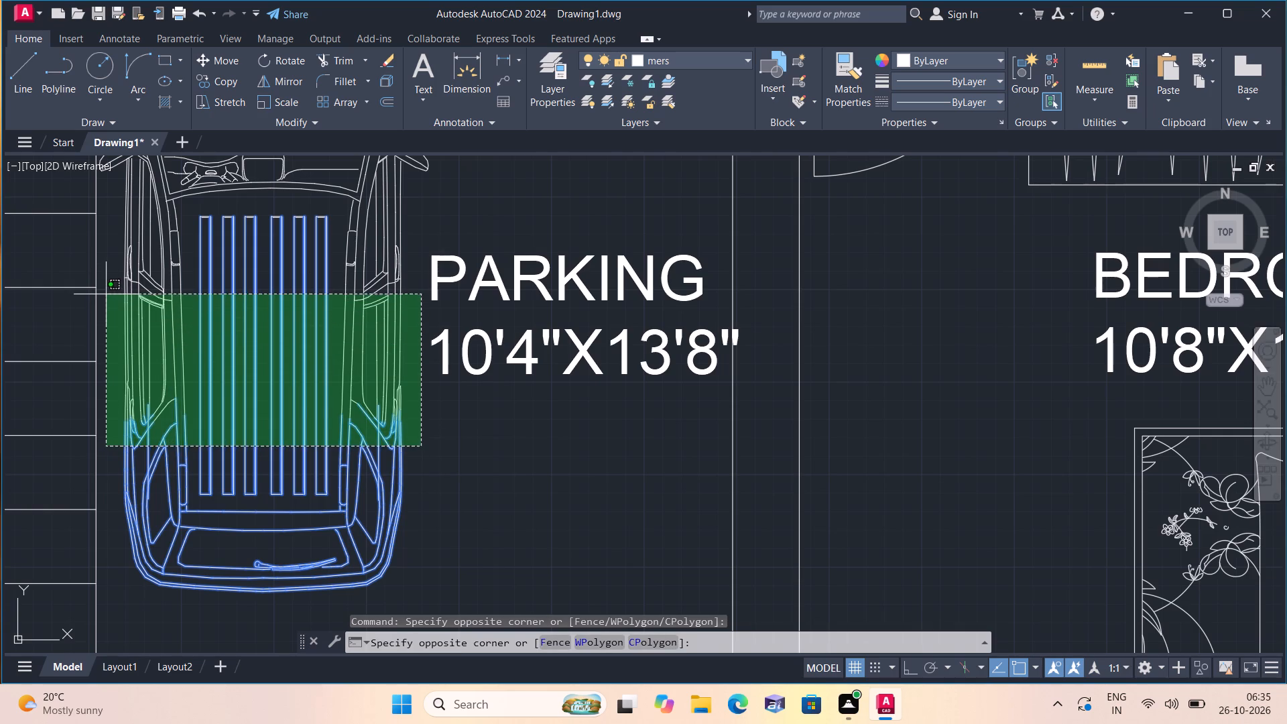
middle_click_drag(117, 236, 121, 296)
scroll(117, 236, "down", 1)
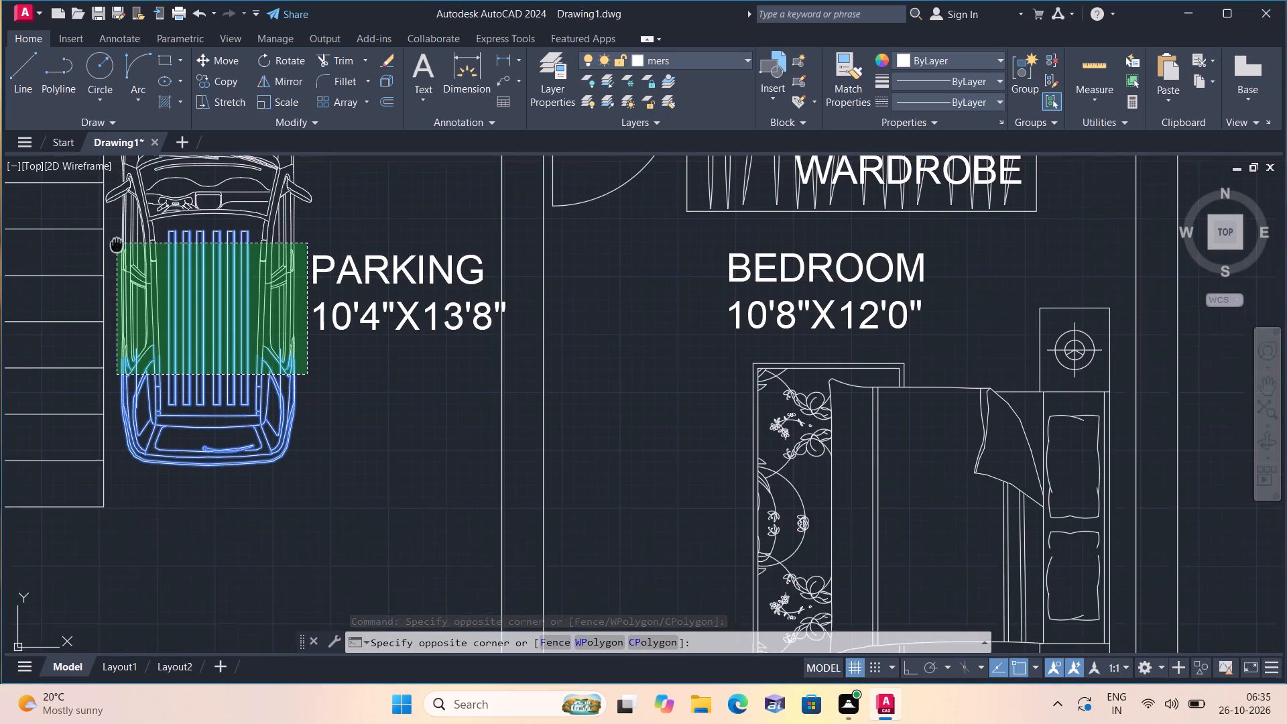
middle_click_drag(121, 296, 127, 339)
middle_click_drag(123, 247, 133, 306)
left_click(137, 199)
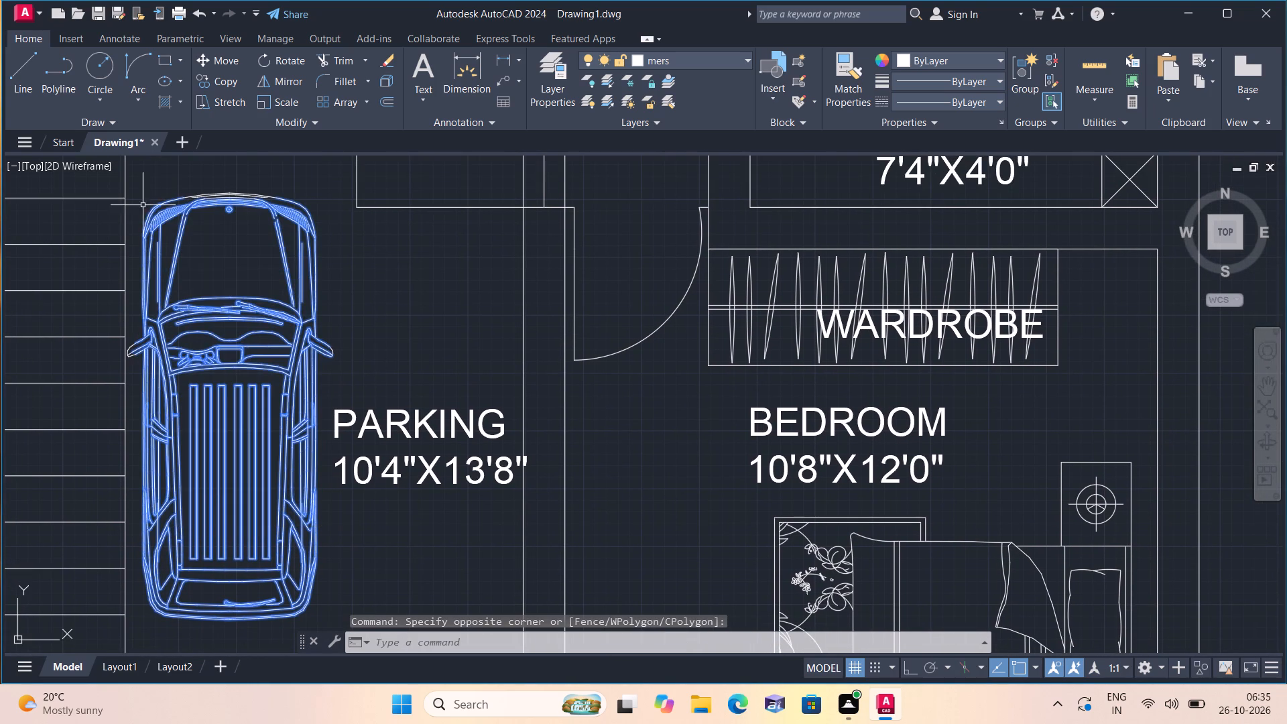
scroll(152, 379, "up", 3)
left_click_drag(105, 356, 101, 325)
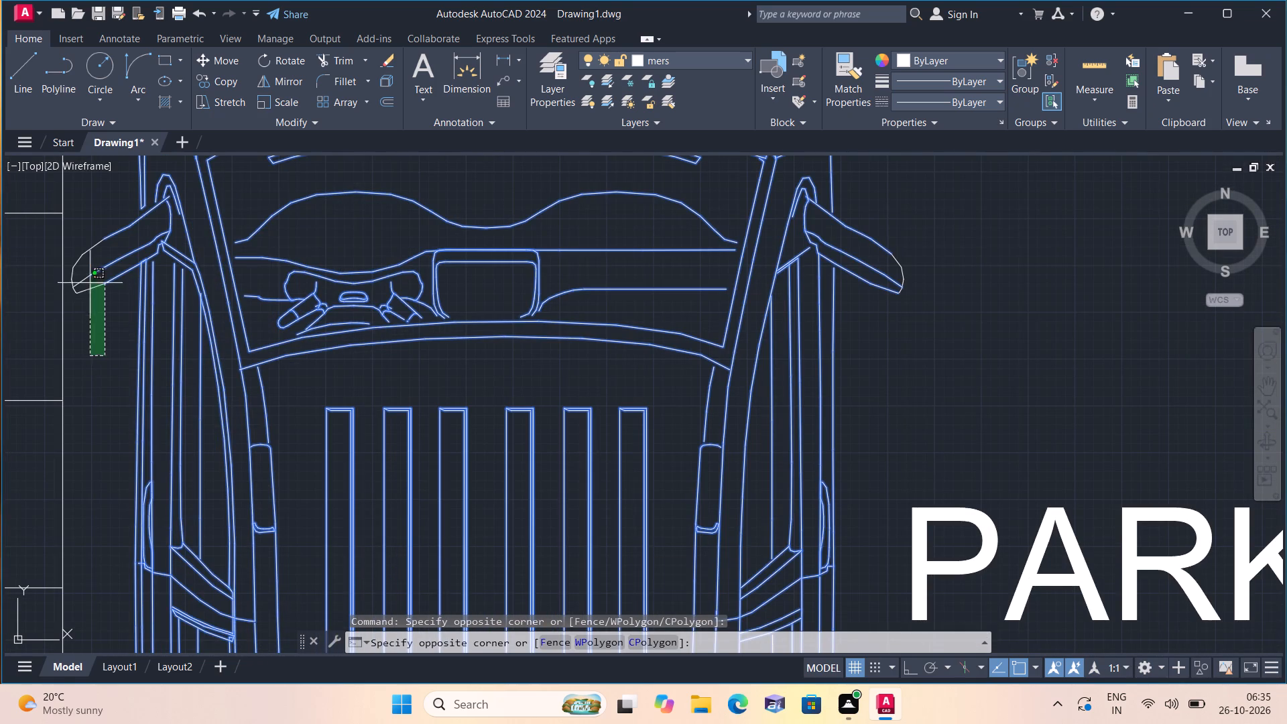
left_click(70, 235)
middle_click_drag(103, 350, 83, 391)
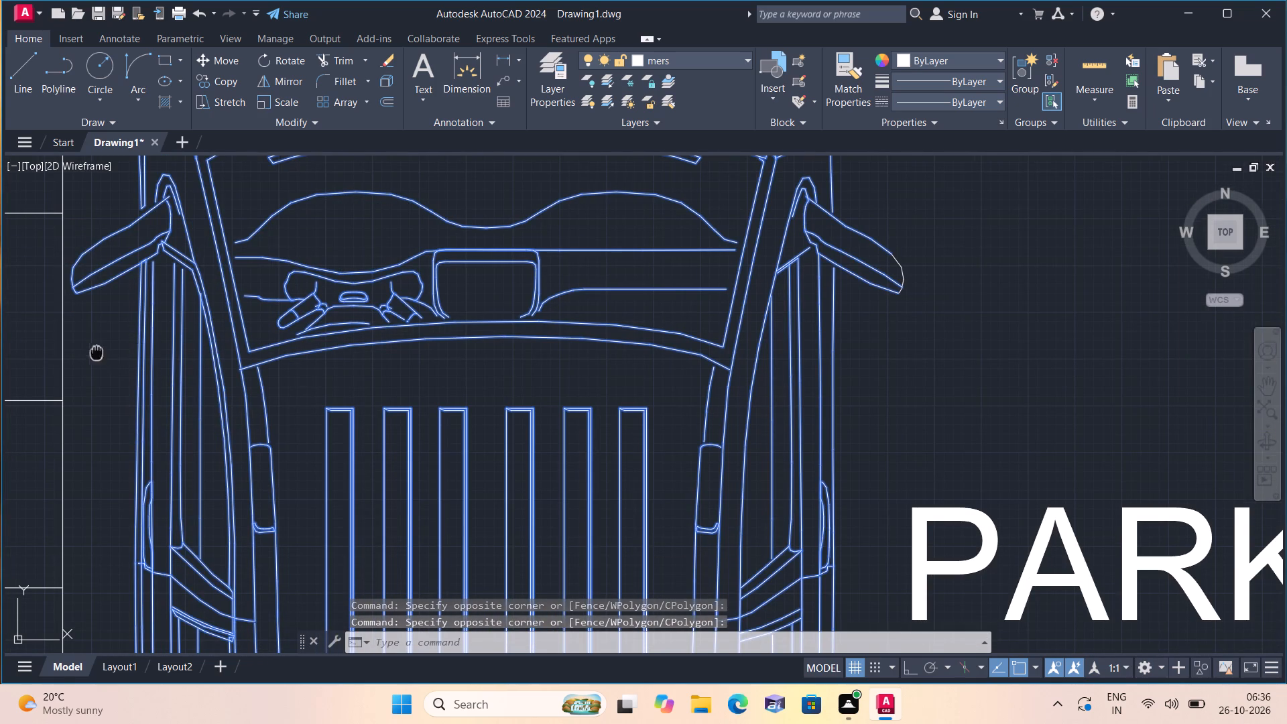
middle_click_drag(83, 391, 86, 461)
left_click(973, 468)
scroll(835, 364, "down", 2)
middle_click_drag(835, 364, 824, 508)
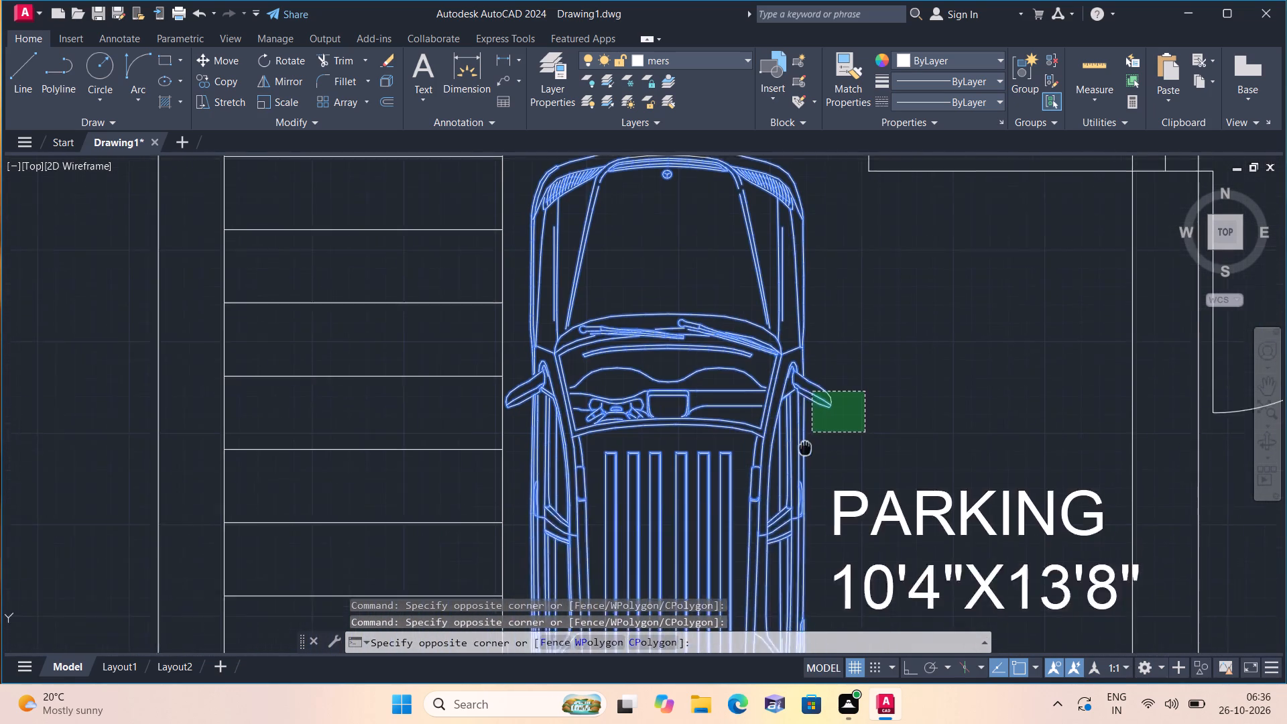
middle_click_drag(824, 508, 826, 514)
left_click(637, 341)
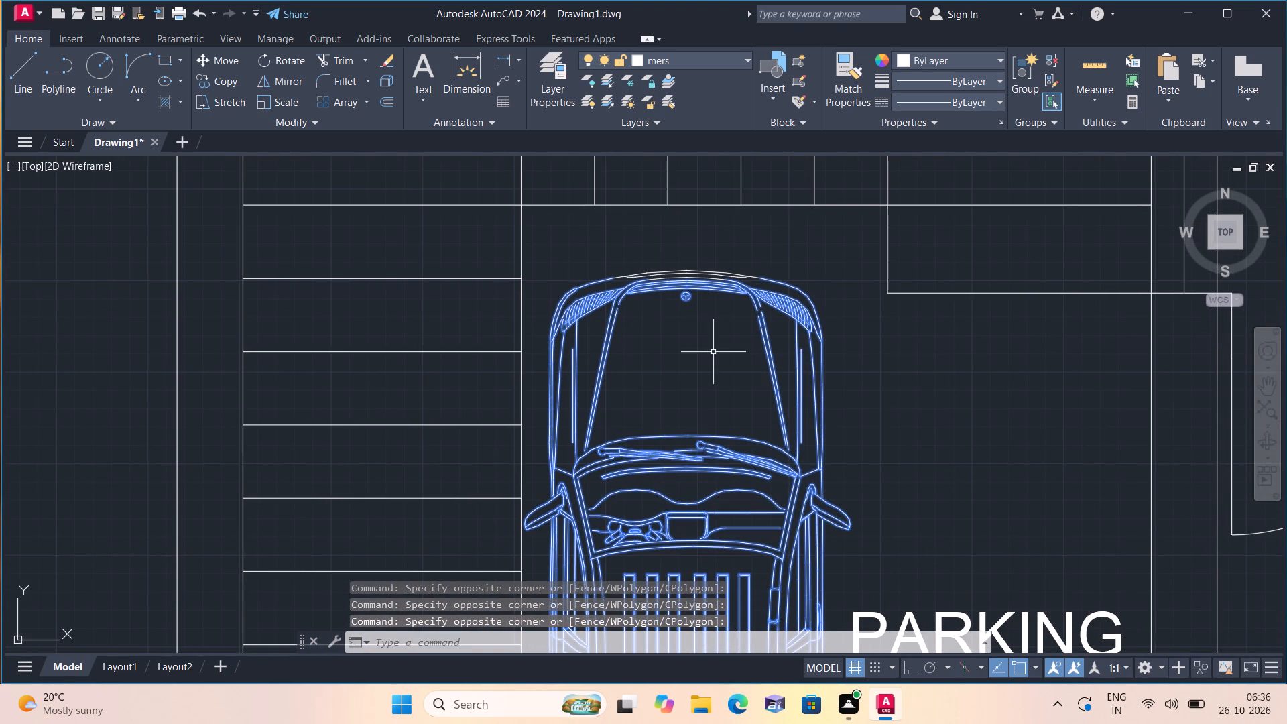
left_click(751, 347)
left_click(607, 241)
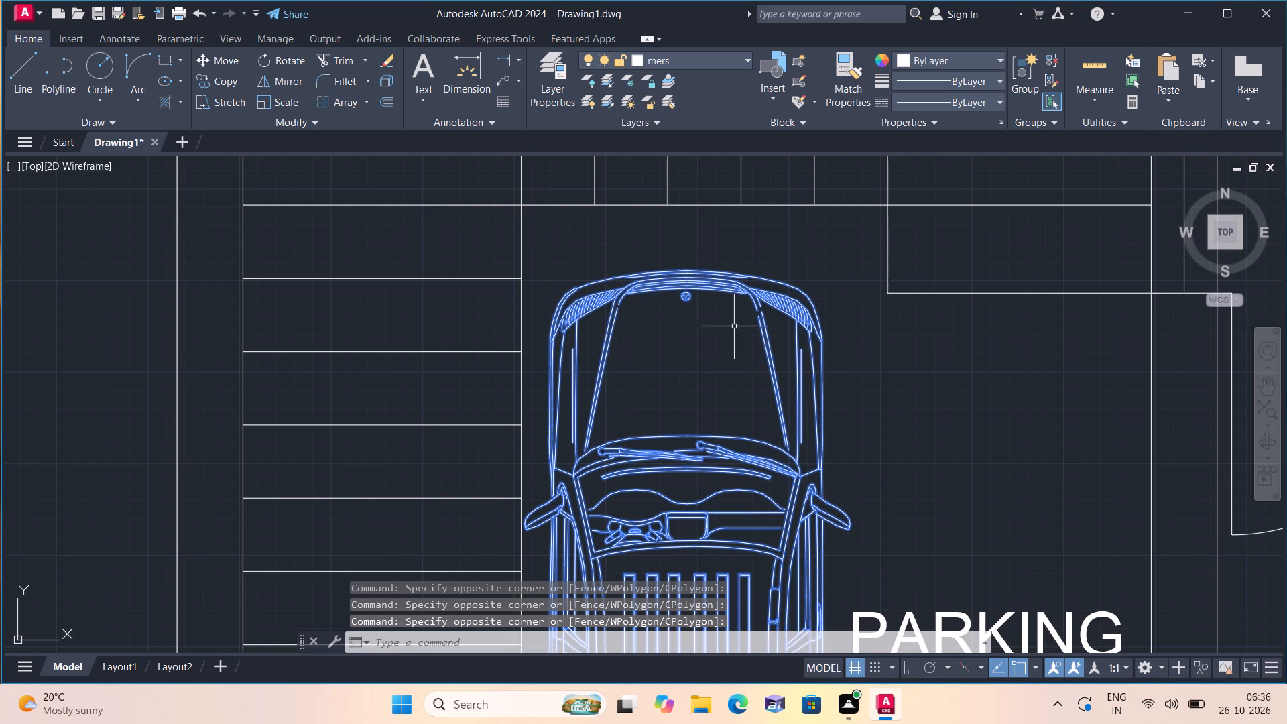
left_click(216, 83)
scroll(407, 263, "down", 1)
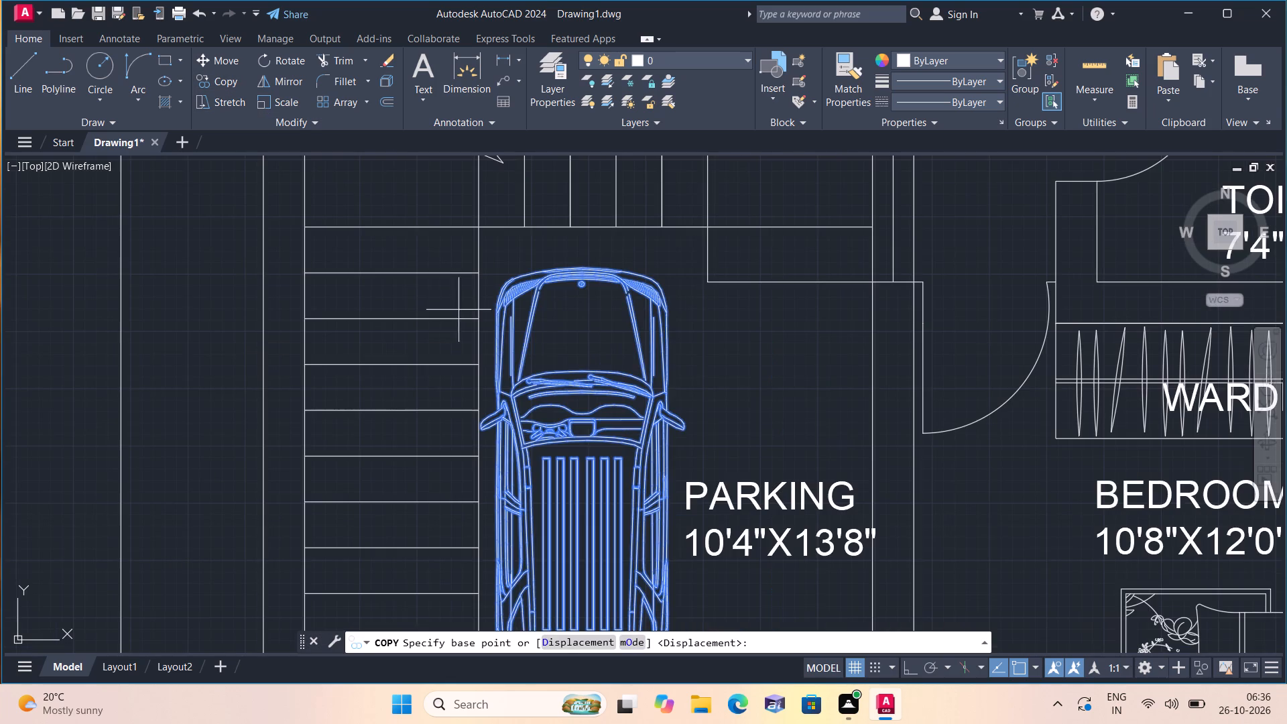
left_click(570, 436)
scroll(573, 436, "down", 1)
middle_click_drag(629, 438, 506, 225)
scroll(513, 249, "down", 1)
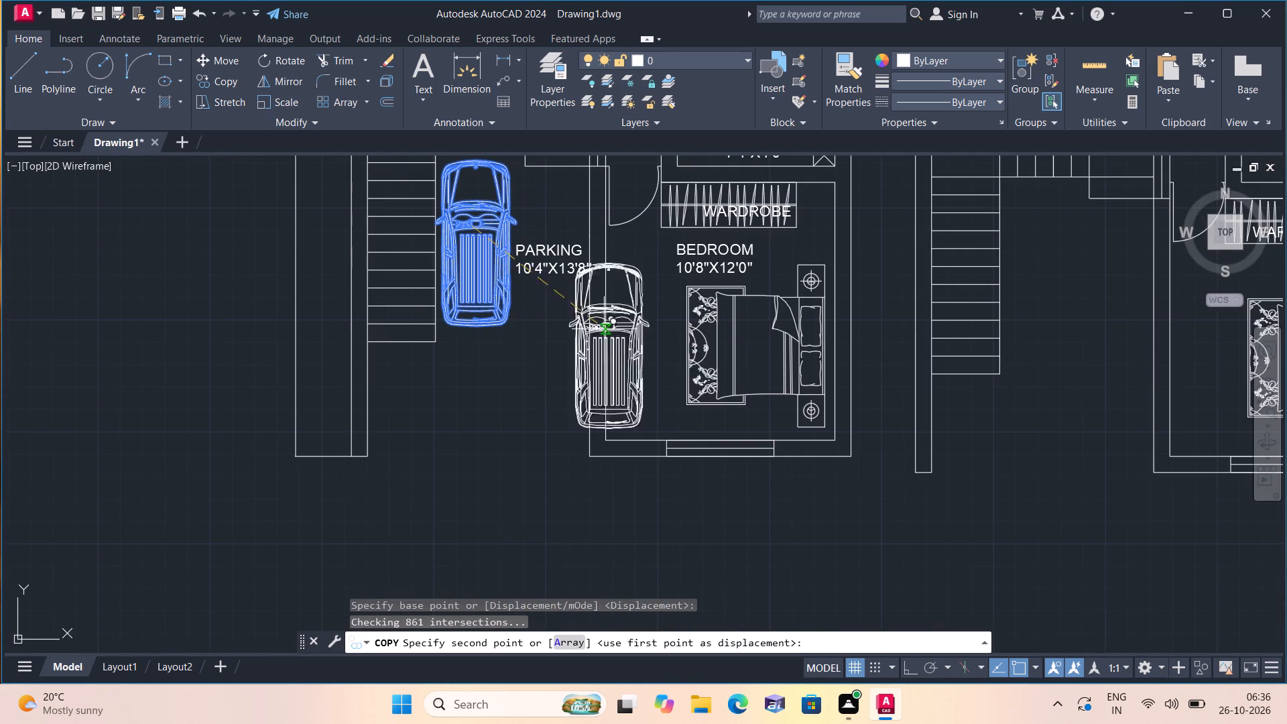
middle_click_drag(908, 385, 501, 385)
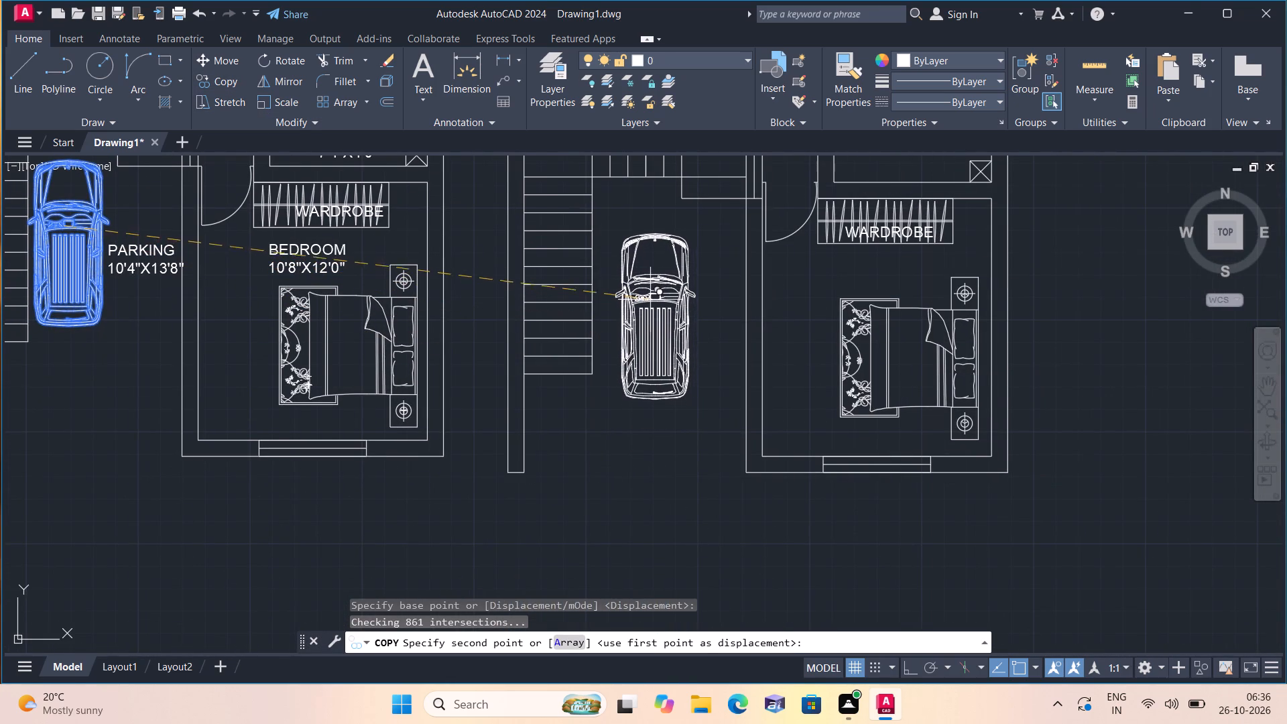
left_click(641, 274)
key("Escape")
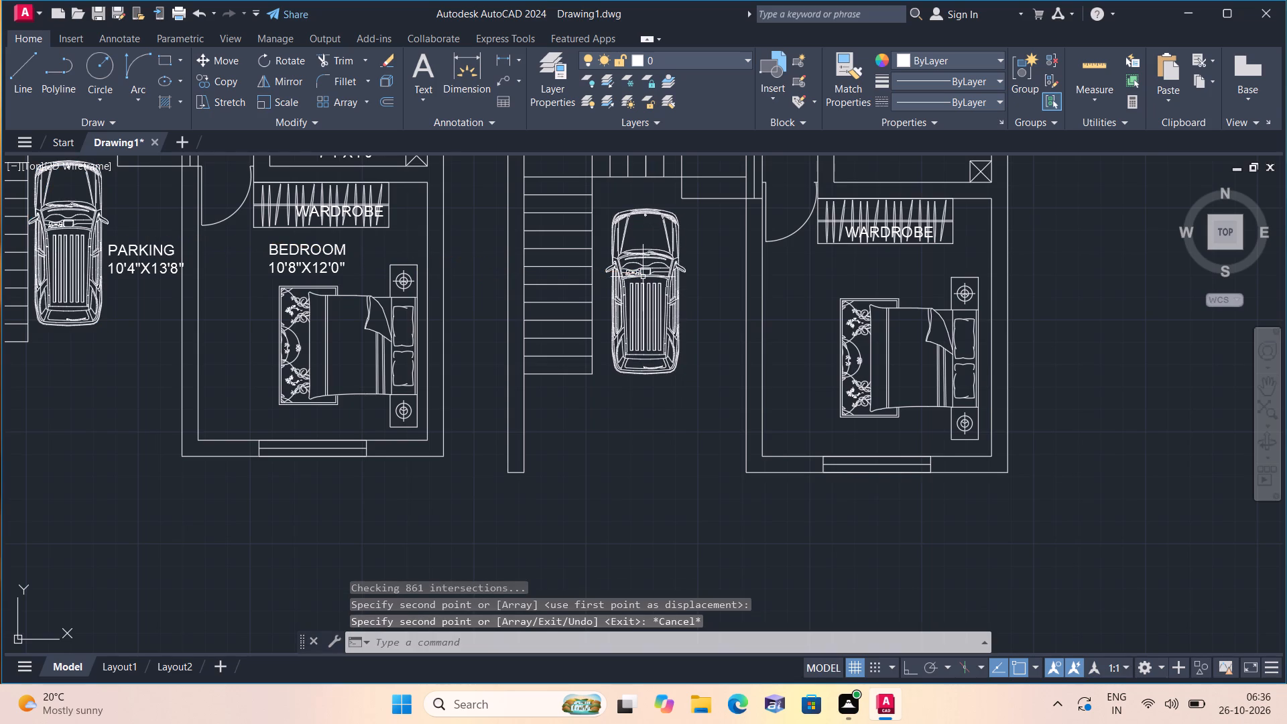
Copy the WASH AREA label from the first plan into the second plan's crossed wash area above the kitchen.
scroll(843, 287, "down", 1)
middle_click_drag(839, 284, 786, 463)
scroll(786, 463, "down", 1)
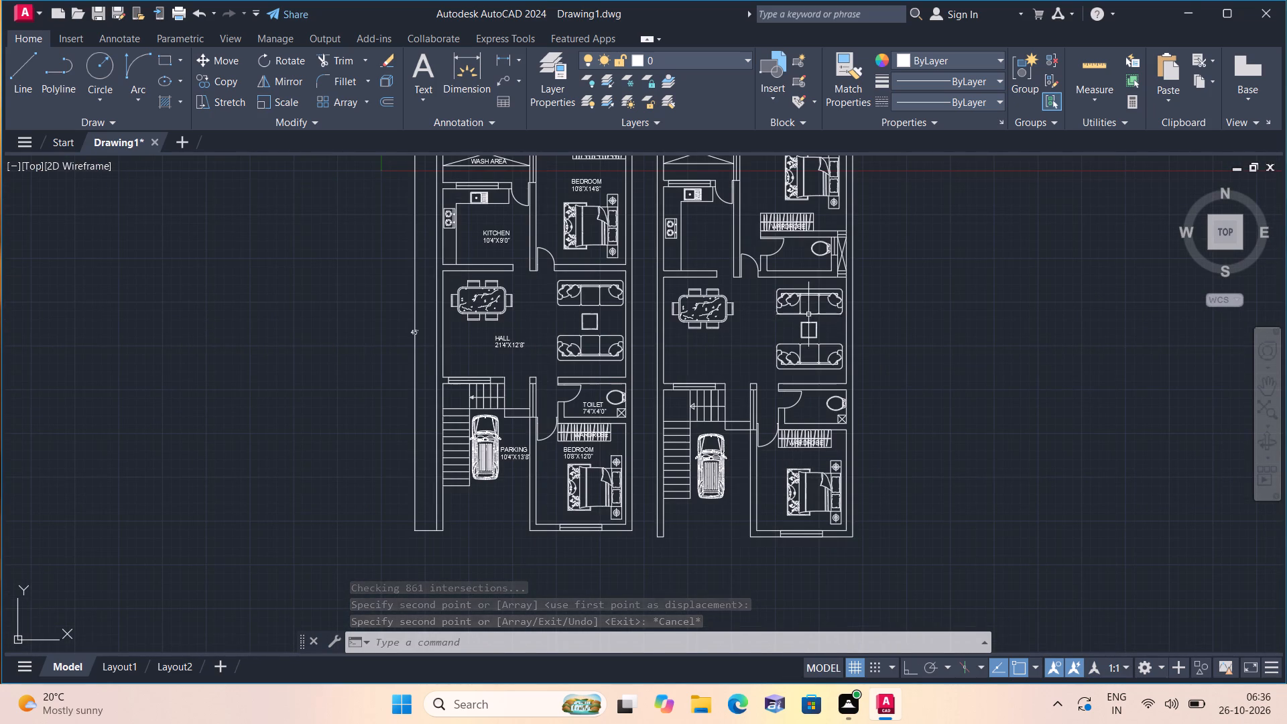
middle_click_drag(765, 240, 709, 323)
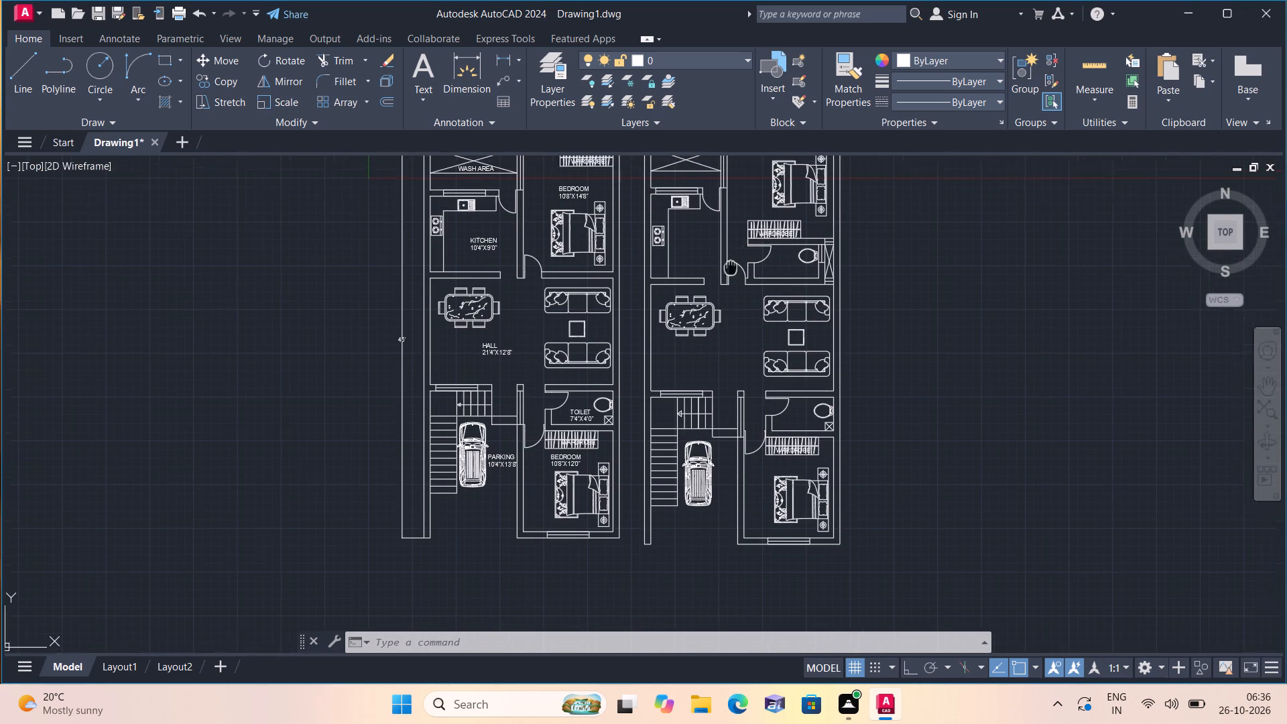
middle_click_drag(709, 323, 702, 418)
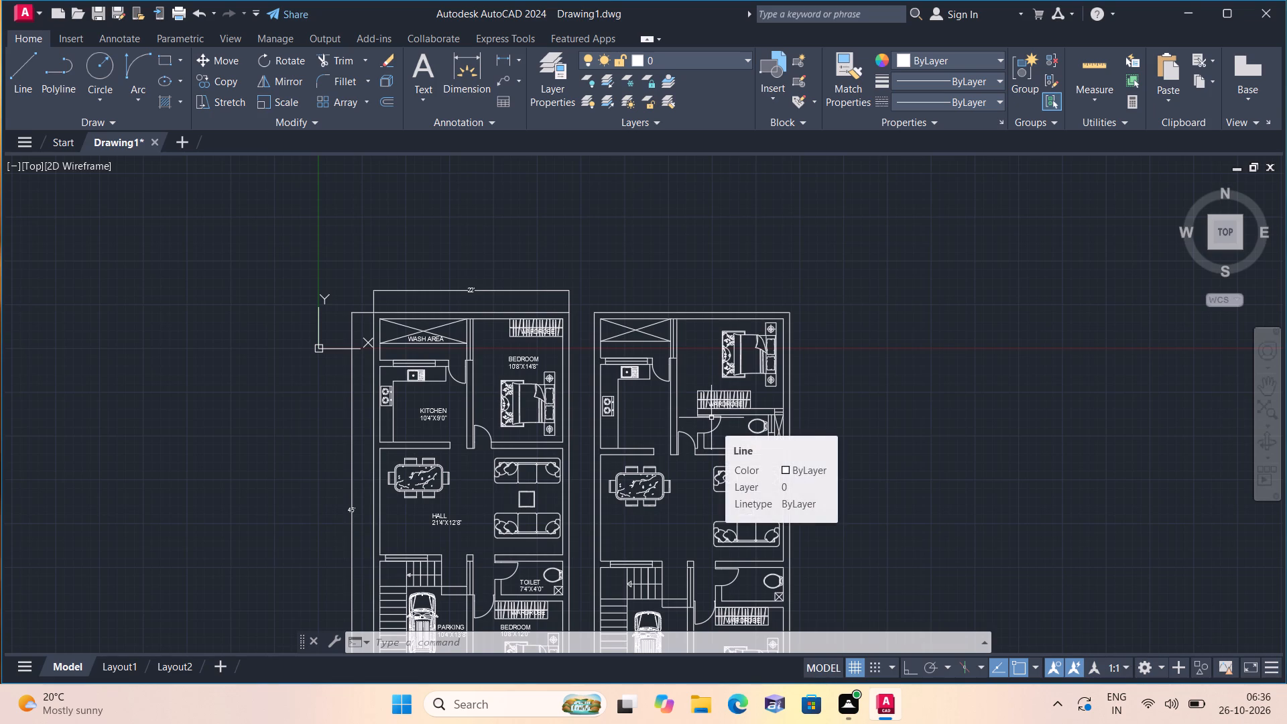
scroll(428, 319, "up", 3)
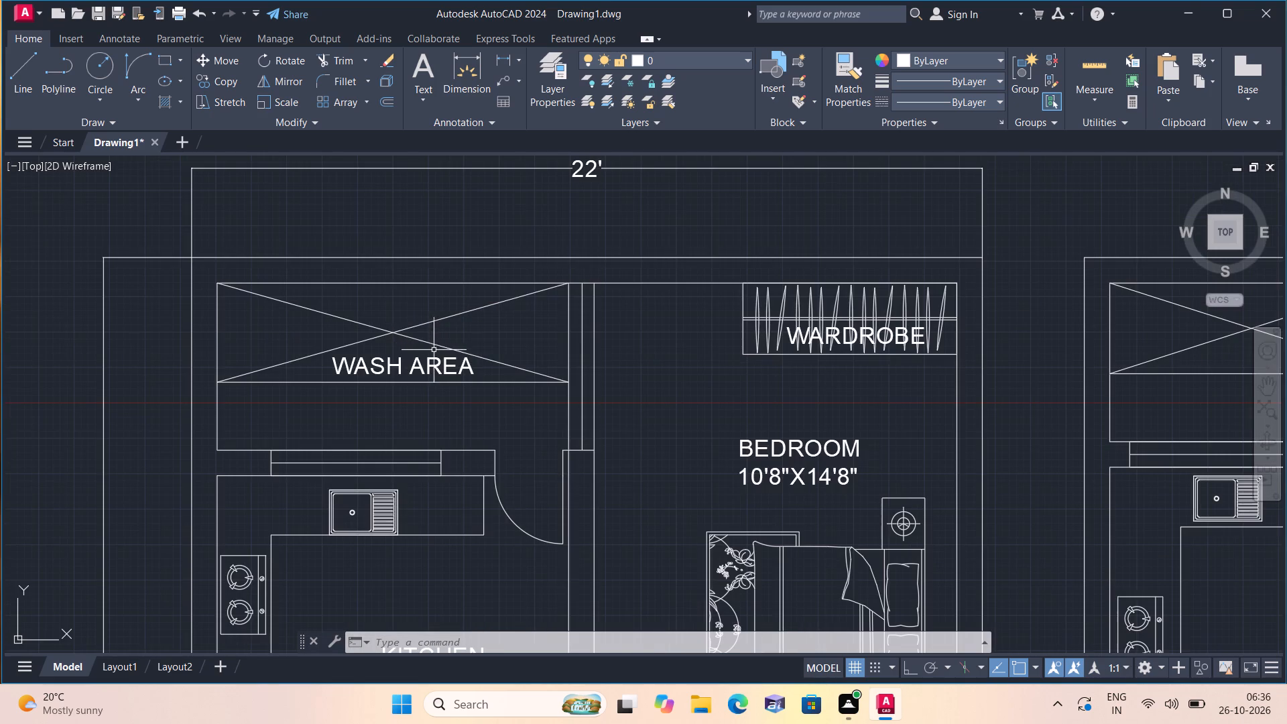
left_click(429, 365)
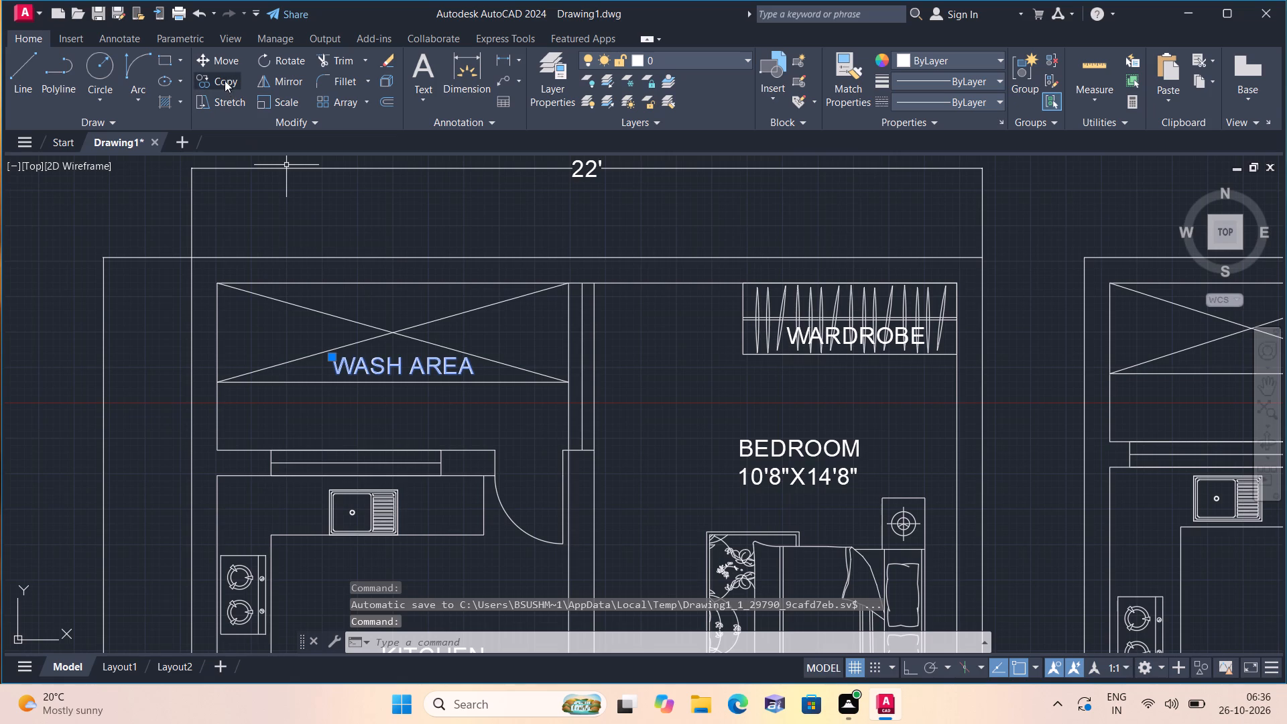
left_click(223, 78)
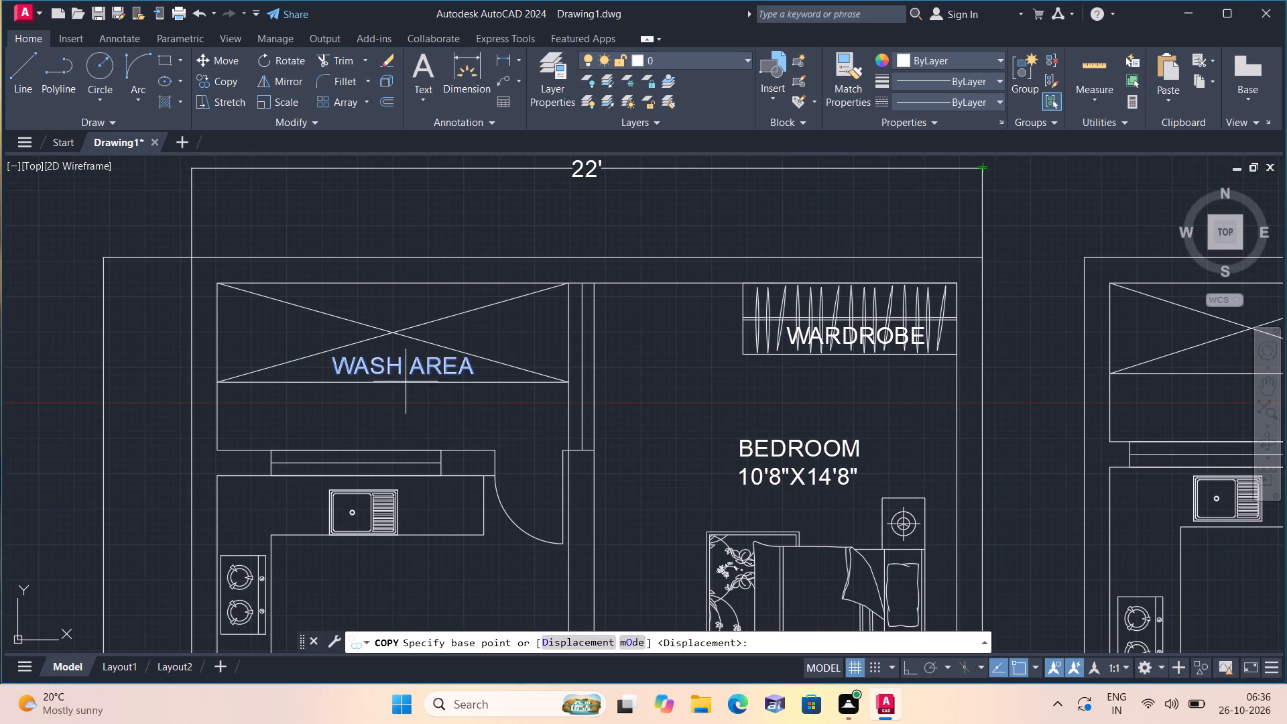
left_click(403, 370)
scroll(403, 370, "down", 1)
middle_click_drag(881, 418, 615, 383)
scroll(708, 318, "up", 2)
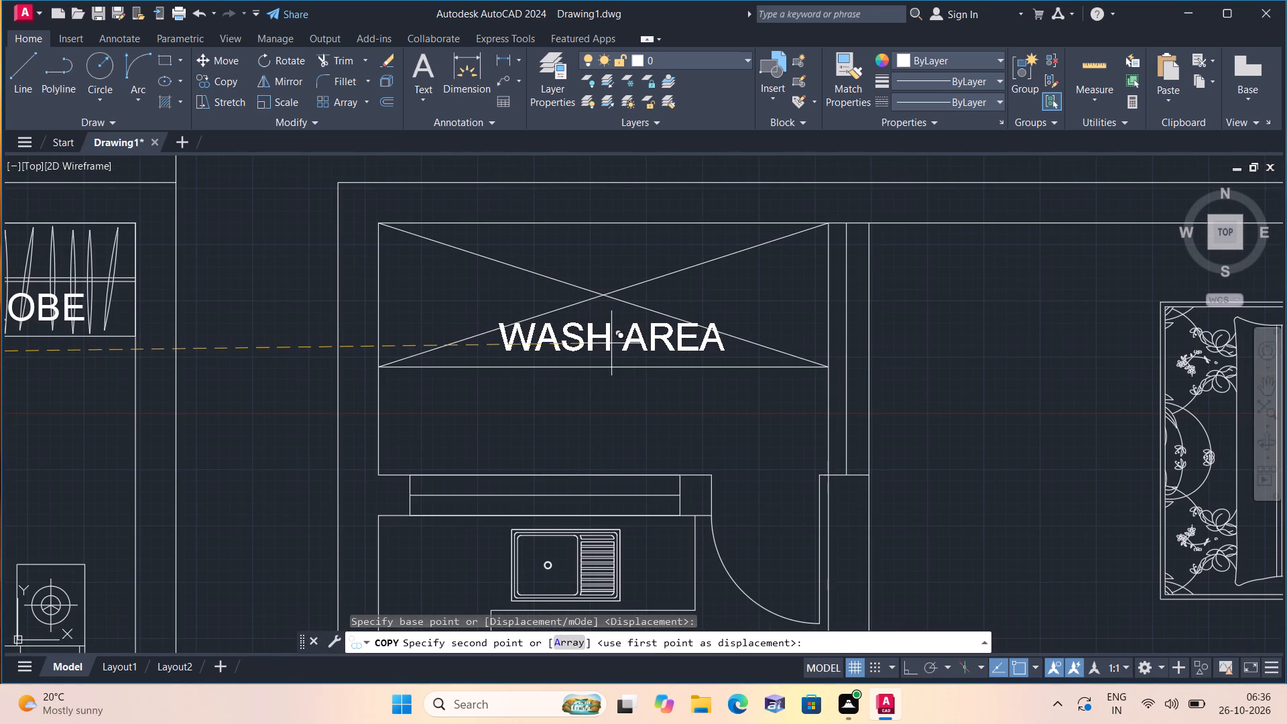
left_click(601, 355)
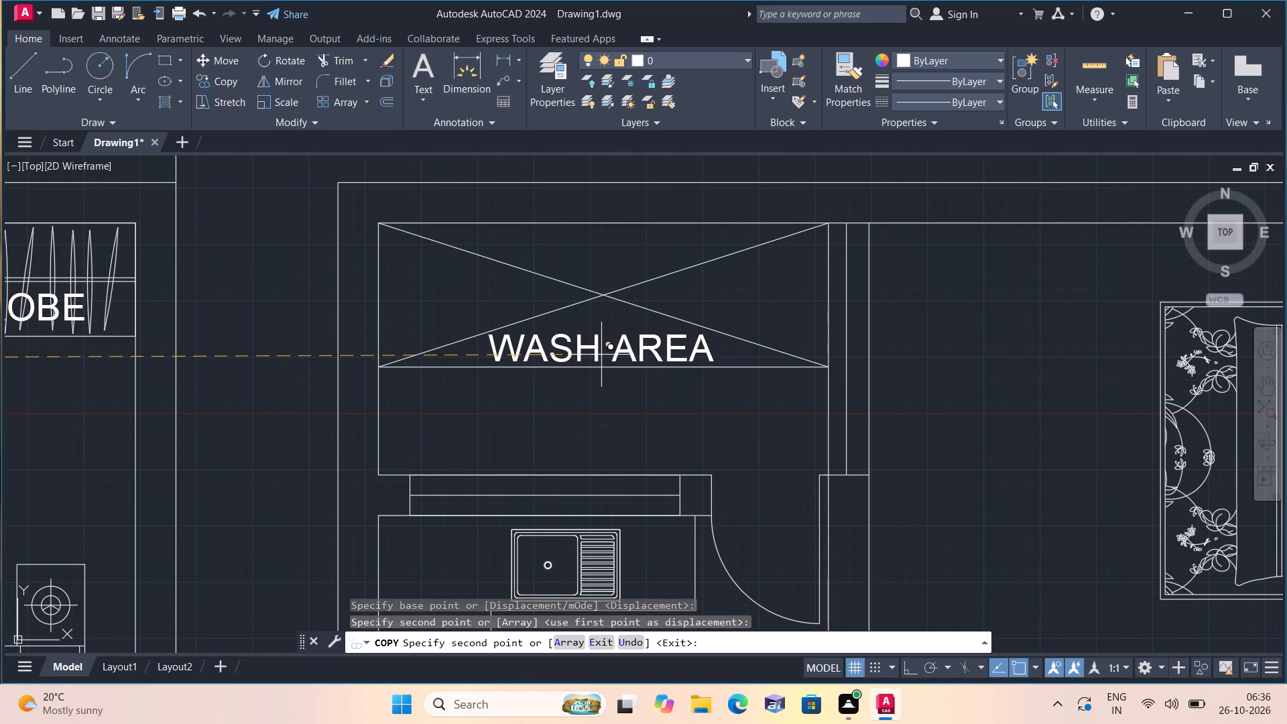
key("Escape")
Copy the HALL 21'4"X12'8" label from the first plan into the second plan's hall, below the dining table.
scroll(602, 379, "down", 1)
middle_click_drag(601, 377, 614, 313)
scroll(608, 328, "down", 1)
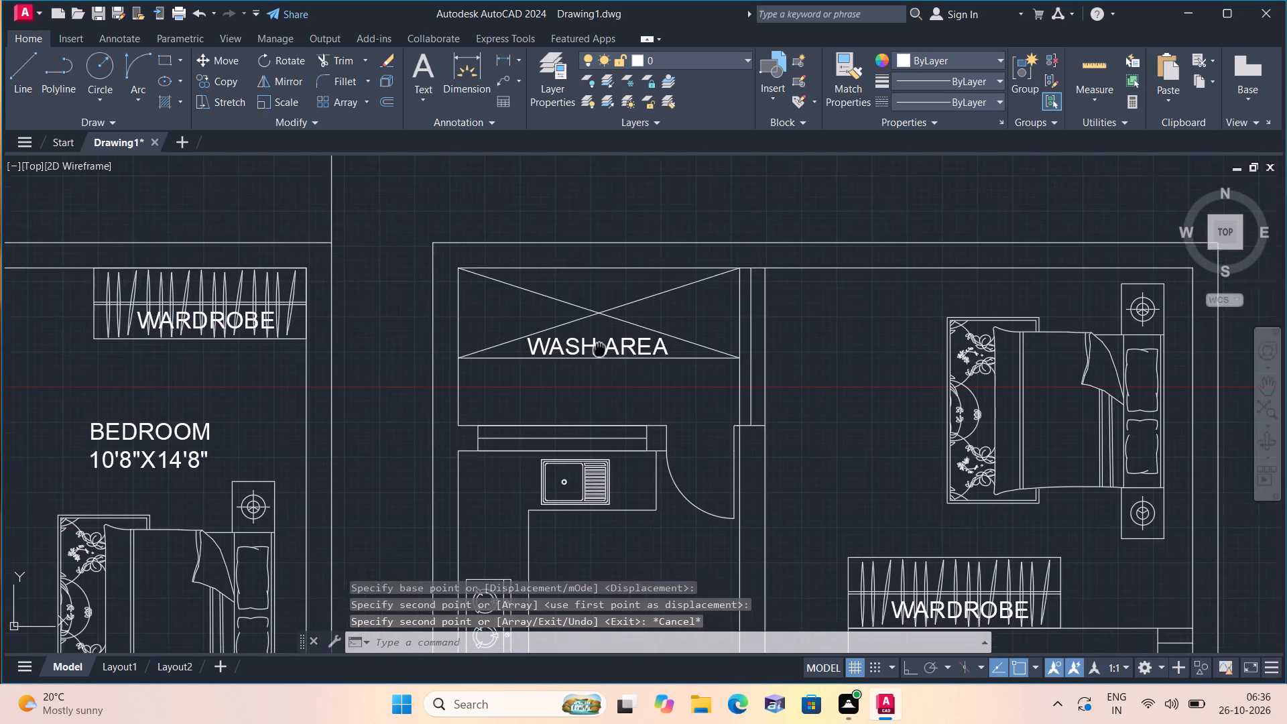
middle_click_drag(614, 313, 626, 278)
scroll(371, 358, "down", 1)
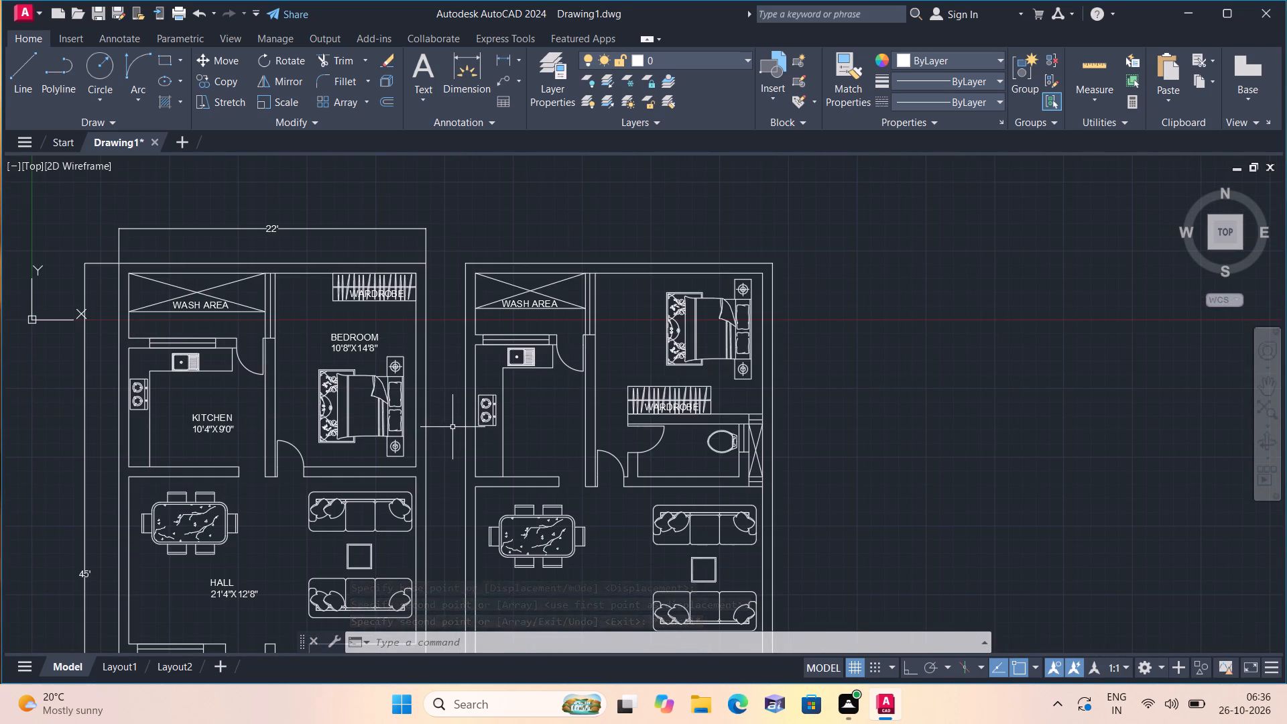
middle_click_drag(491, 461, 519, 385)
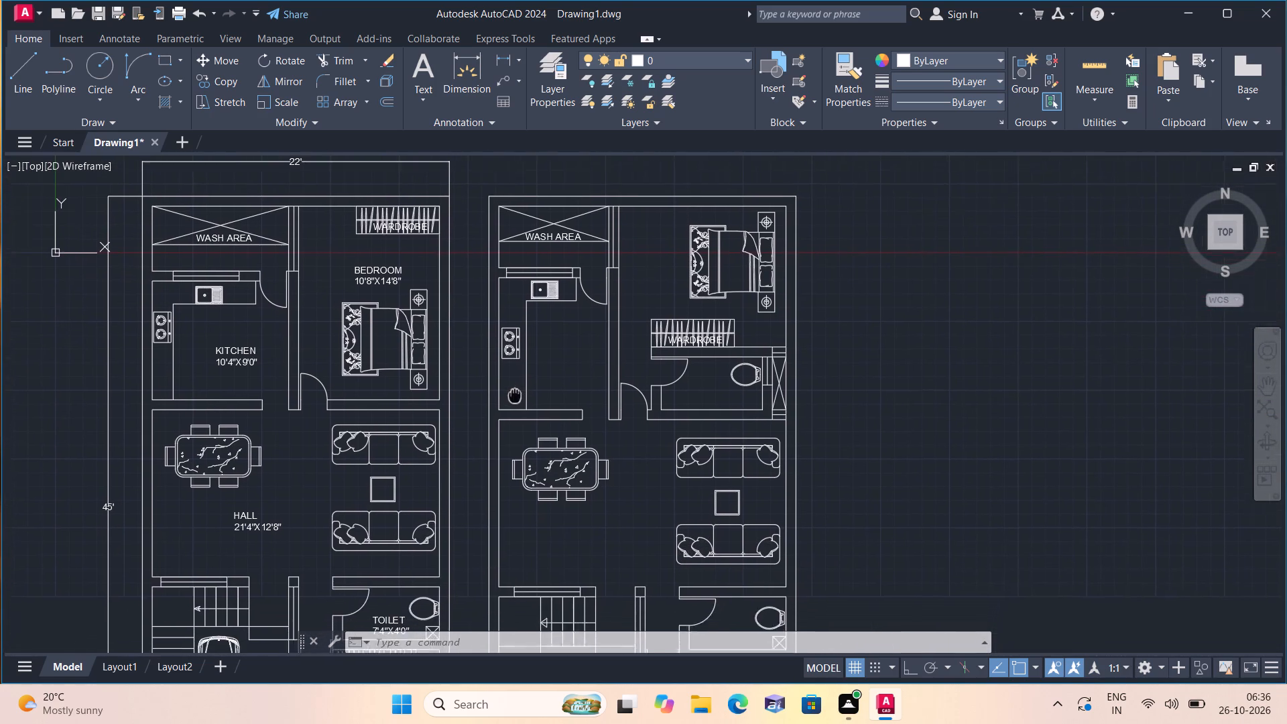
middle_click_drag(519, 385, 522, 375)
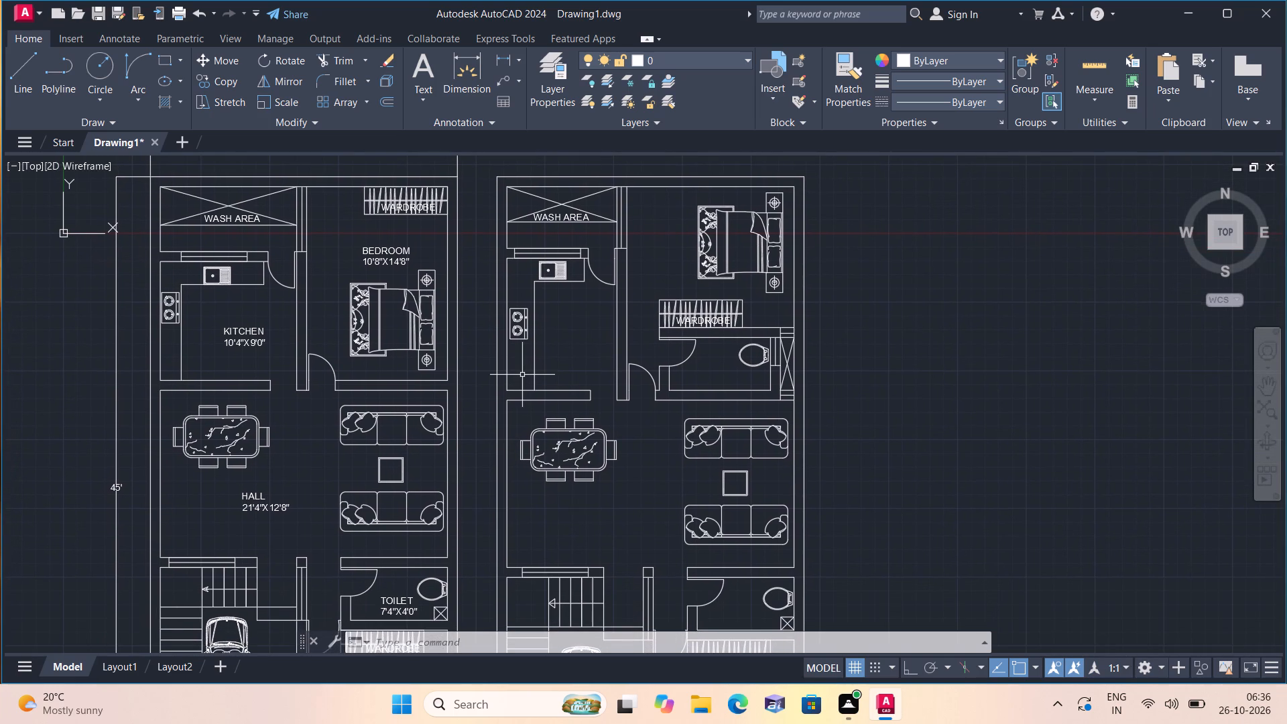
left_click(263, 503)
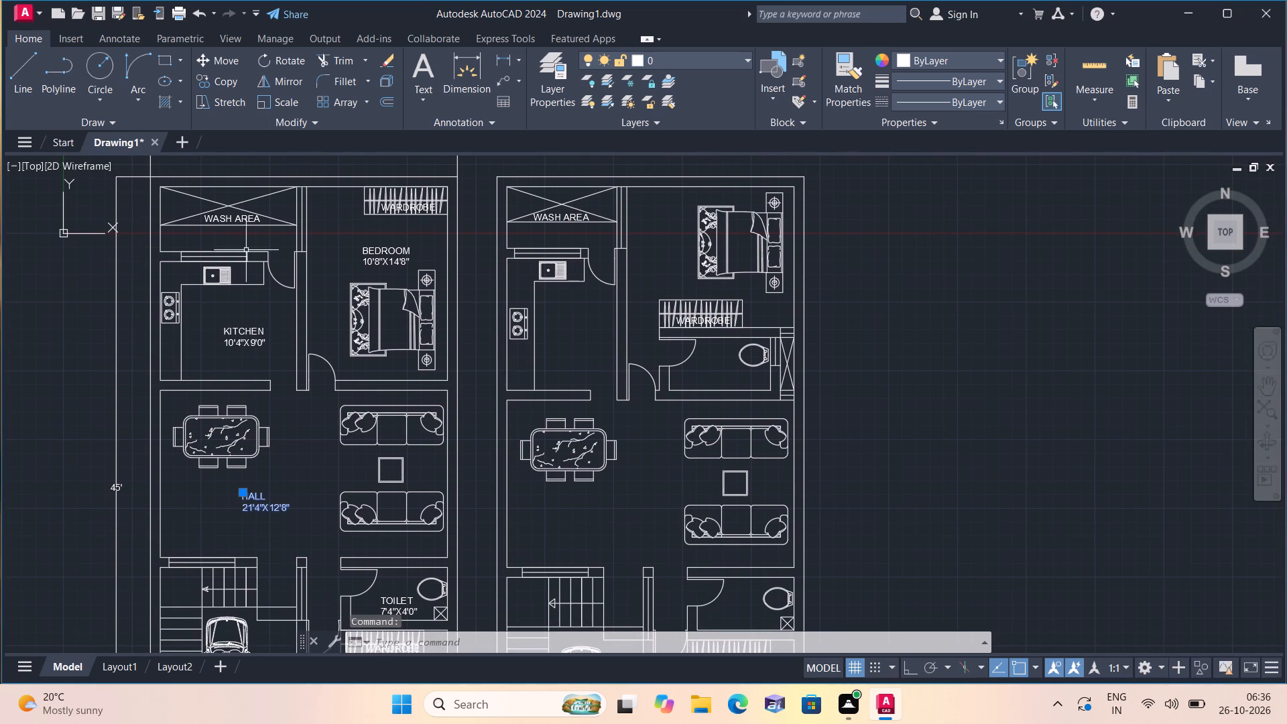
left_click(227, 84)
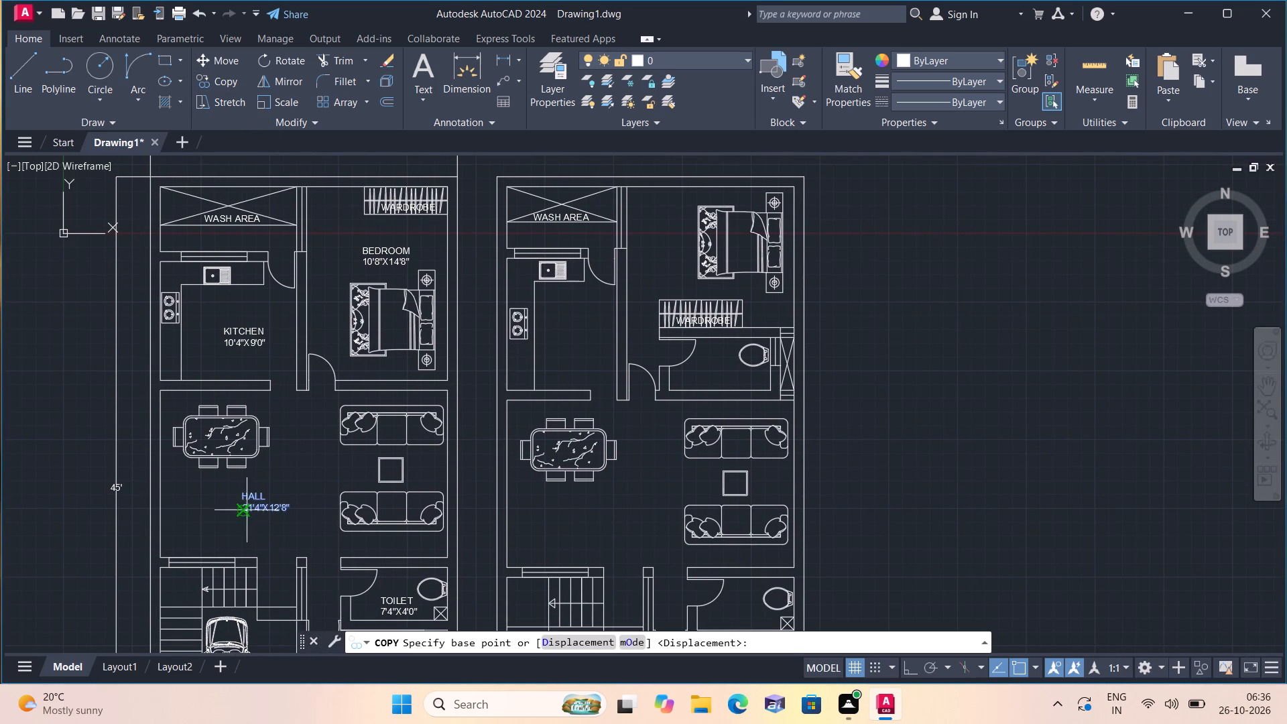
left_click_drag(247, 508, 254, 506)
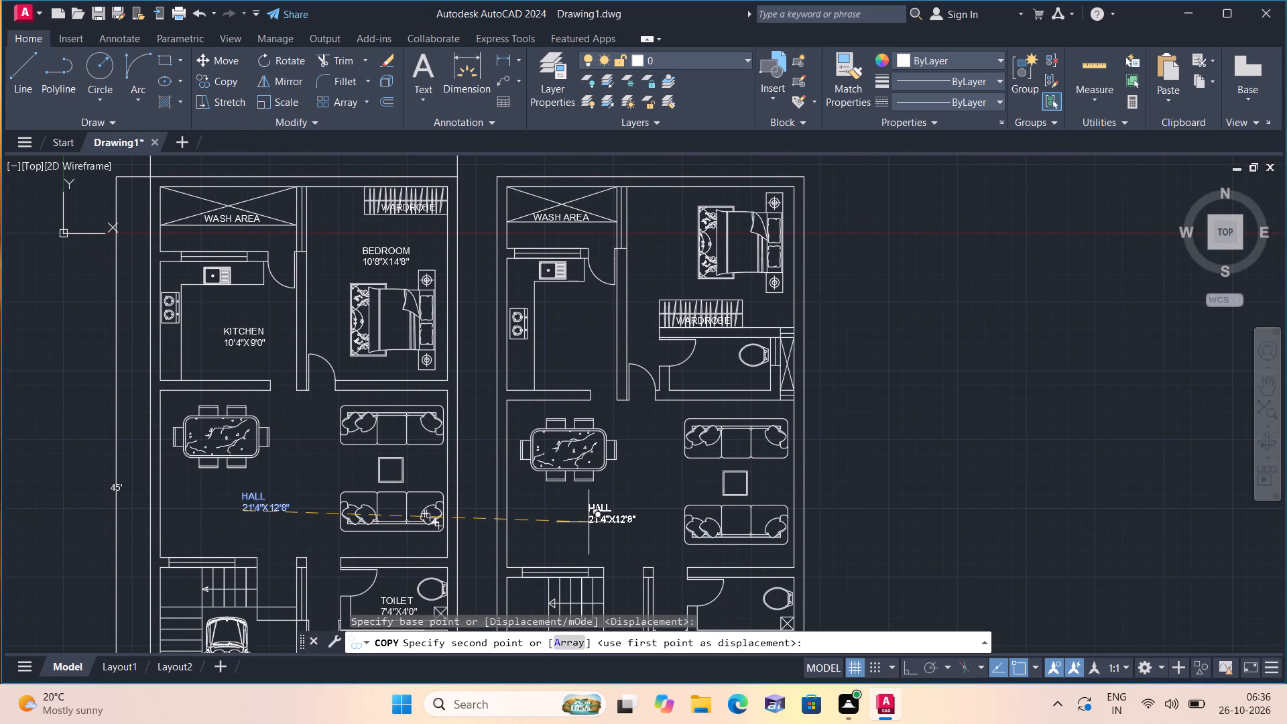
left_click(587, 522)
key("Escape")
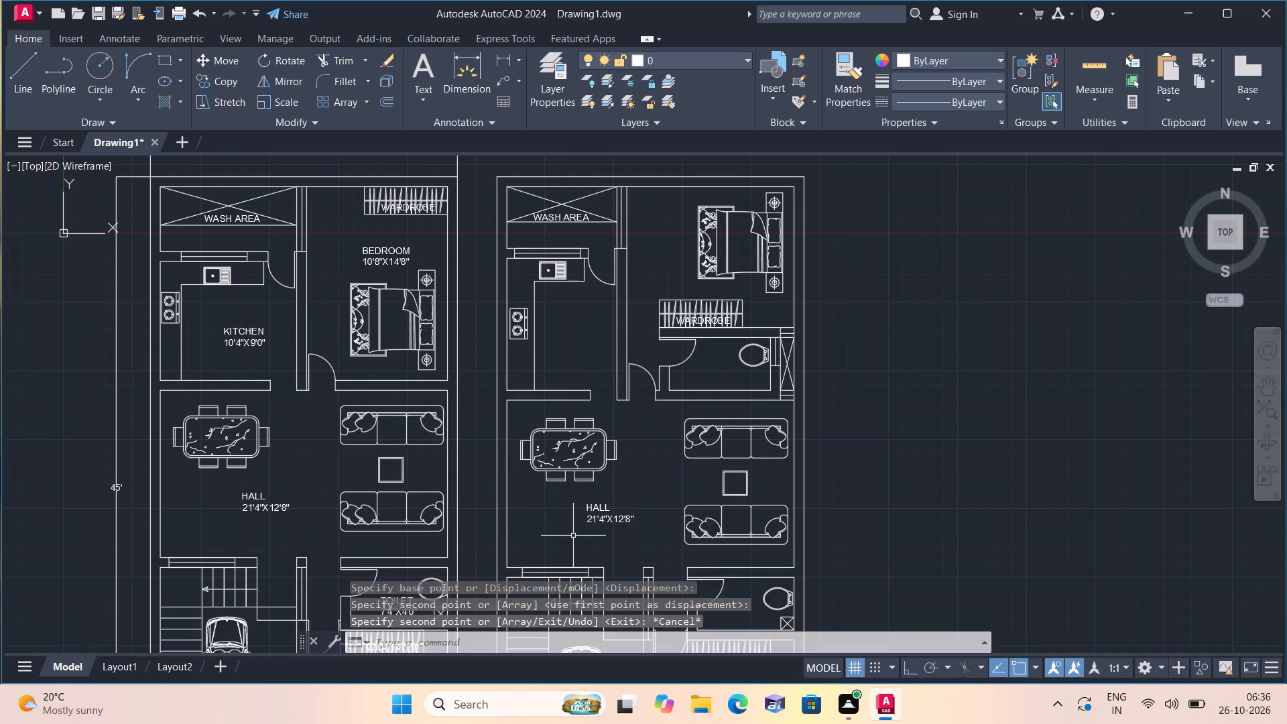
Copy the BEDROOM 10'8"X12'0" label from the first plan into the second plan's lower bedroom, between the wardrobe and the bed.
middle_click_drag(571, 535, 535, 414)
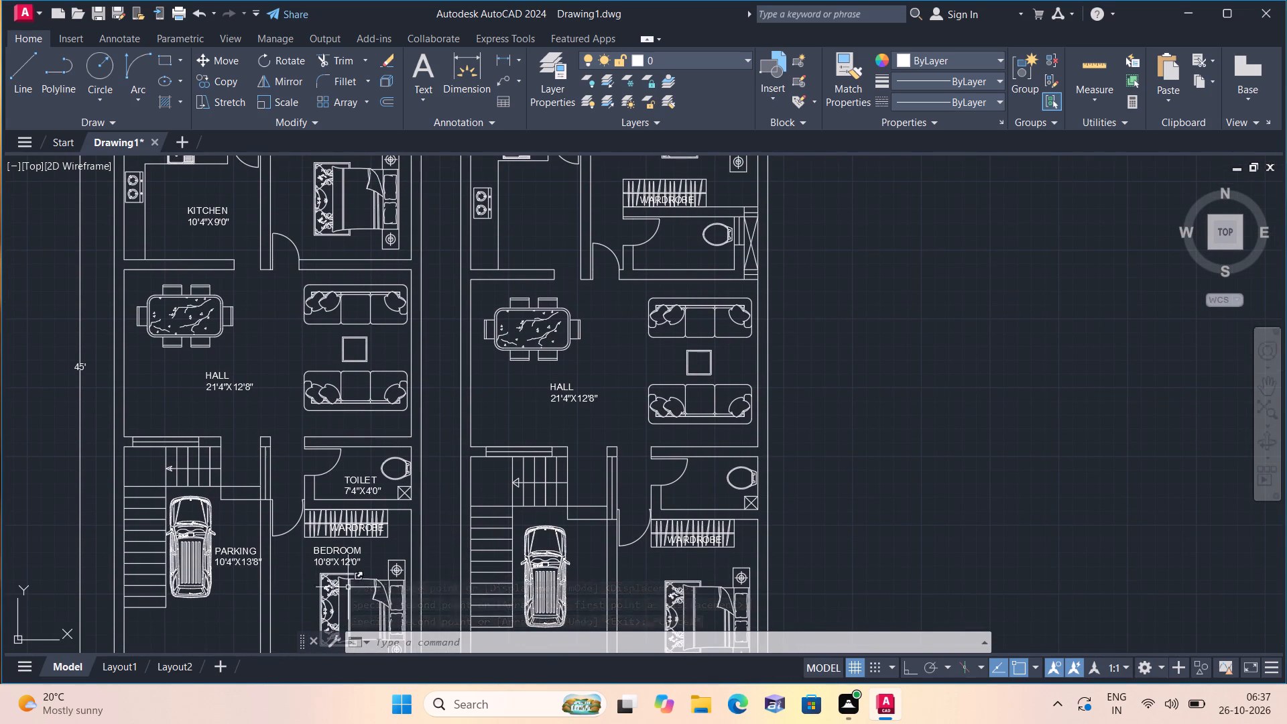
left_click(346, 558)
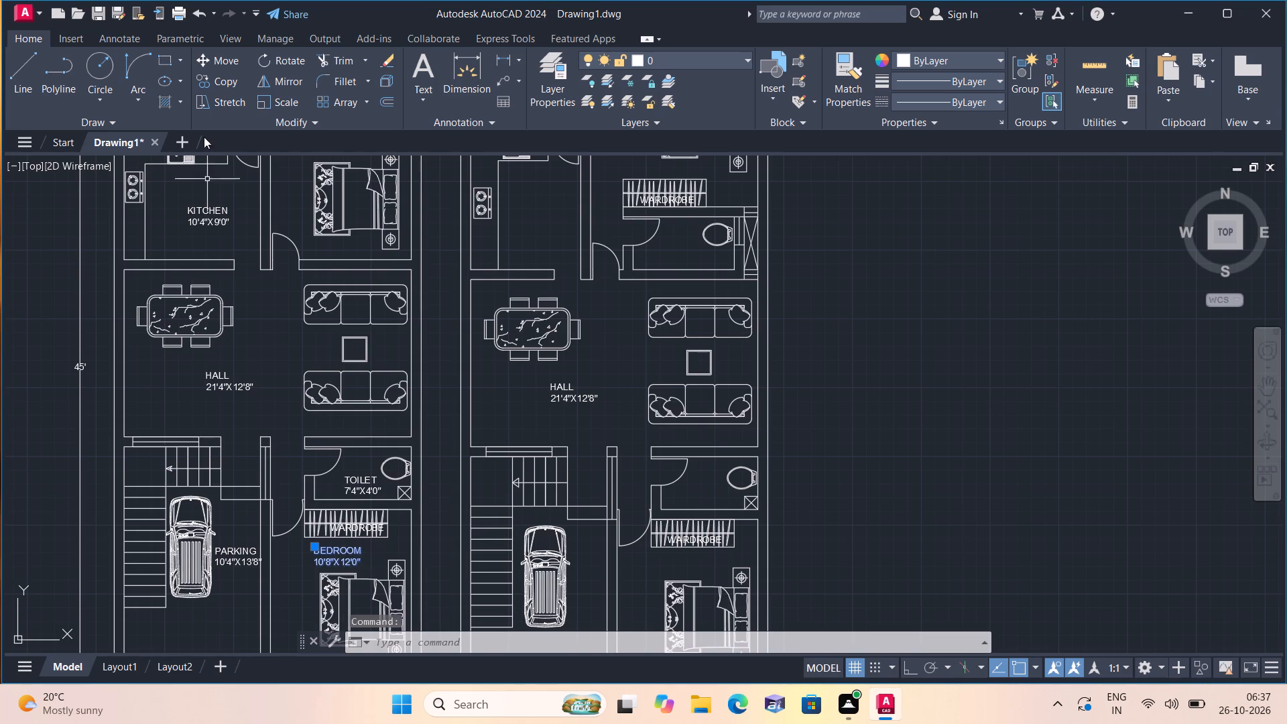
left_click(221, 78)
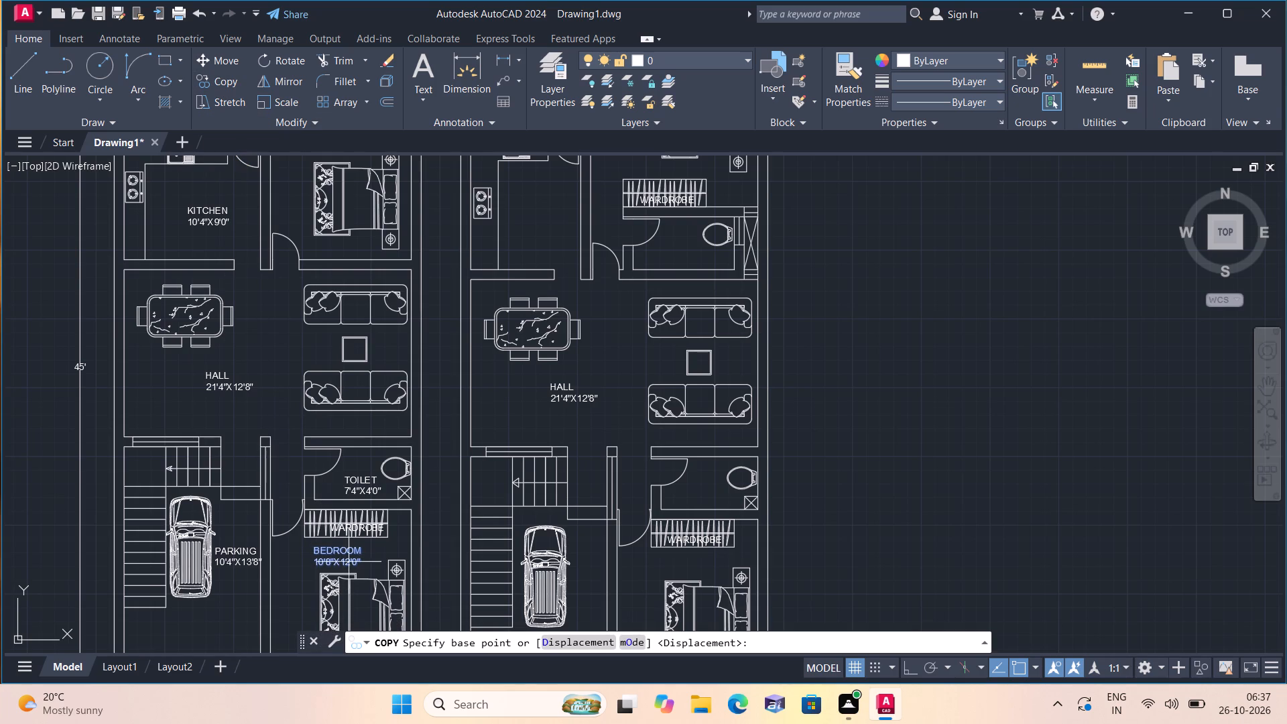
left_click(336, 559)
scroll(706, 580, "up", 2)
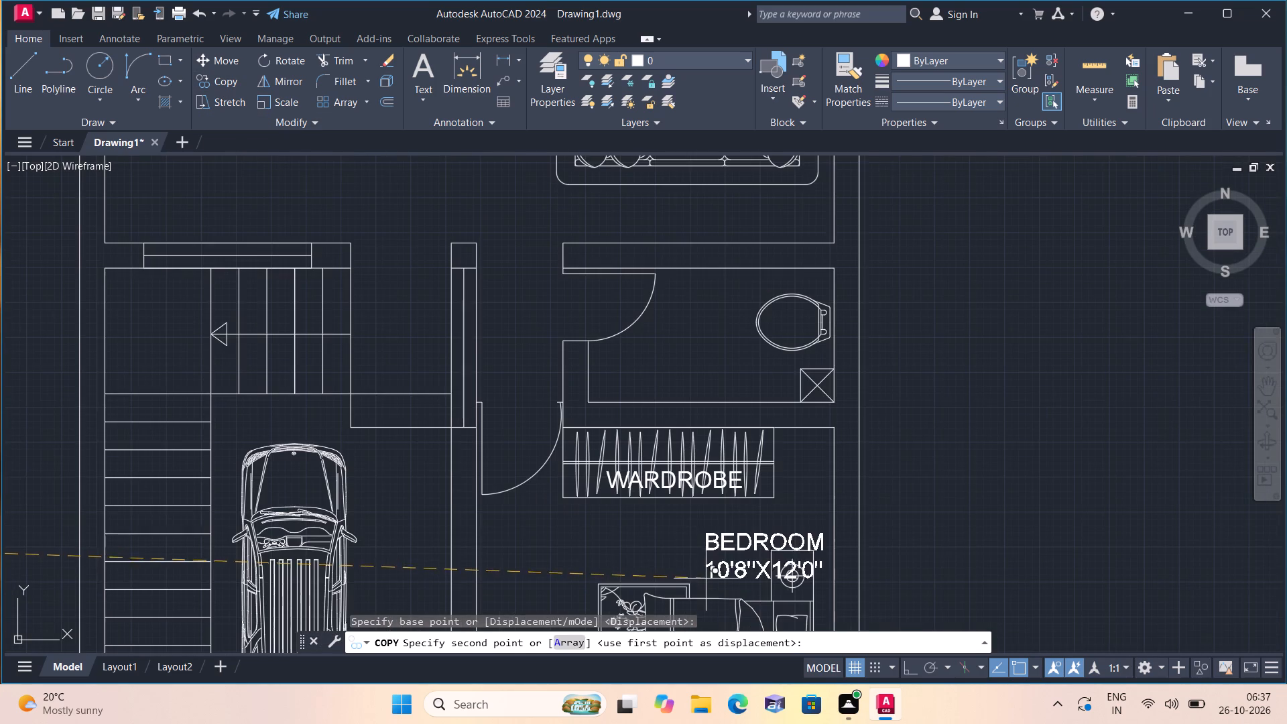
left_click(613, 563)
key("Escape")
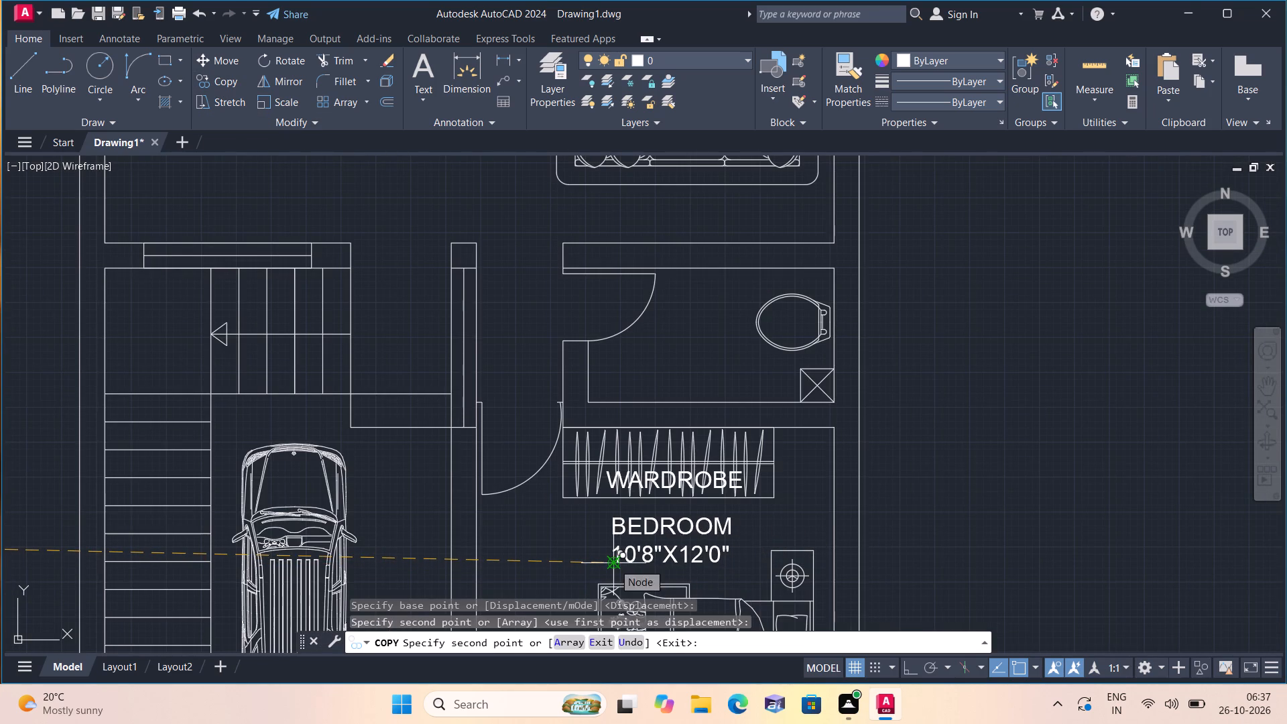
Copy the TOILET 7'4"X4'0" label from the first plan into the second plan's toilet above the lower bedroom.
scroll(613, 562, "down", 2)
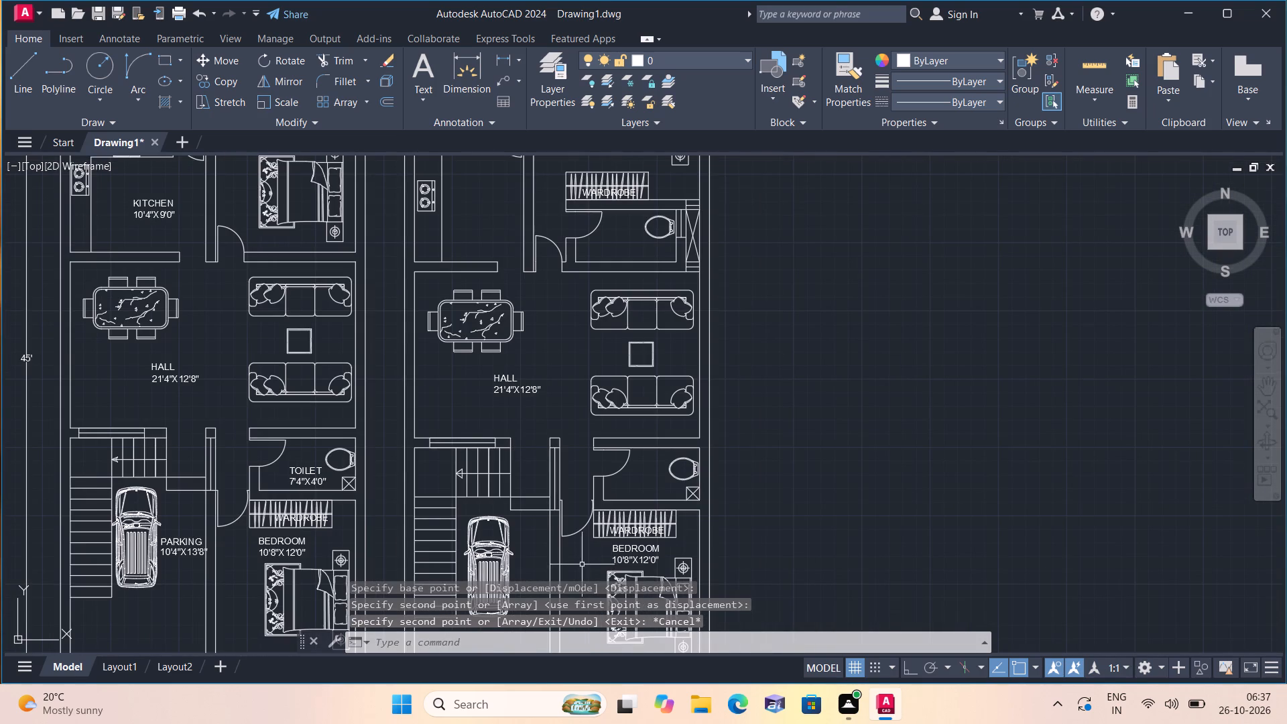
left_click(307, 476)
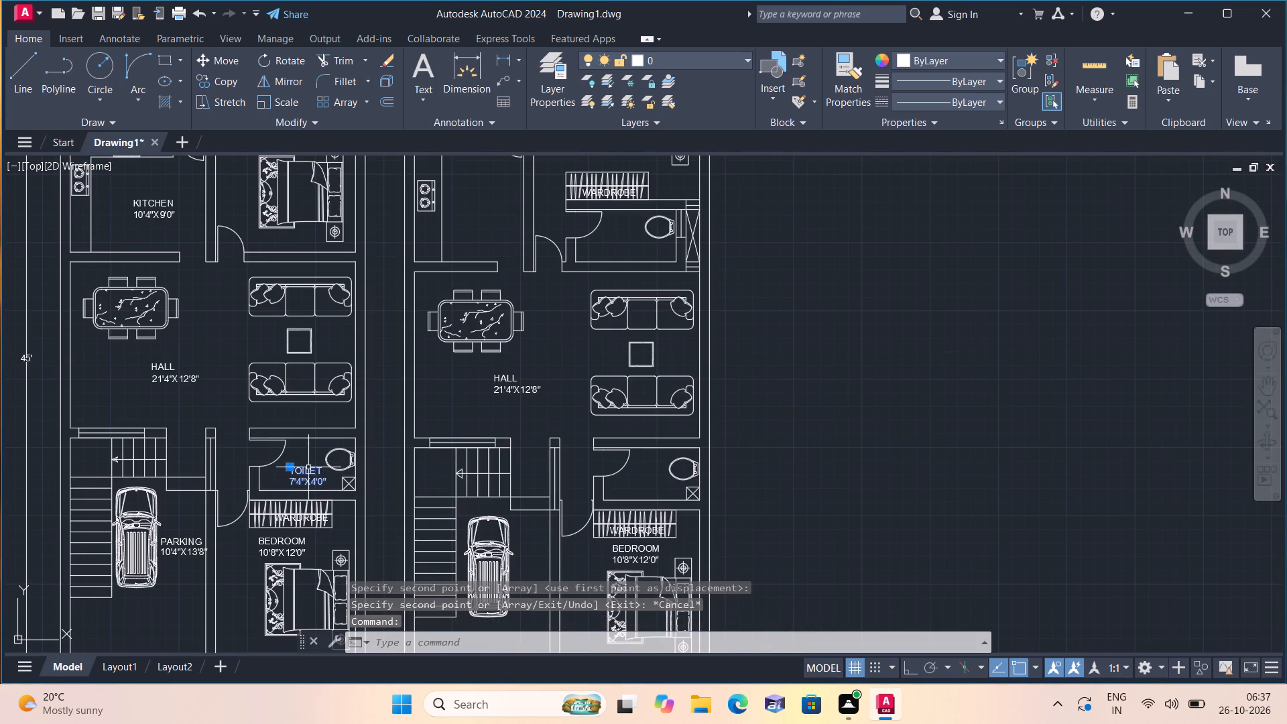
left_click(220, 76)
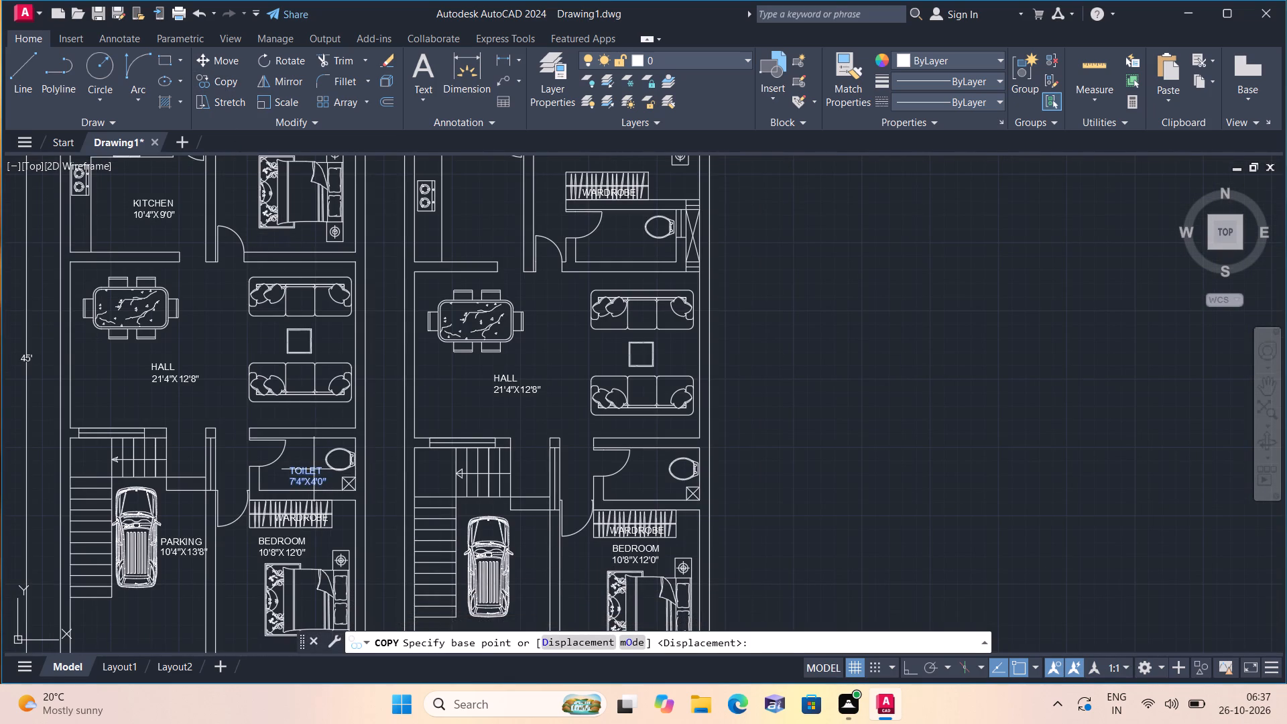
left_click(300, 471)
scroll(566, 489, "up", 3)
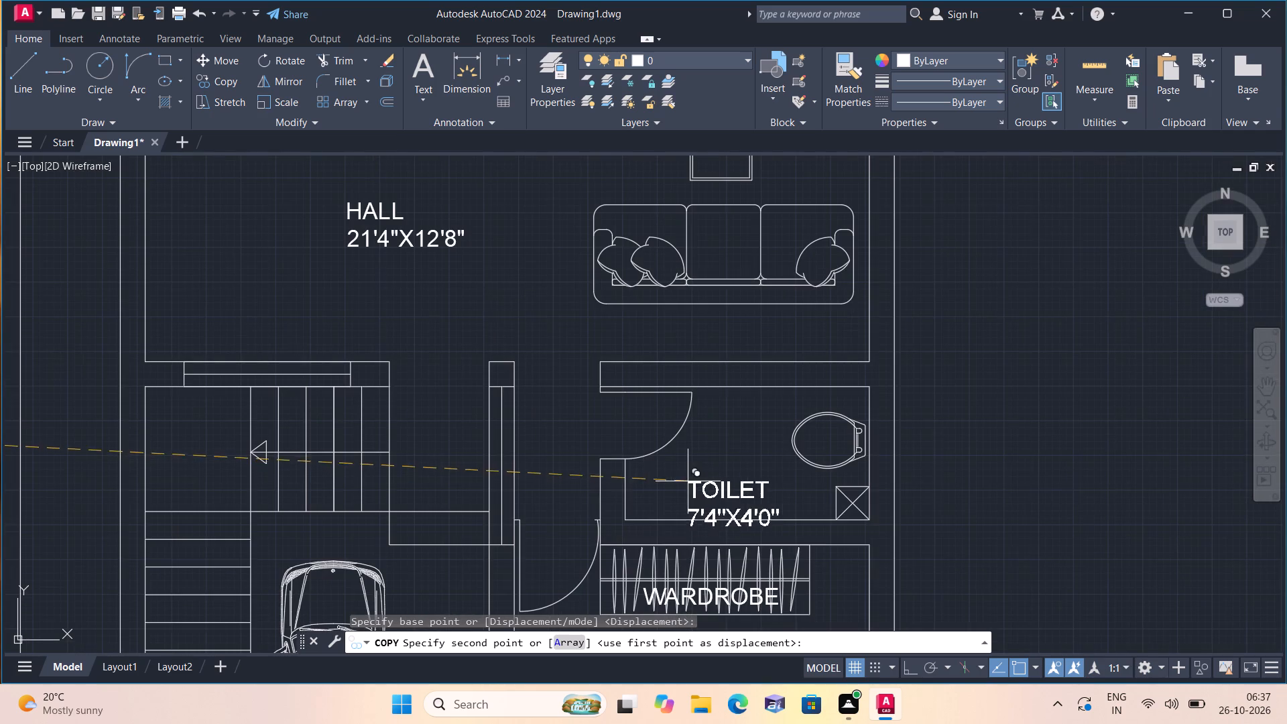
left_click(692, 467)
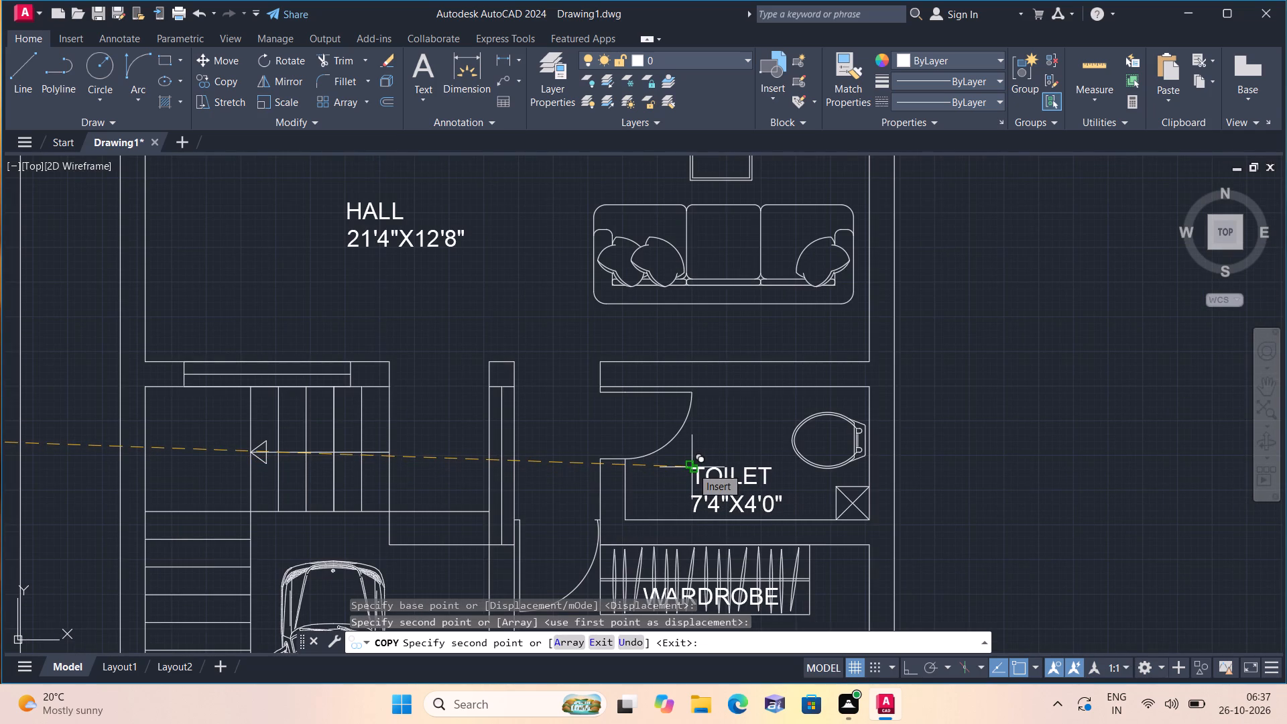
key("Escape")
Copy the PARKING 10'4"X13'8" label from the first plan into the second plan's parking, just below the car's rear.
scroll(425, 383, "down", 2)
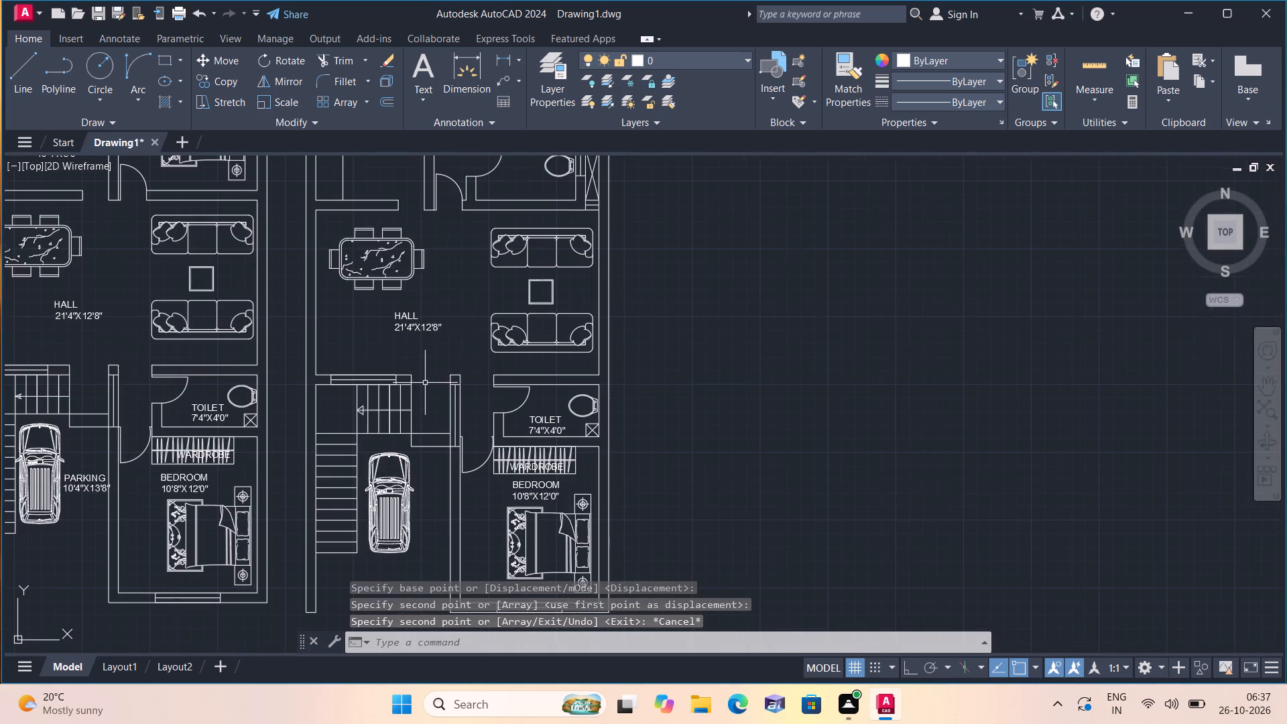
scroll(408, 361, "down", 1)
middle_click_drag(408, 363, 436, 412)
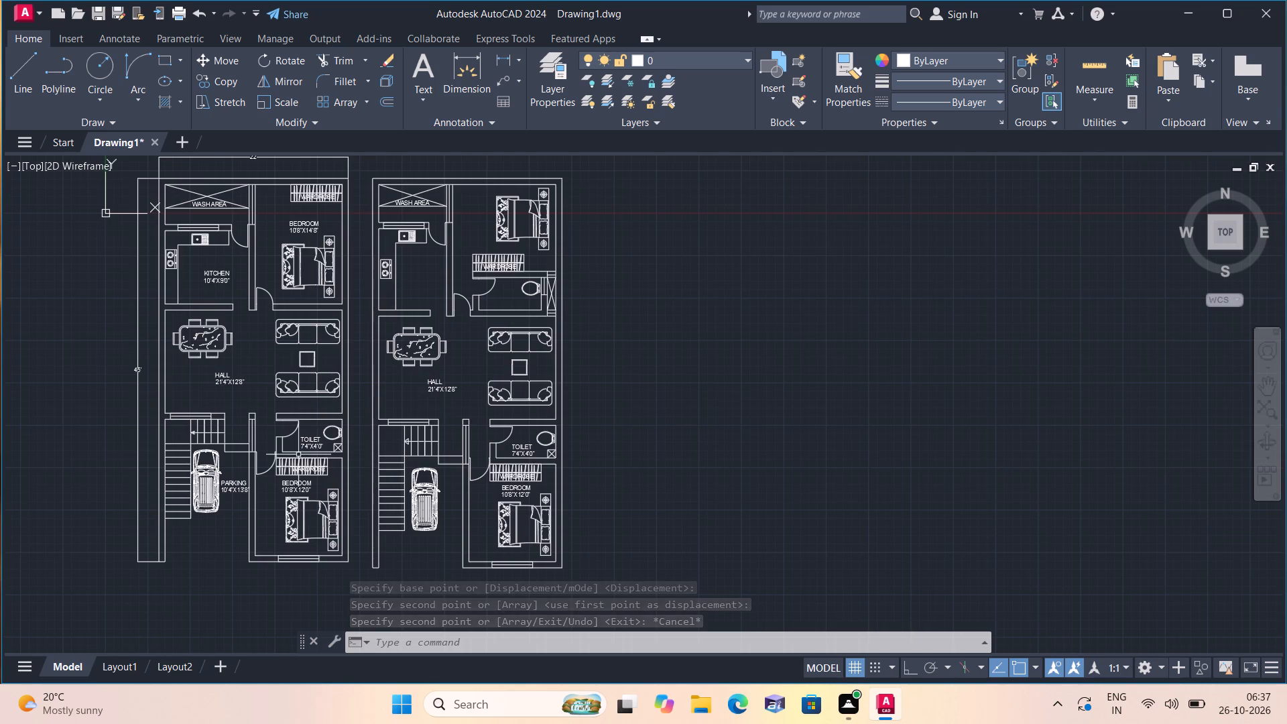
scroll(251, 475, "up", 3)
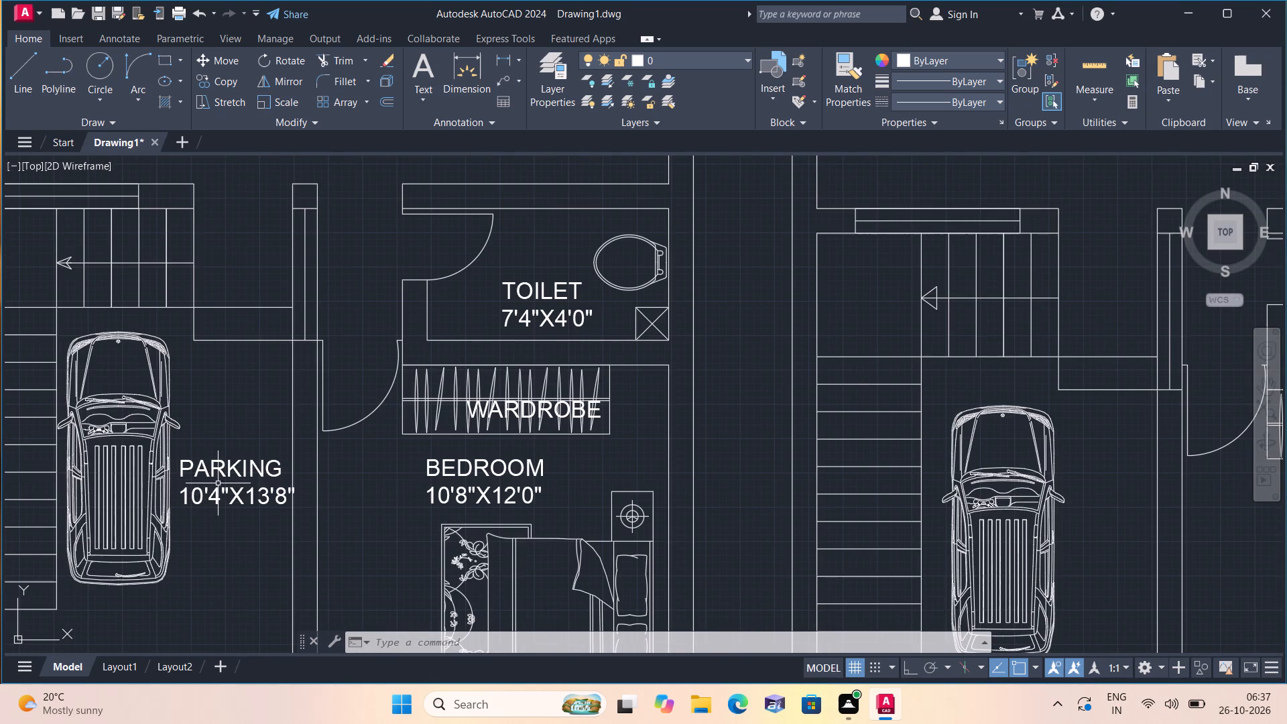
left_click(219, 479)
left_click(218, 456)
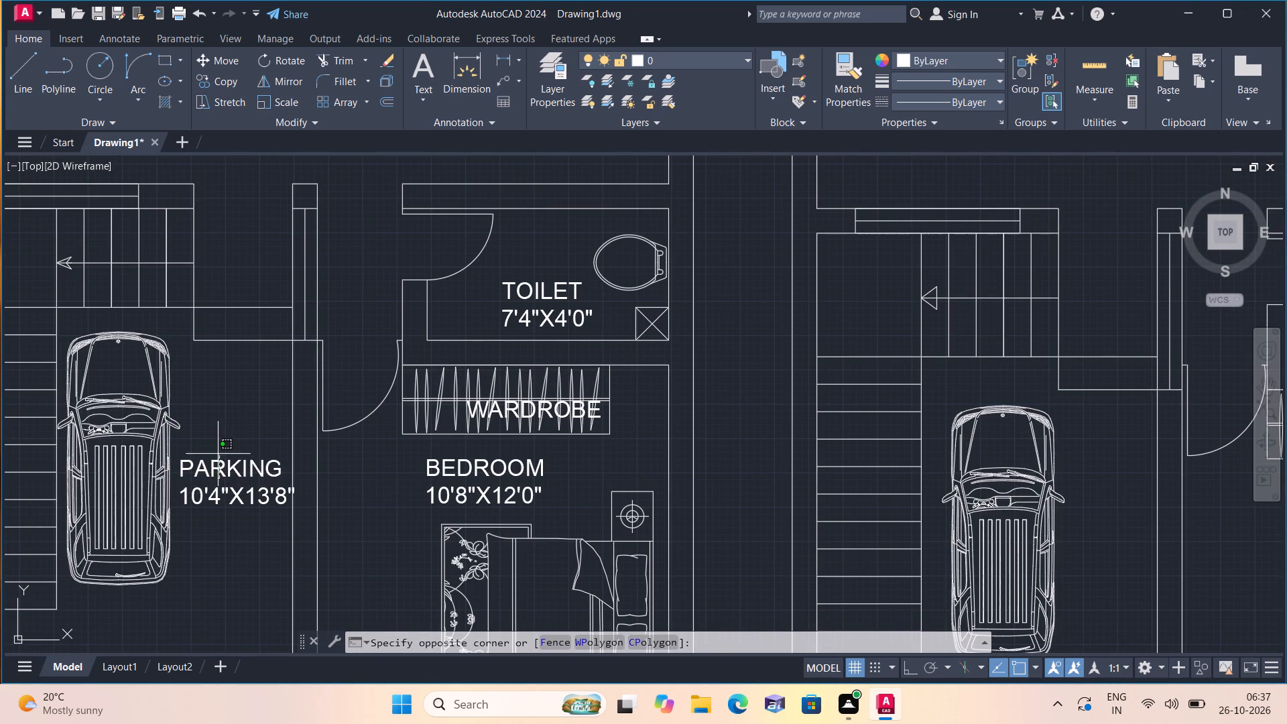
left_click(226, 80)
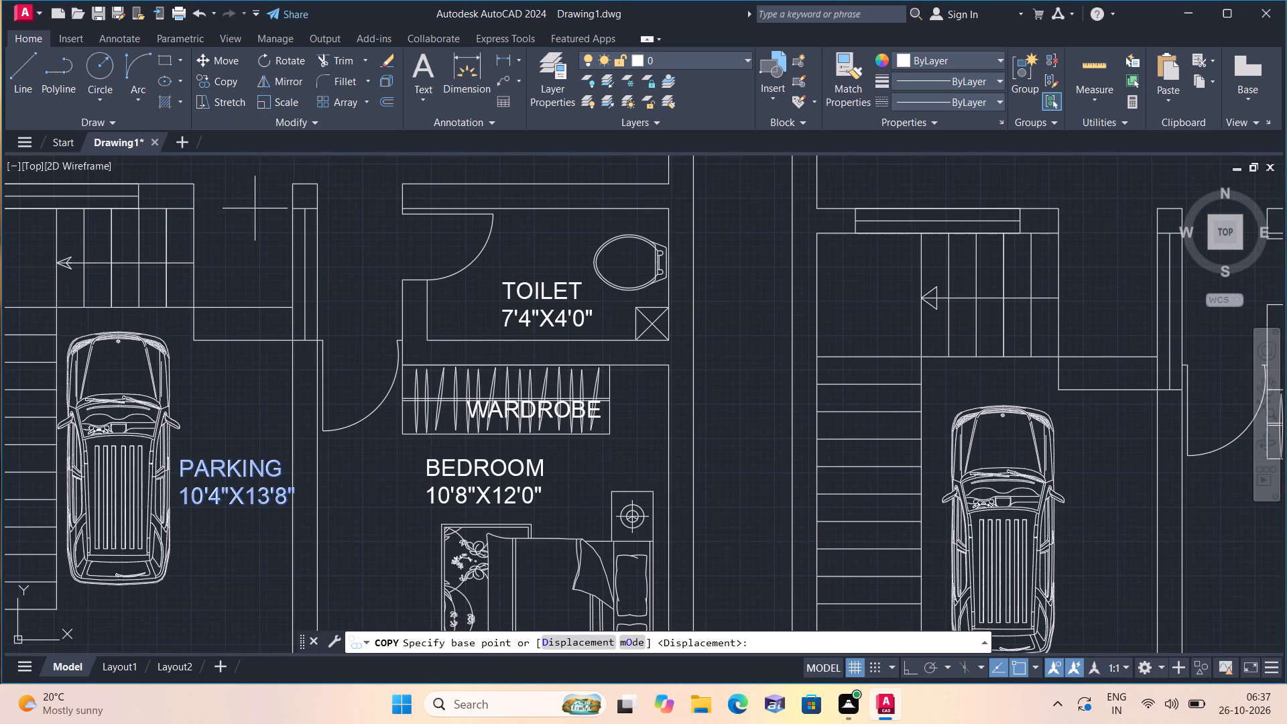
left_click(218, 472)
scroll(225, 426, "down", 2)
scroll(580, 467, "up", 2)
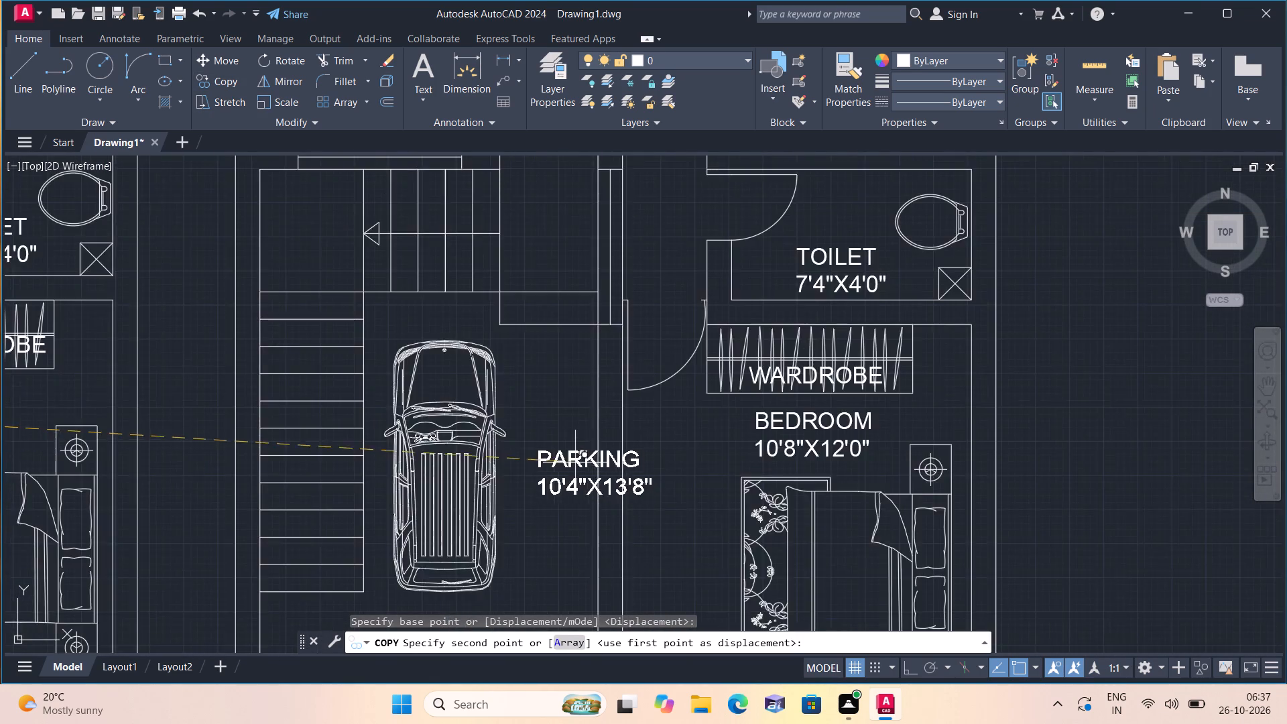
scroll(561, 458, "up", 1)
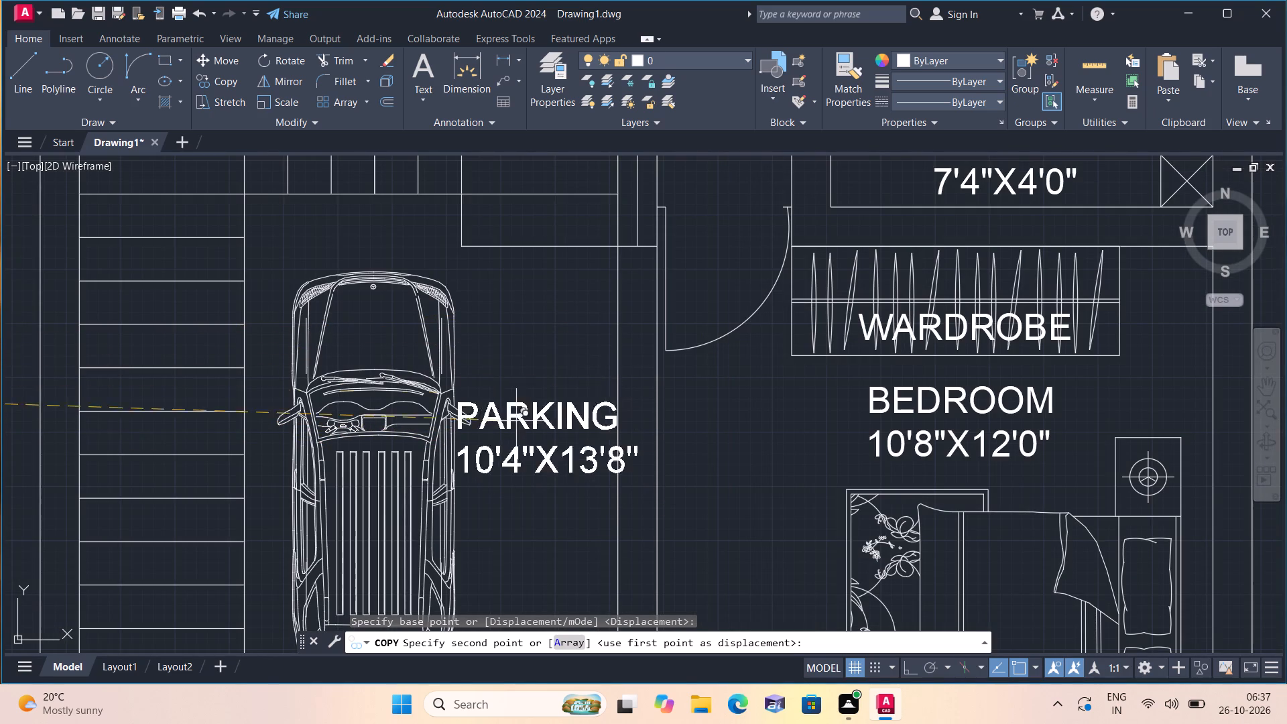
middle_click_drag(503, 492, 471, 303)
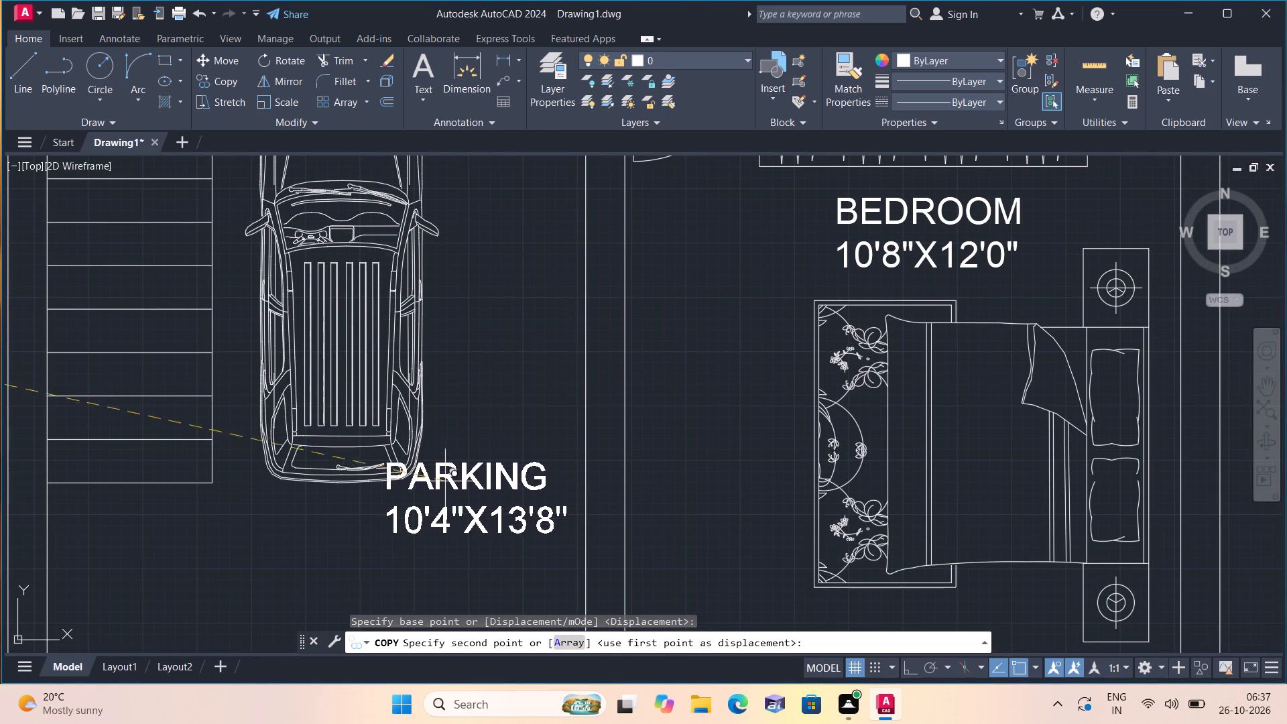
left_click(450, 505)
key("Escape")
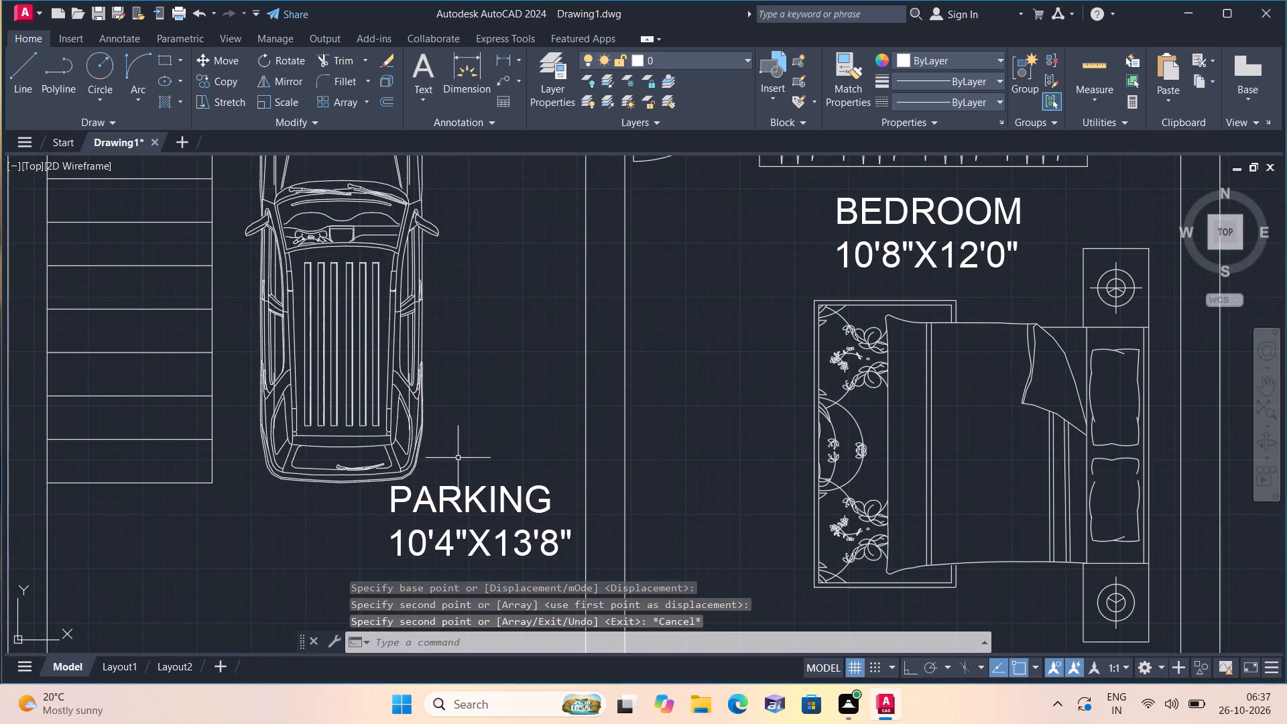
Add a linear dimension for the second plan's overall width, placed above its top outer wall.
scroll(481, 397, "down", 1)
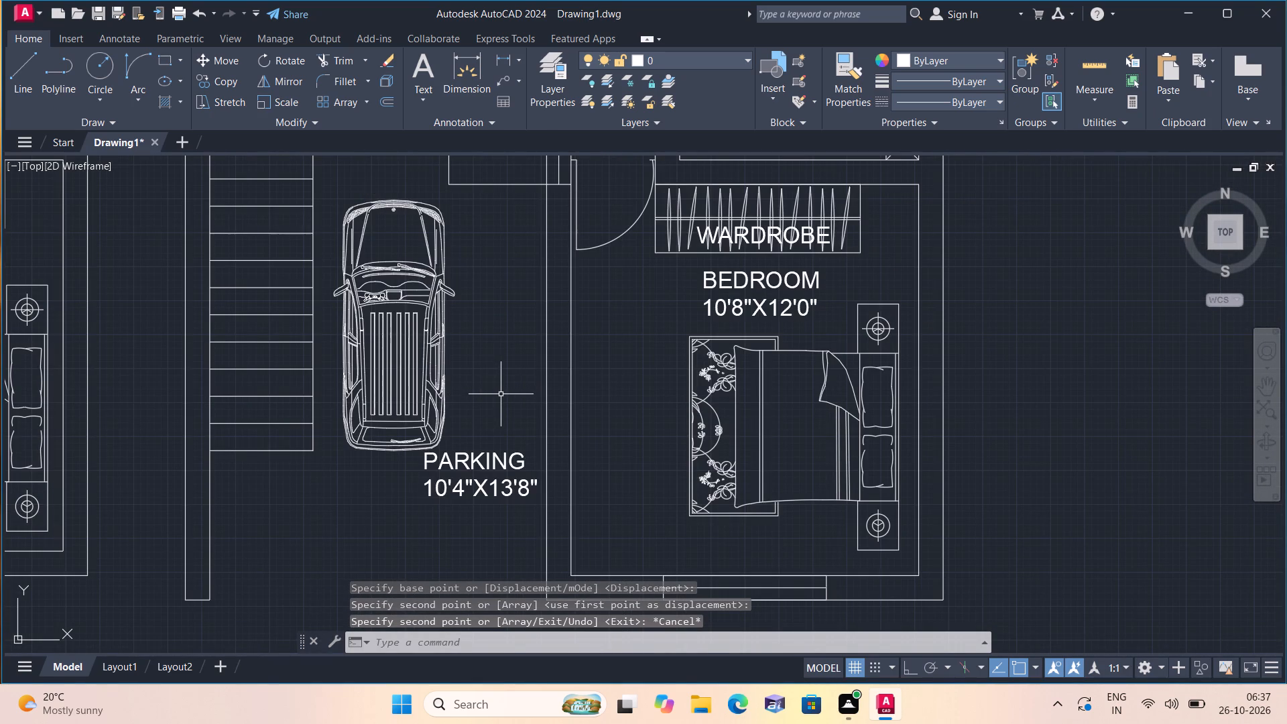
middle_click_drag(517, 406, 383, 432)
scroll(516, 406, "down", 1)
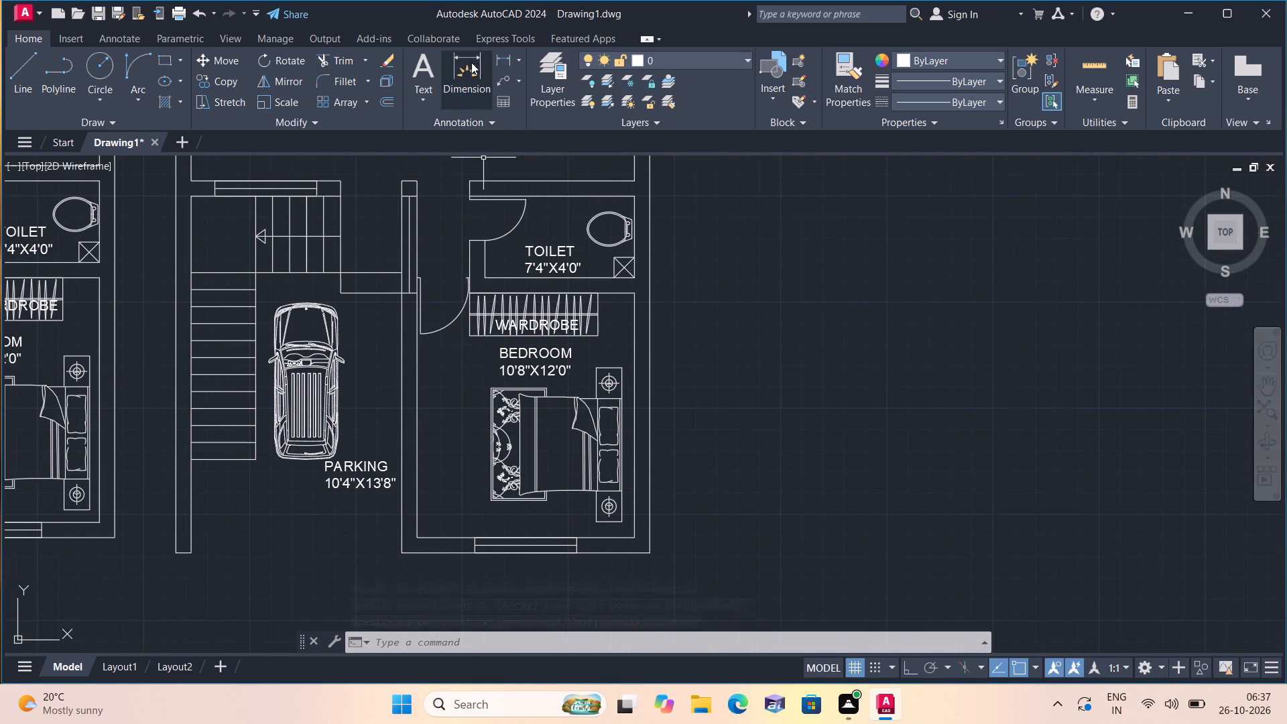
left_click(501, 60)
middle_click_drag(523, 203, 530, 356)
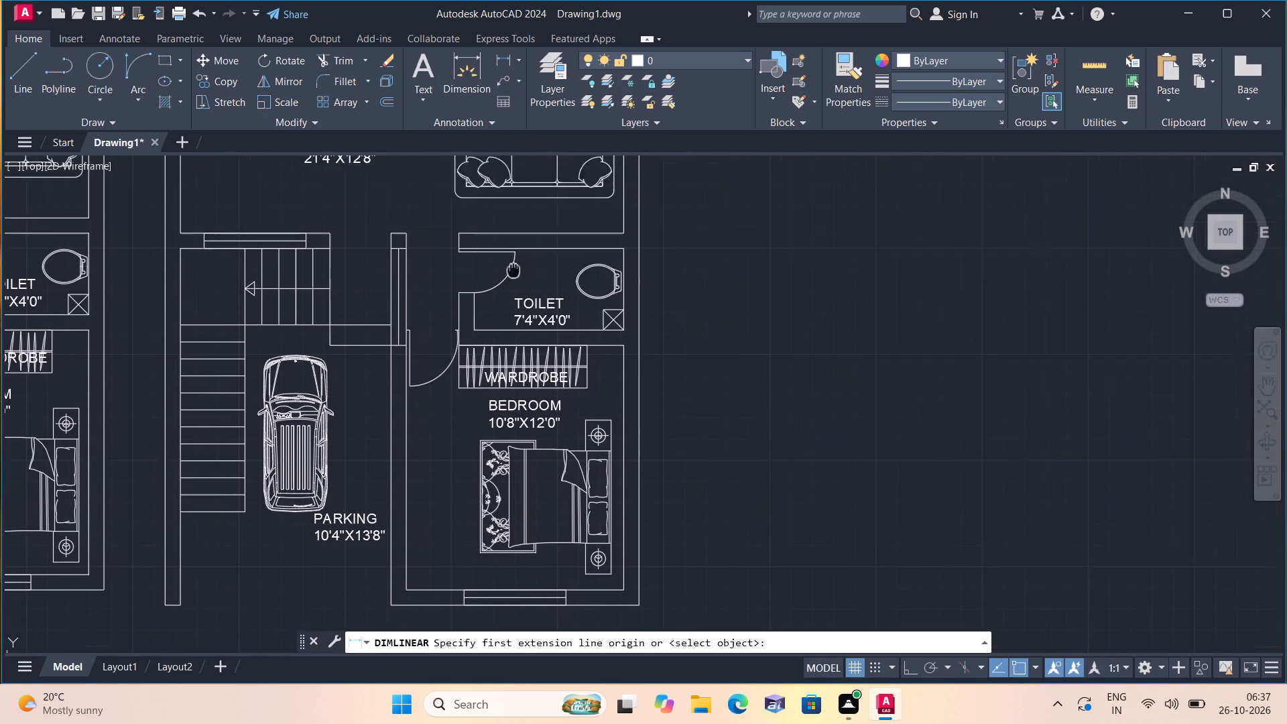
middle_click_drag(530, 356, 535, 377)
scroll(535, 377, "down", 1)
middle_click_drag(497, 269, 507, 437)
scroll(490, 289, "down", 1)
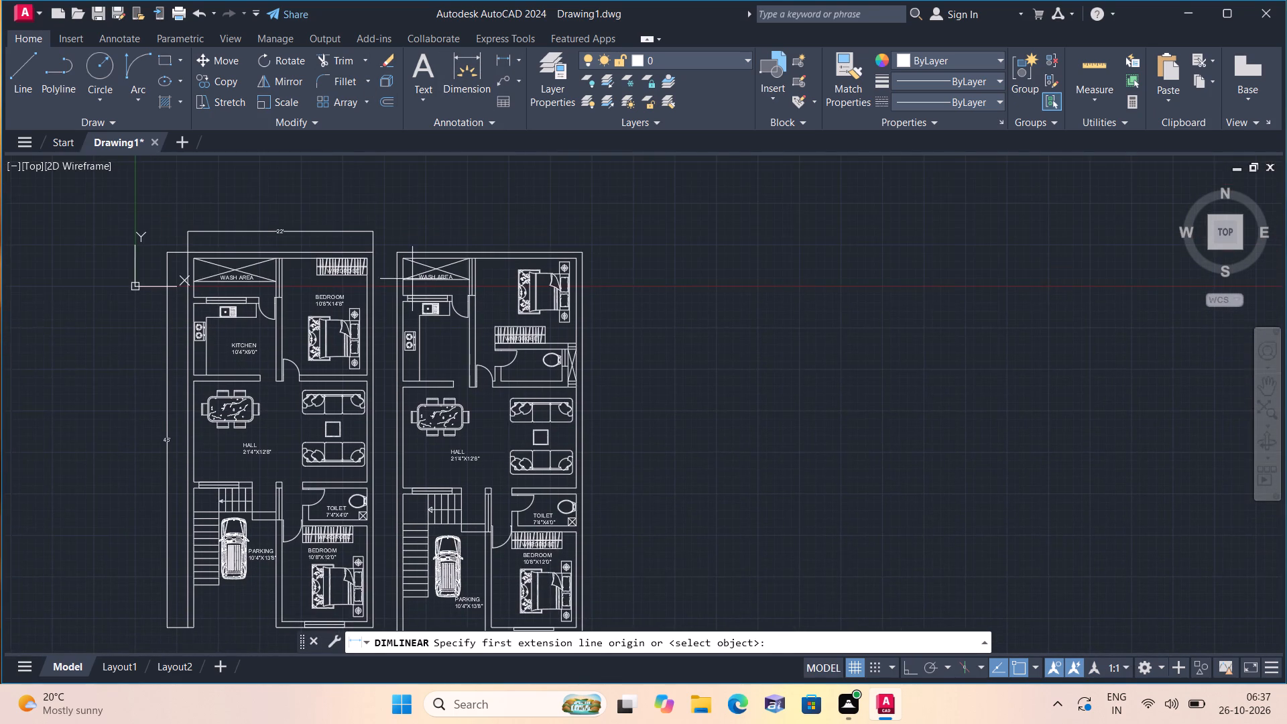
scroll(412, 267, "up", 2)
left_click(370, 225)
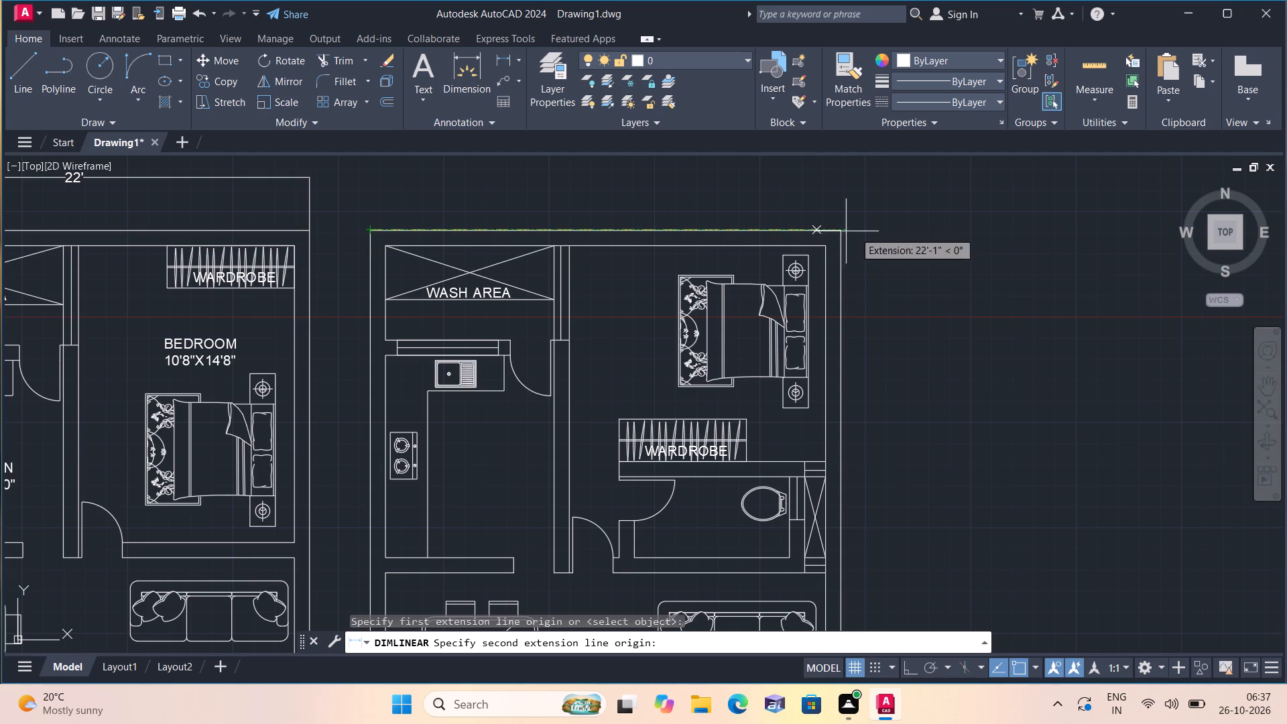
left_click(836, 231)
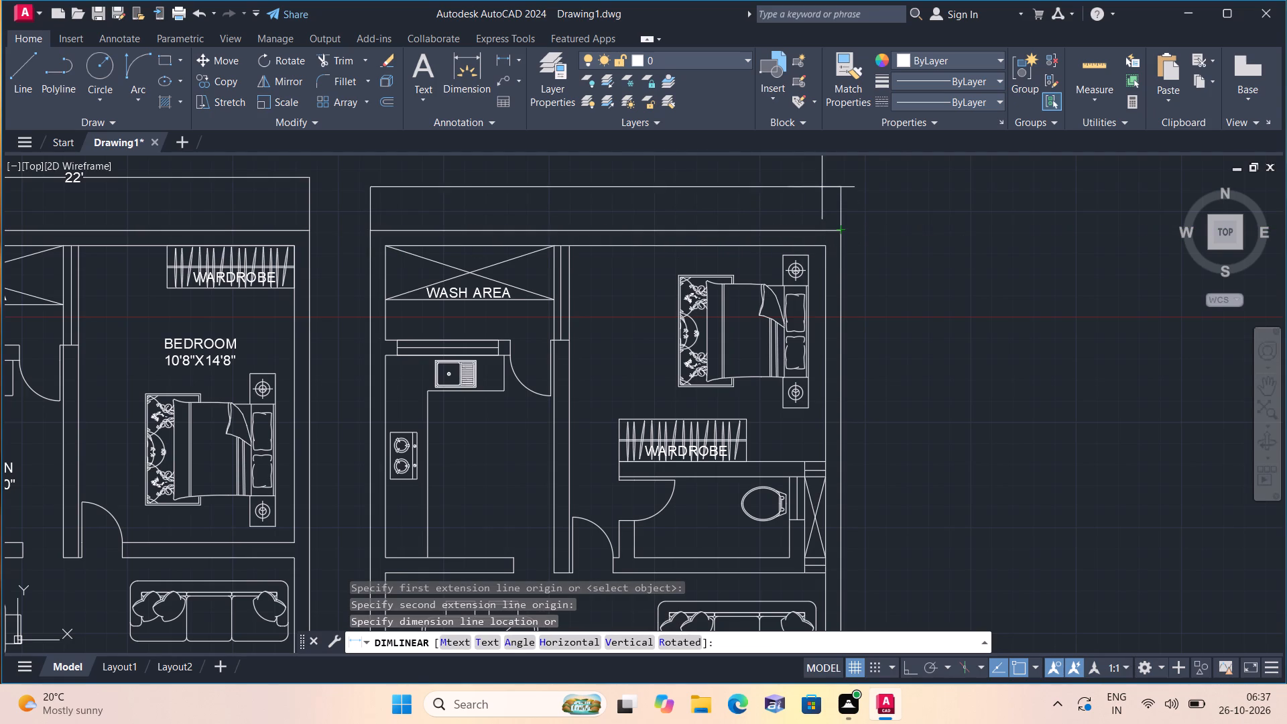
left_click(819, 174)
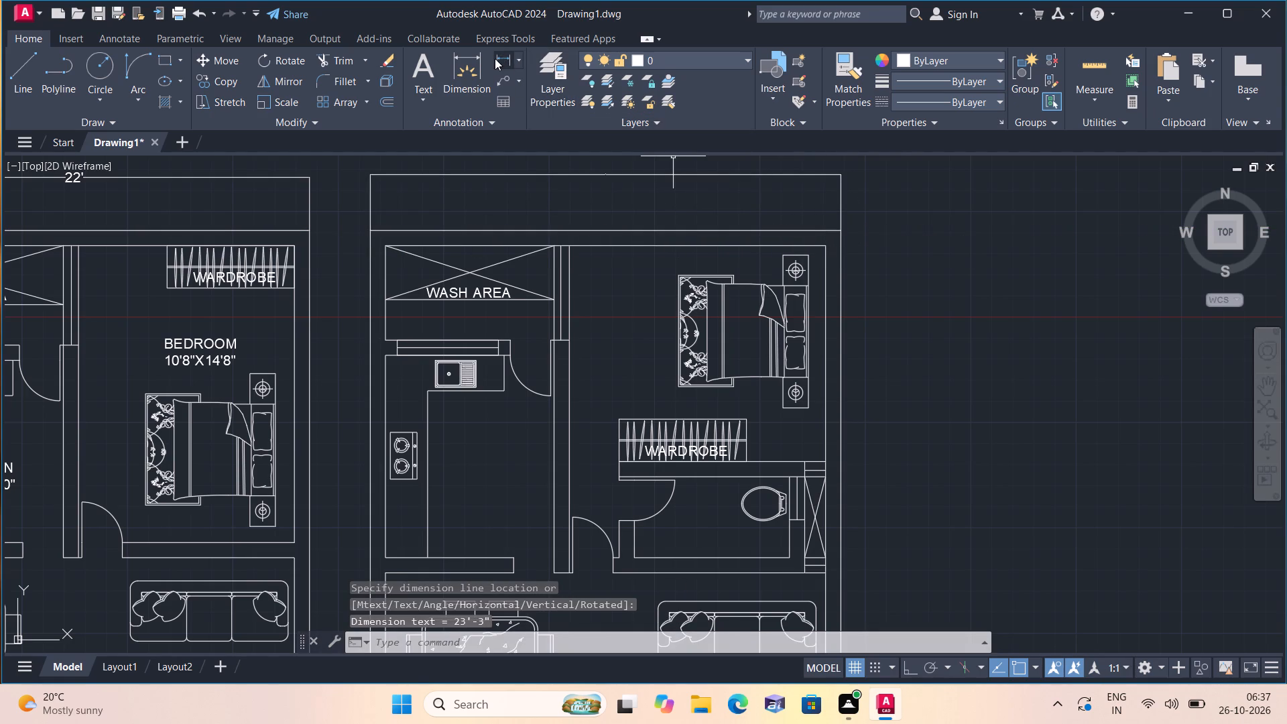
Add a vertical linear dimension for the second plan's overall length, placed outside its left outer wall.
left_click(509, 58)
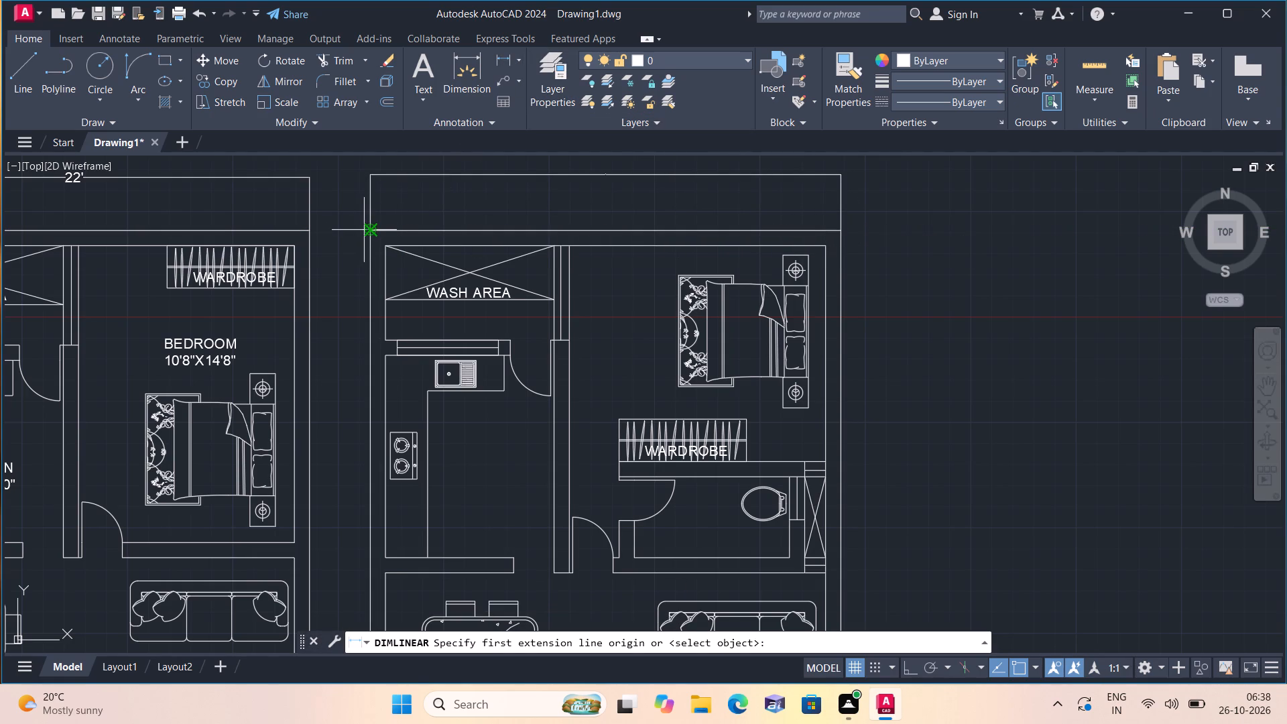
left_click(367, 231)
middle_click_drag(367, 286, 372, 147)
scroll(362, 251, "down", 1)
middle_click_drag(391, 433, 390, 209)
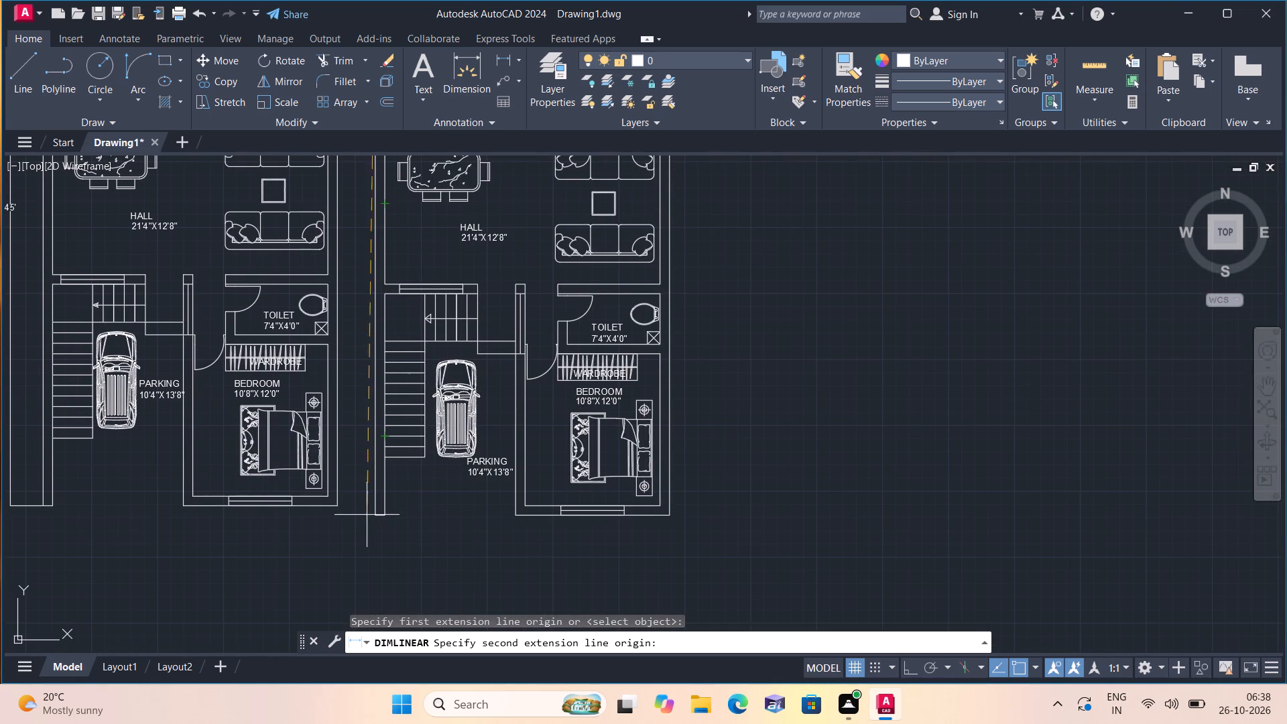
left_click(373, 518)
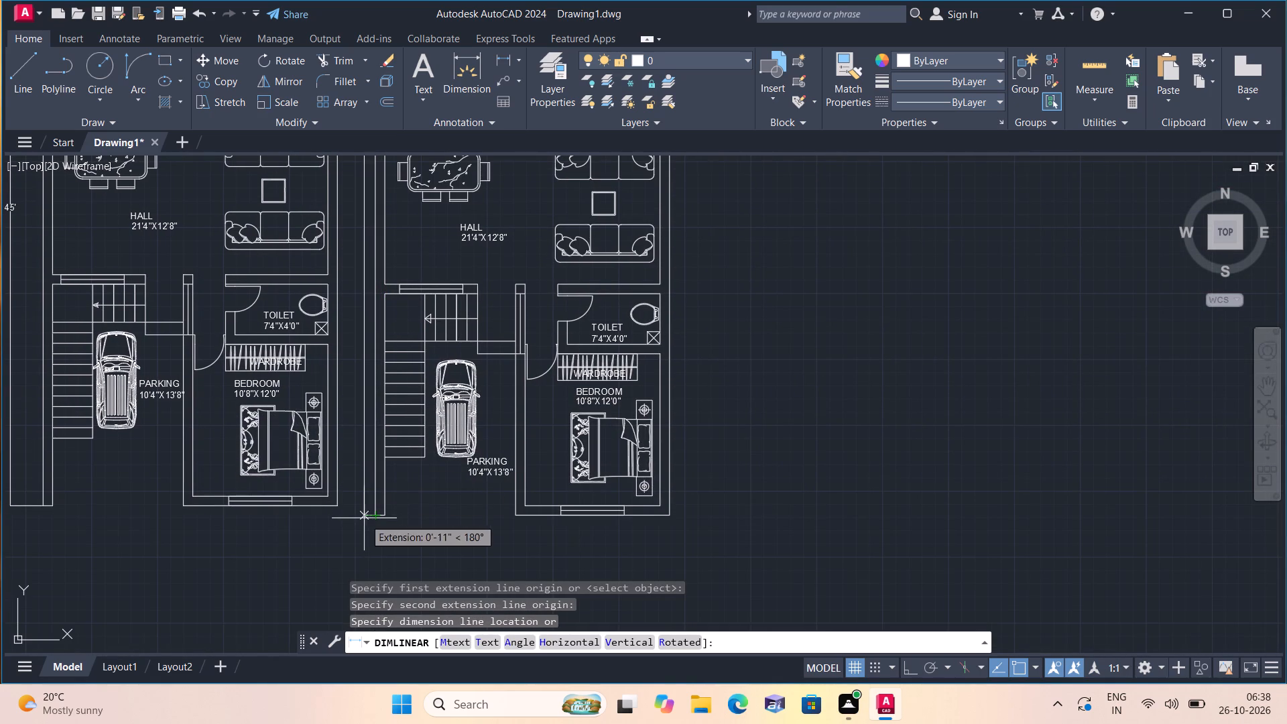
left_click(357, 518)
Select the second plan's overall length dimension and all similar linear dimensions, and set their text height to 6".
scroll(357, 521, "up", 1)
left_click(366, 526)
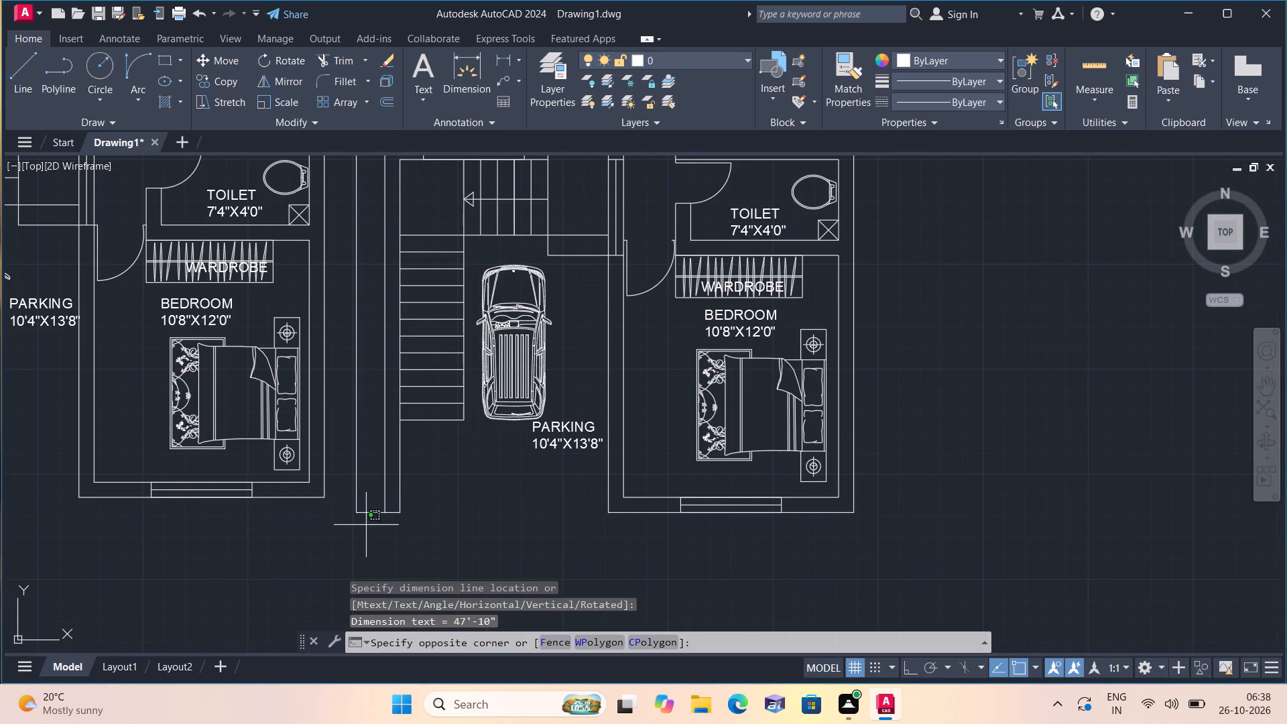
left_click(349, 507)
right_click(349, 507)
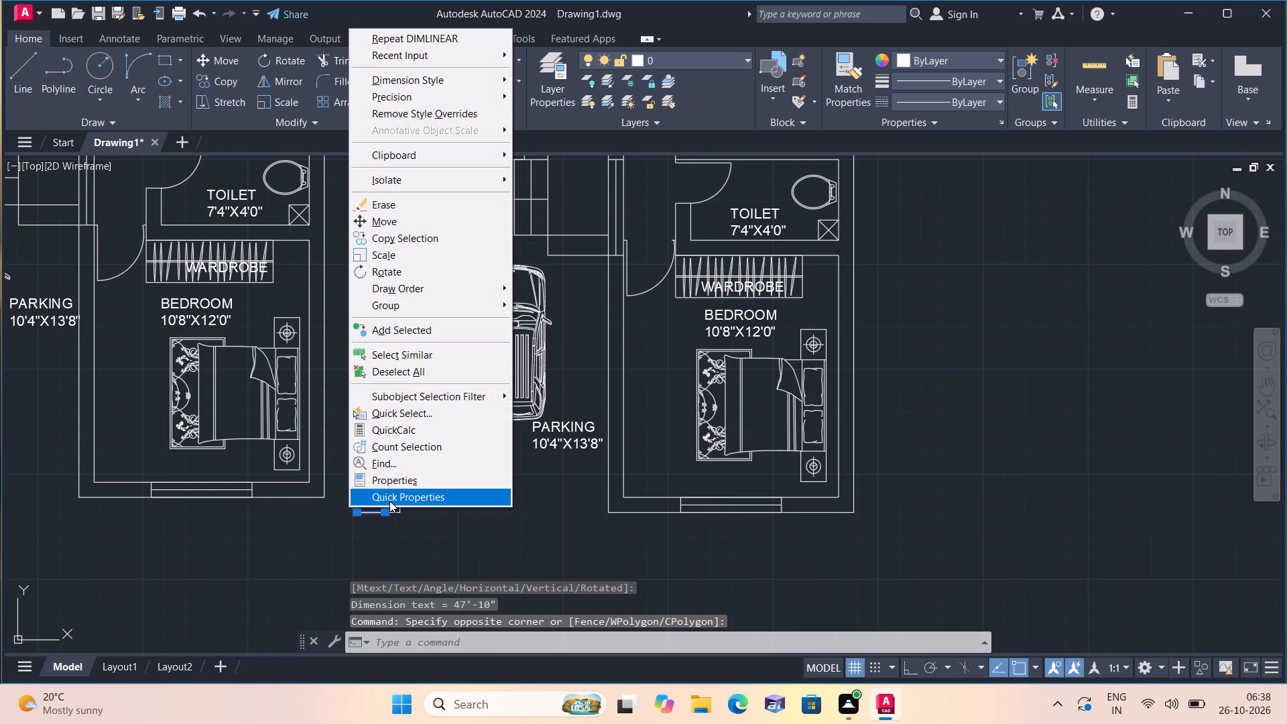
left_click(423, 351)
right_click(499, 479)
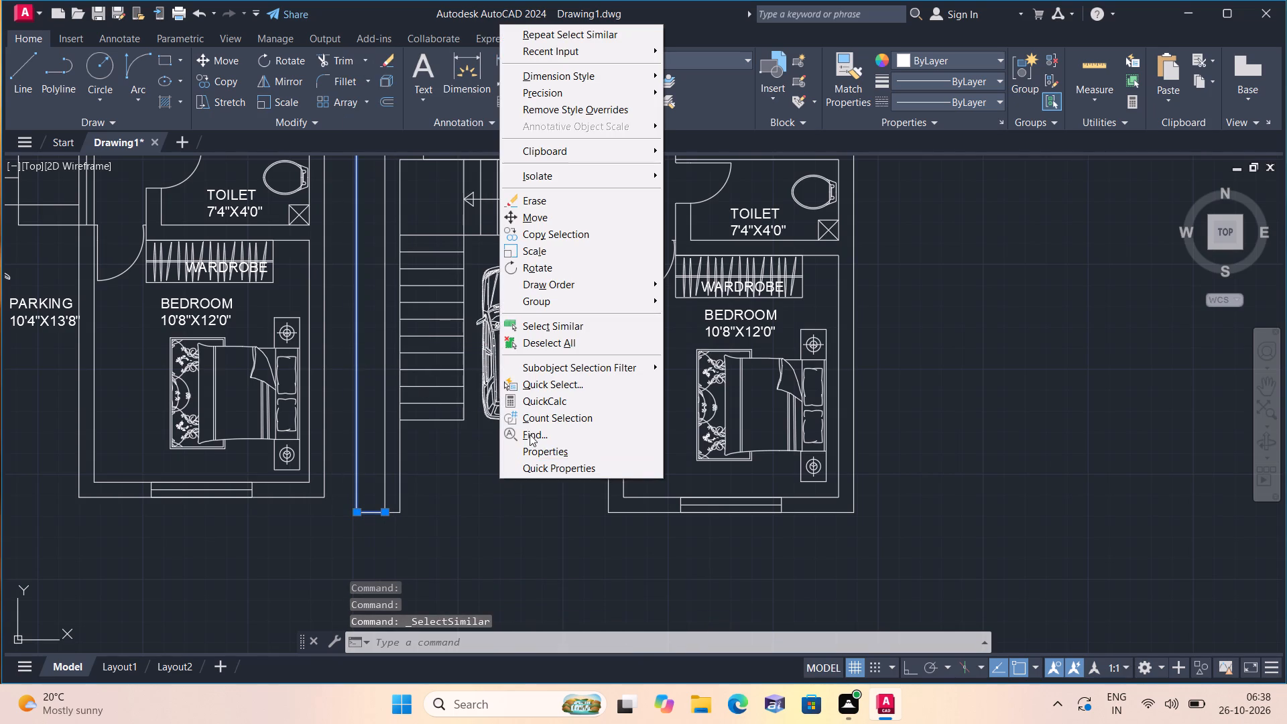
left_click(538, 447)
scroll(110, 314, "down", 4)
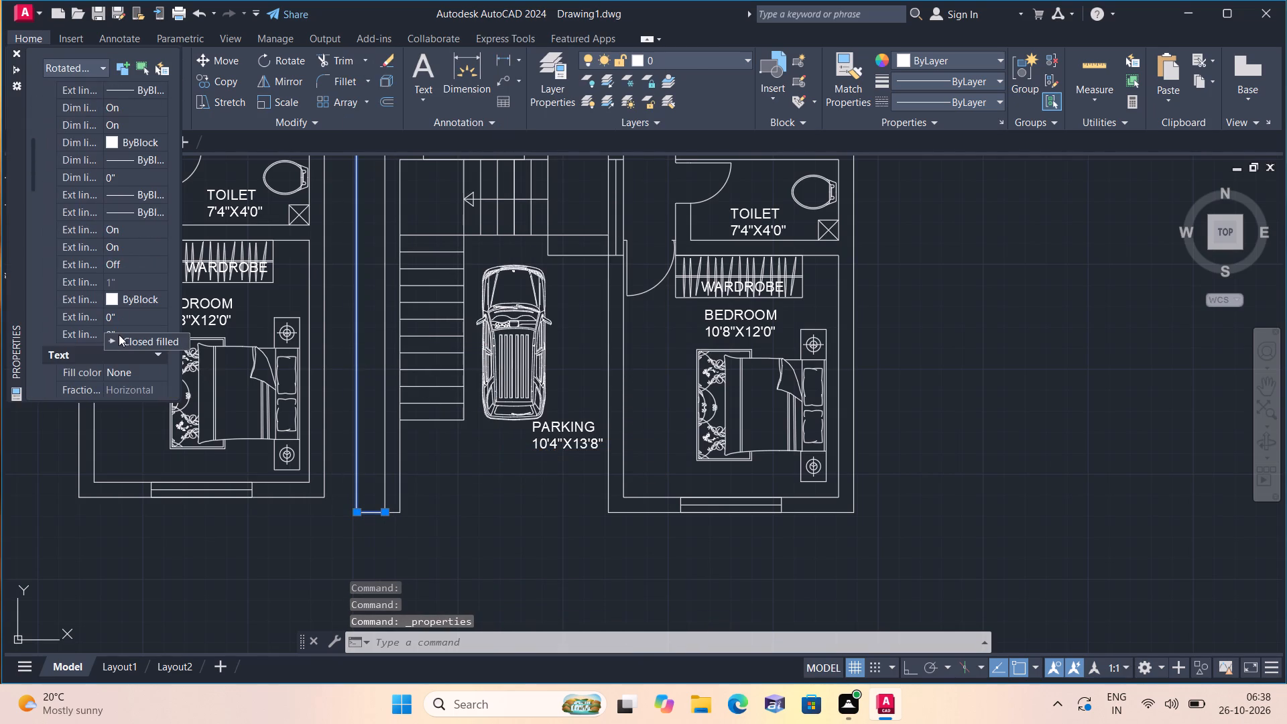
scroll(121, 374, "down", 1)
left_click(118, 339)
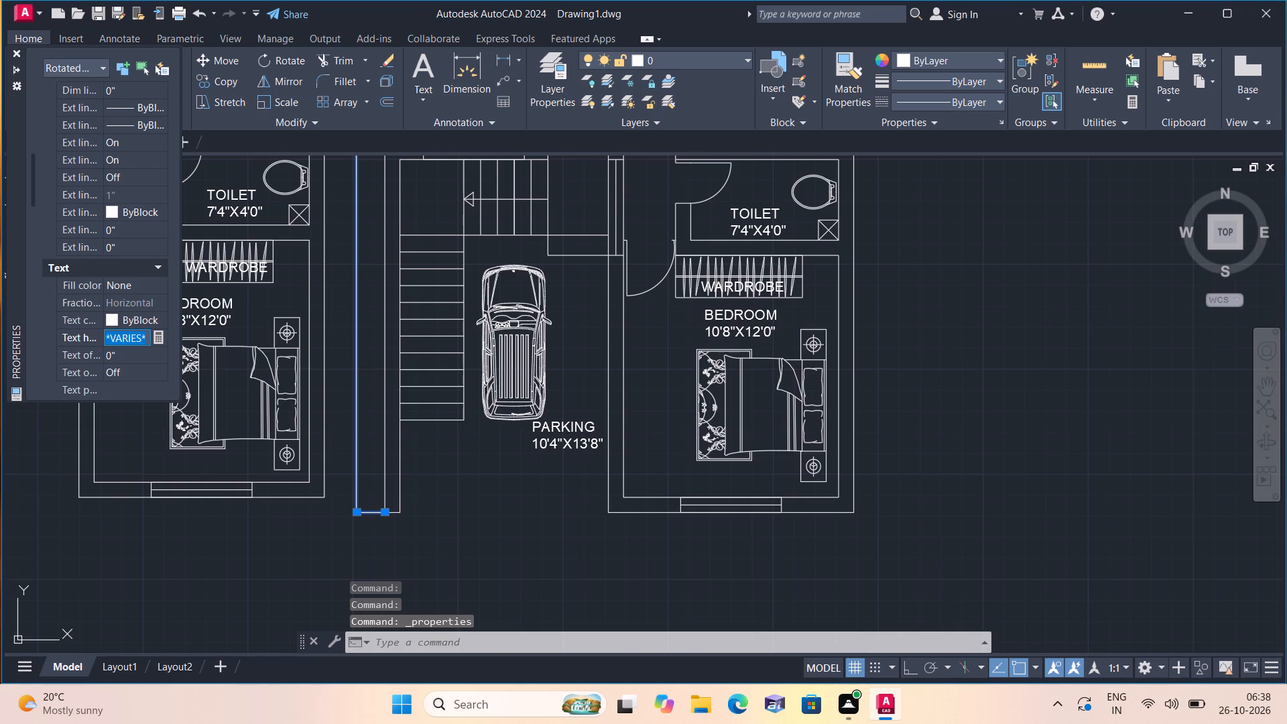
key("BackSpace")
type("6'")
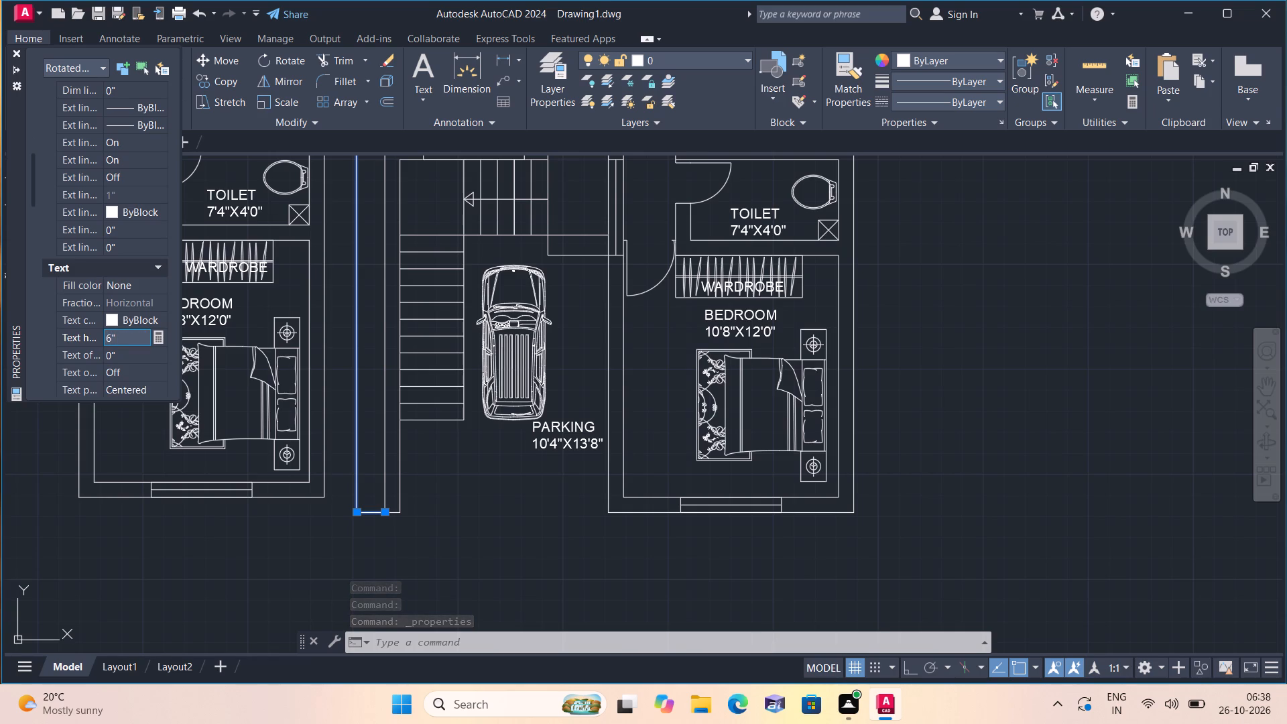
left_click(334, 345)
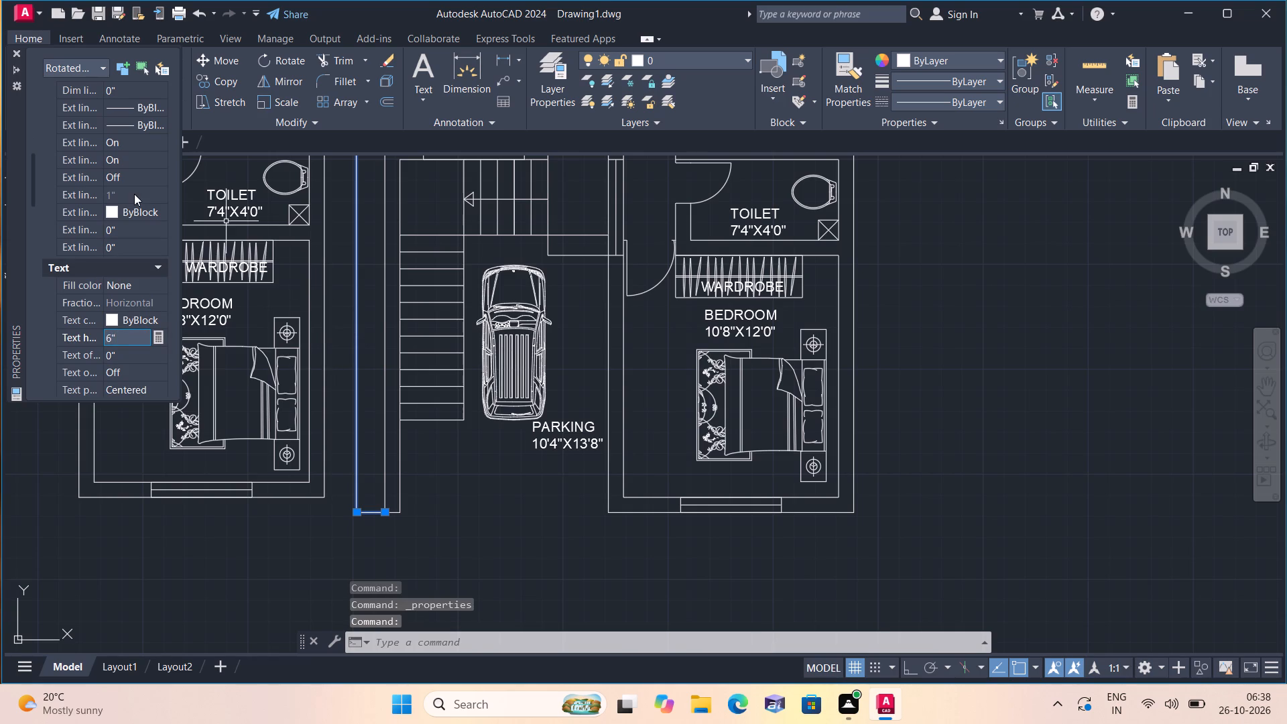
left_click(15, 52)
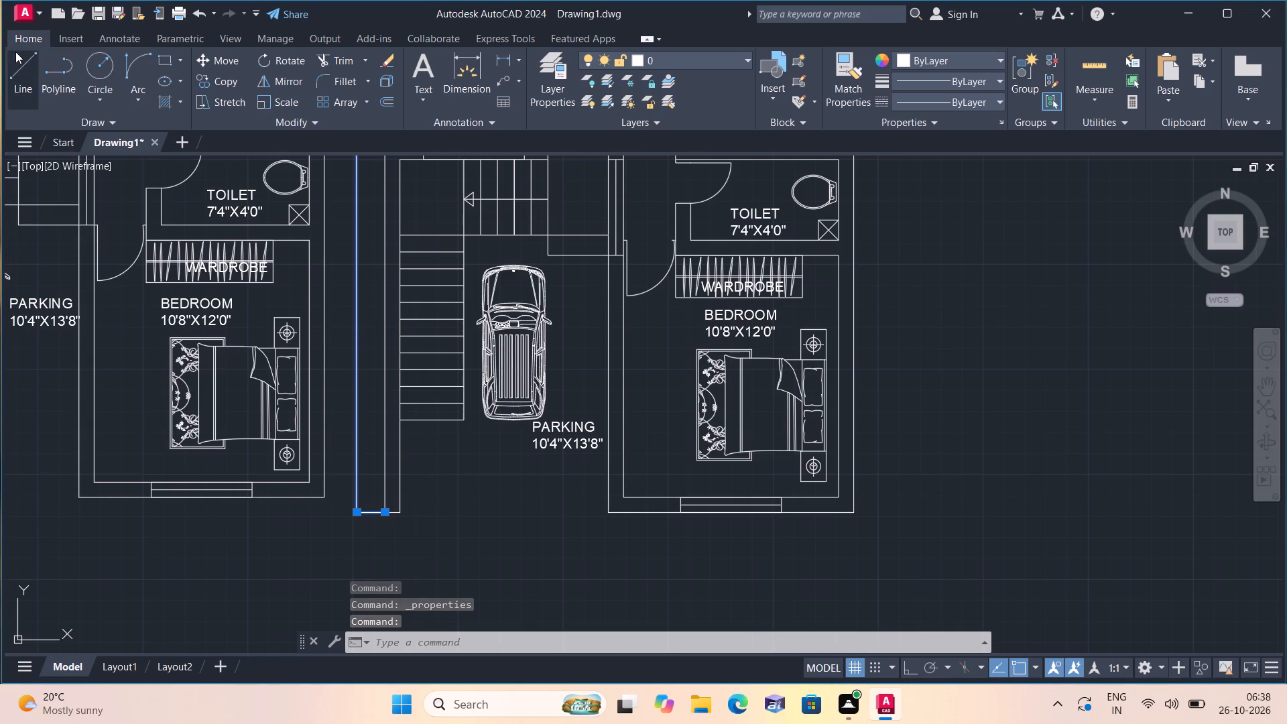
key("Escape")
Override the text of the second plan's overall width dimension above its top wall with 22'.
middle_click_drag(397, 245, 376, 462)
scroll(381, 523, "down", 2)
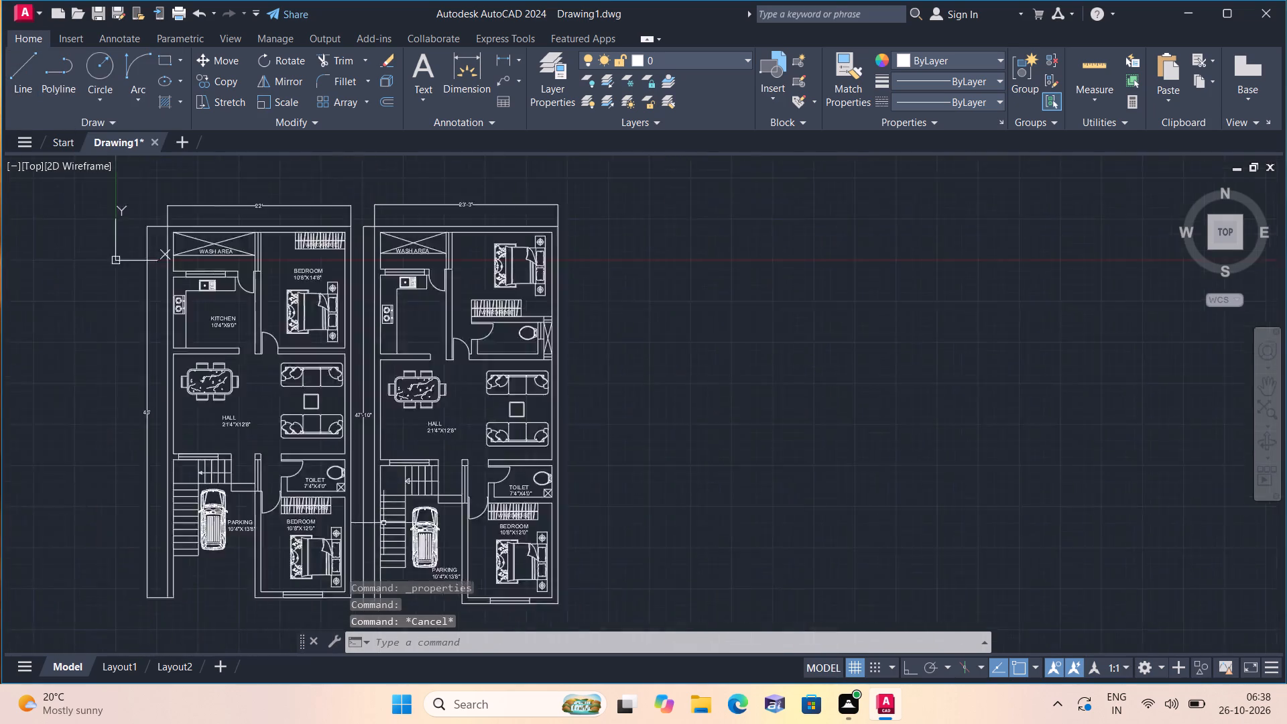
scroll(447, 212, "up", 4)
middle_click_drag(508, 191, 475, 322)
scroll(483, 306, "up", 1)
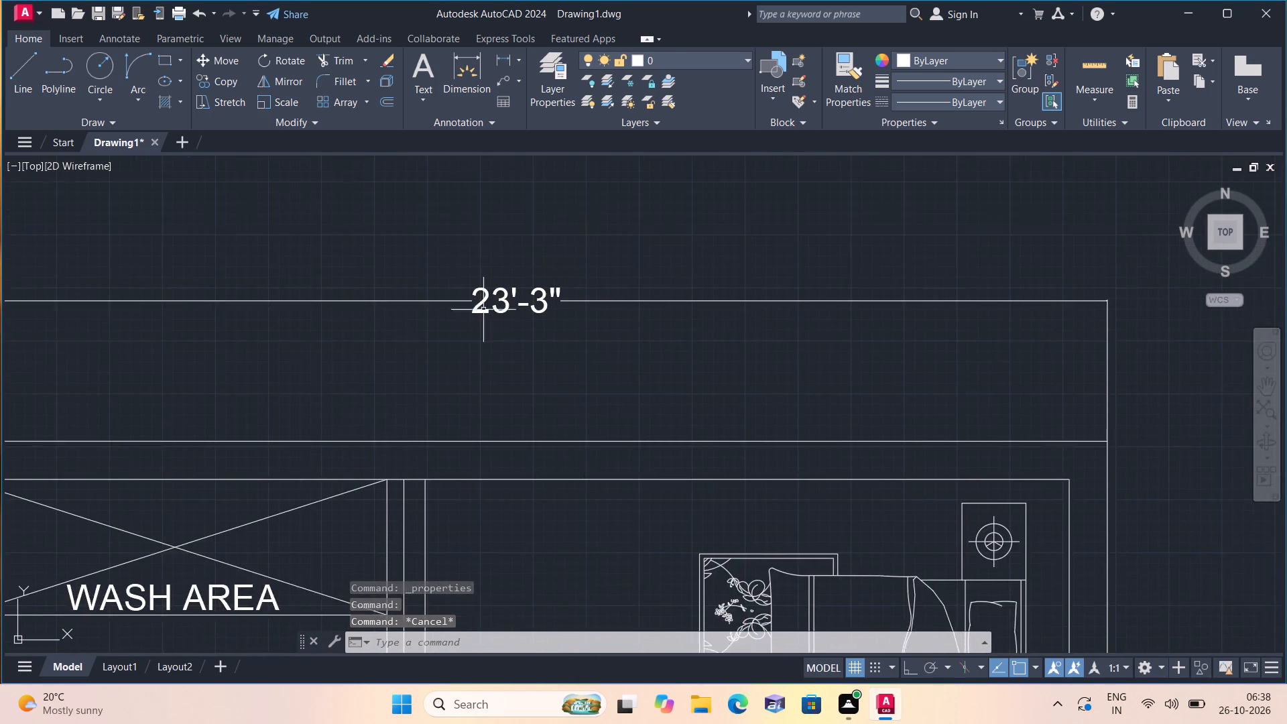
triple_click(494, 293)
left_click(503, 299)
triple_click(507, 298)
left_click(511, 296)
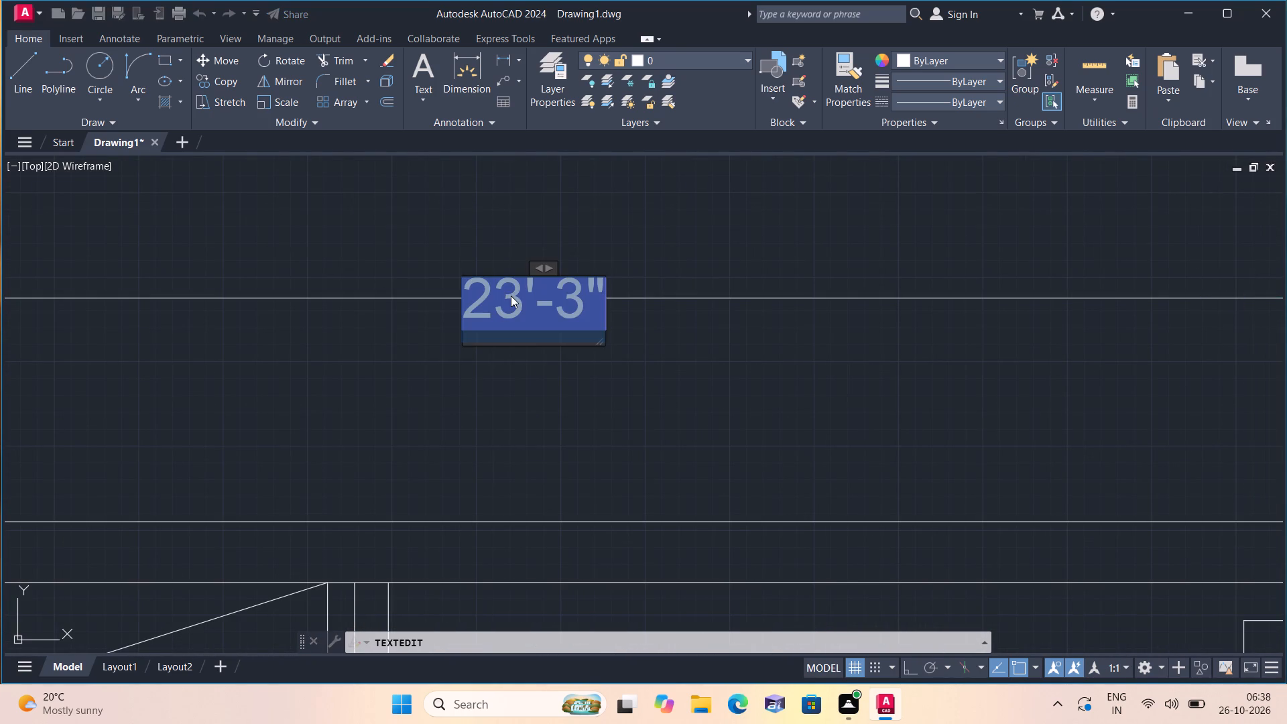
key("BackSpace")
type("22'")
left_click(494, 394)
Override the text of the second plan's vertical overall length dimension with 45'.
middle_click_drag(493, 390, 521, 250)
scroll(492, 388, "down", 2)
scroll(490, 334, "down", 1)
scroll(300, 527, "up", 1)
middle_click_drag(293, 527, 338, 280)
scroll(303, 525, "down", 2)
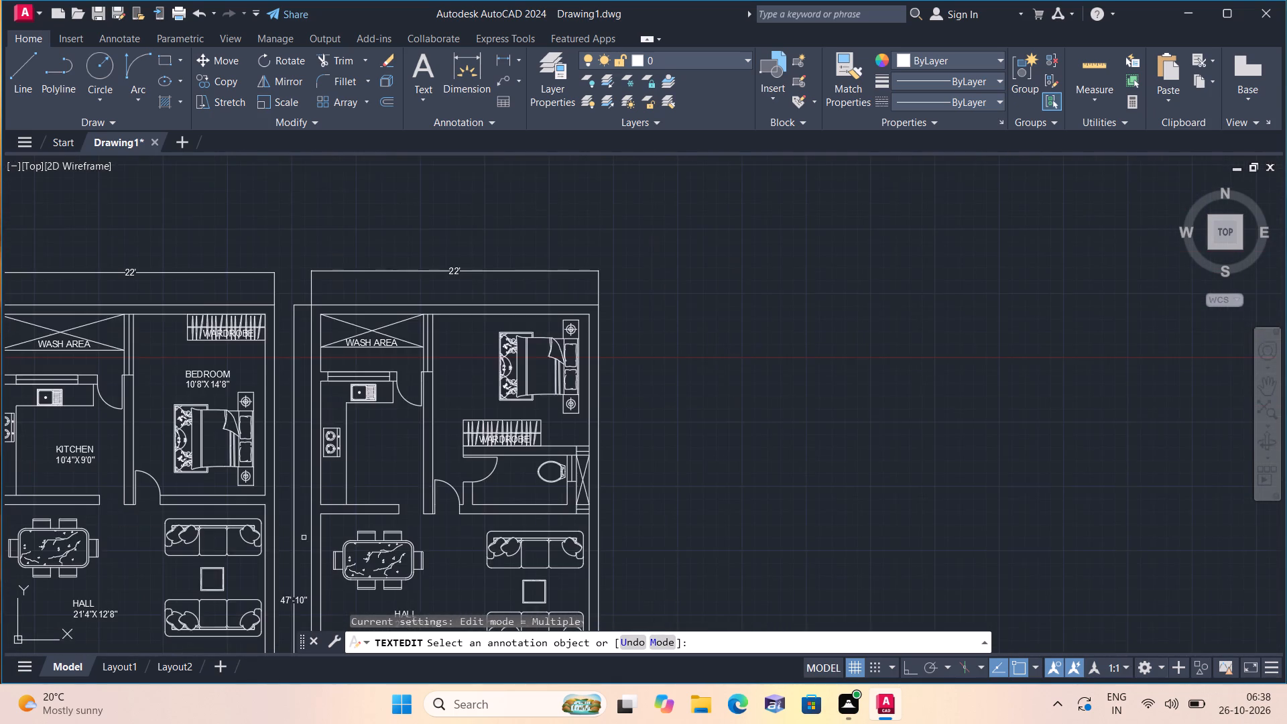
middle_click_drag(301, 532, 322, 326)
scroll(317, 420, "up", 2)
triple_click(314, 365)
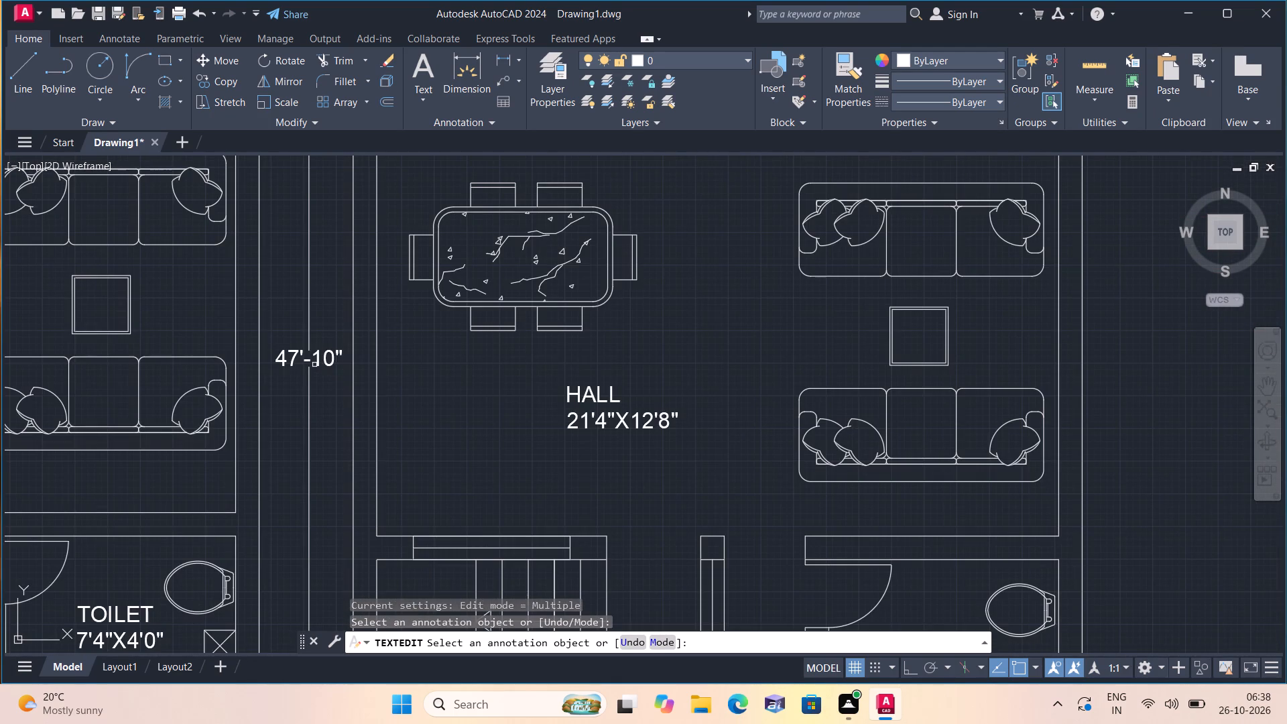
triple_click(314, 363)
left_click(318, 359)
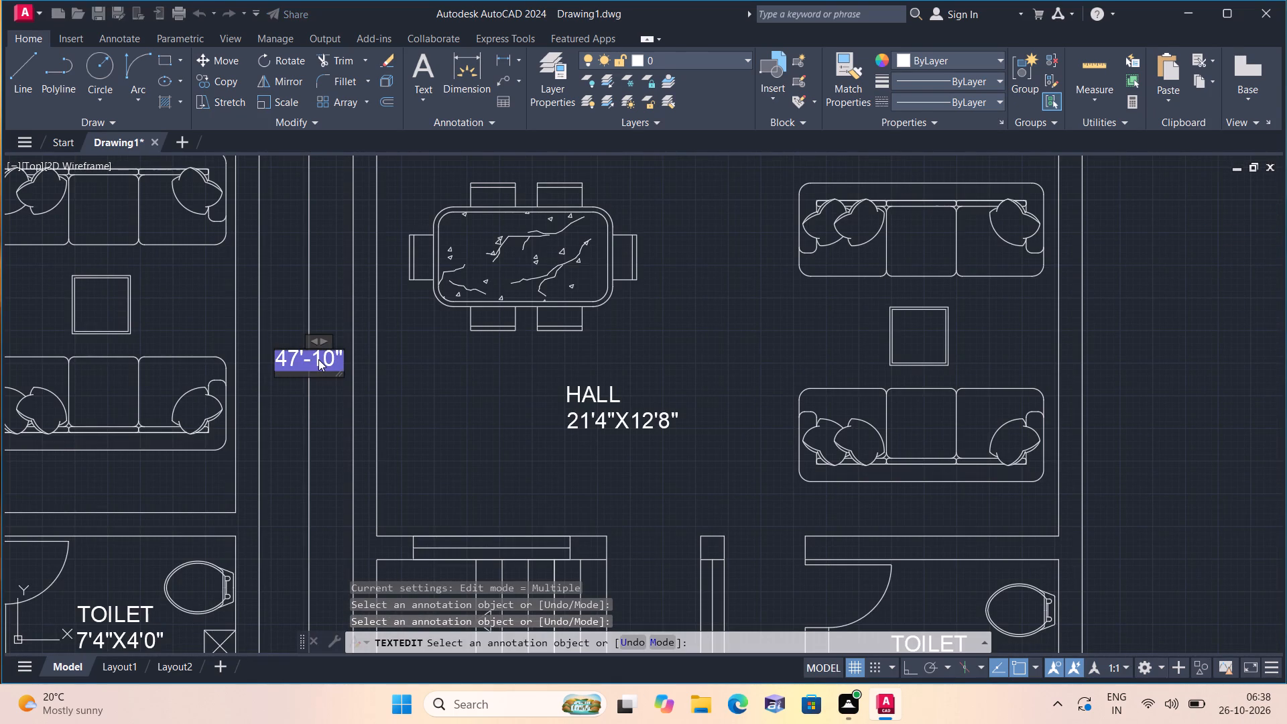
key("BackSpace")
type("45'")
left_click(334, 394)
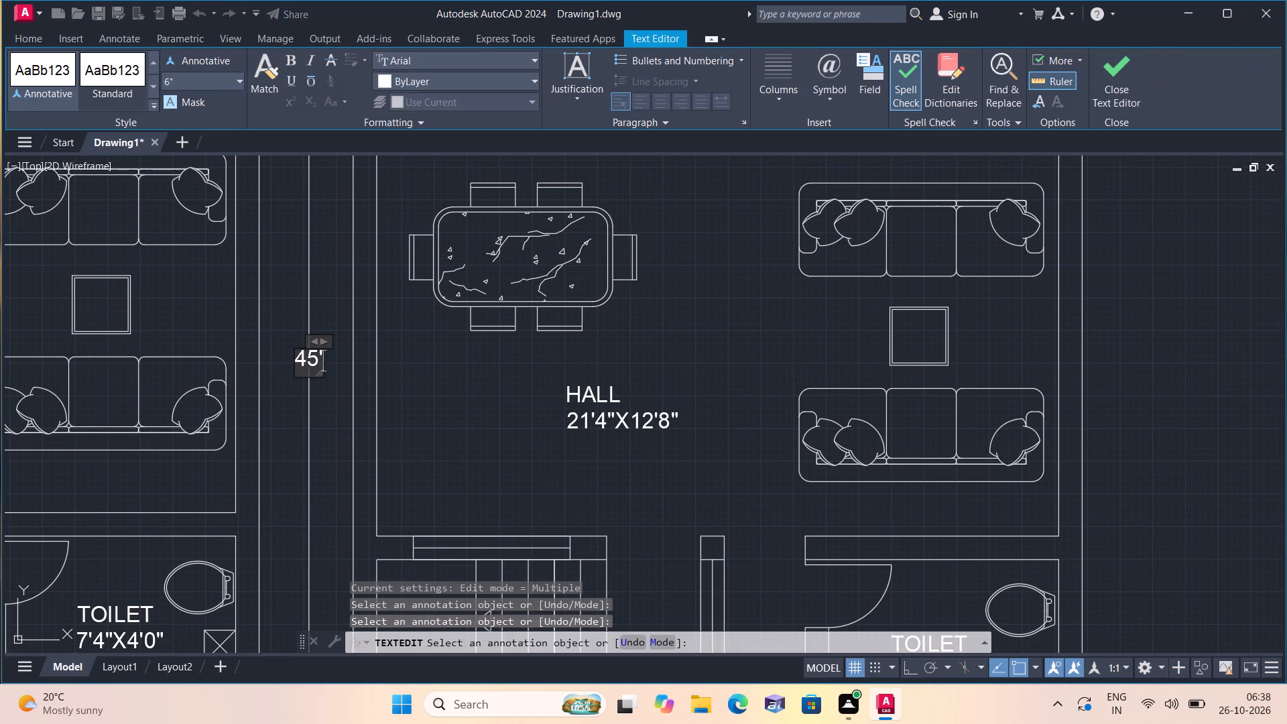
key("Escape")
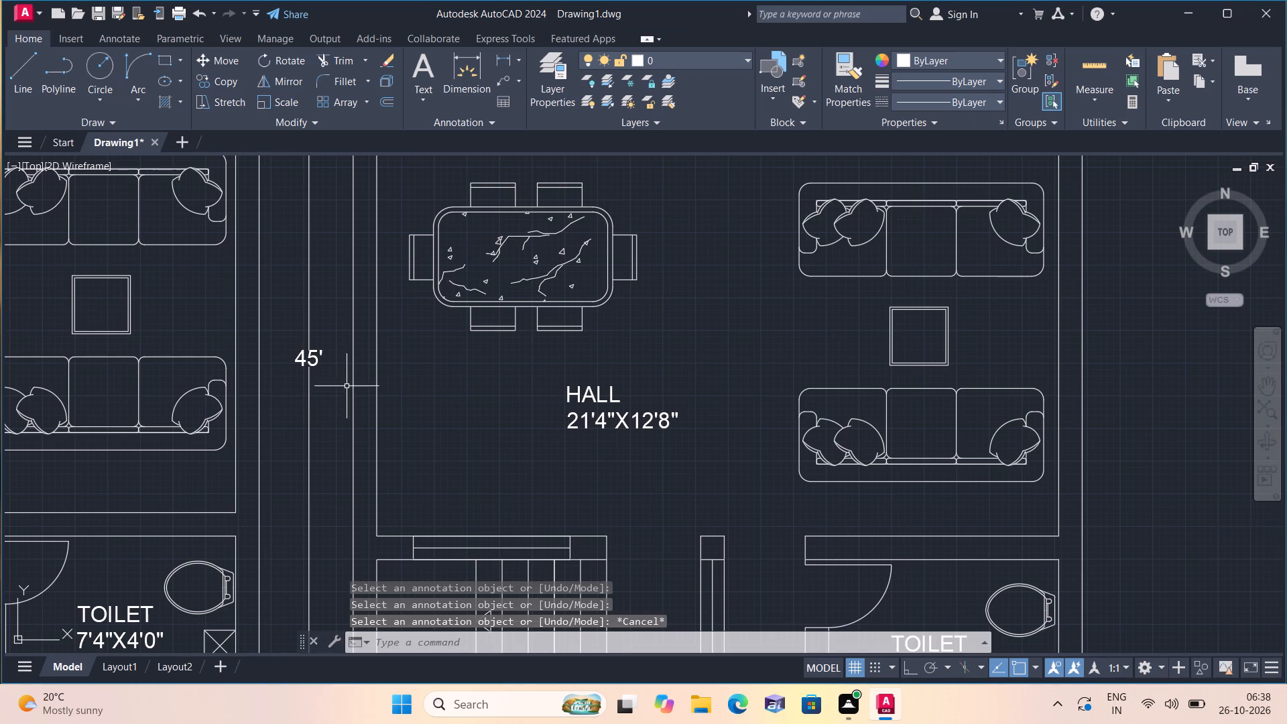
Add a two-line multiline text label KITCHEN 8'4"X10'0" in the open floor of the second plan's kitchen.
scroll(363, 408, "down", 2)
middle_click_drag(360, 400, 257, 518)
scroll(294, 428, "down", 1)
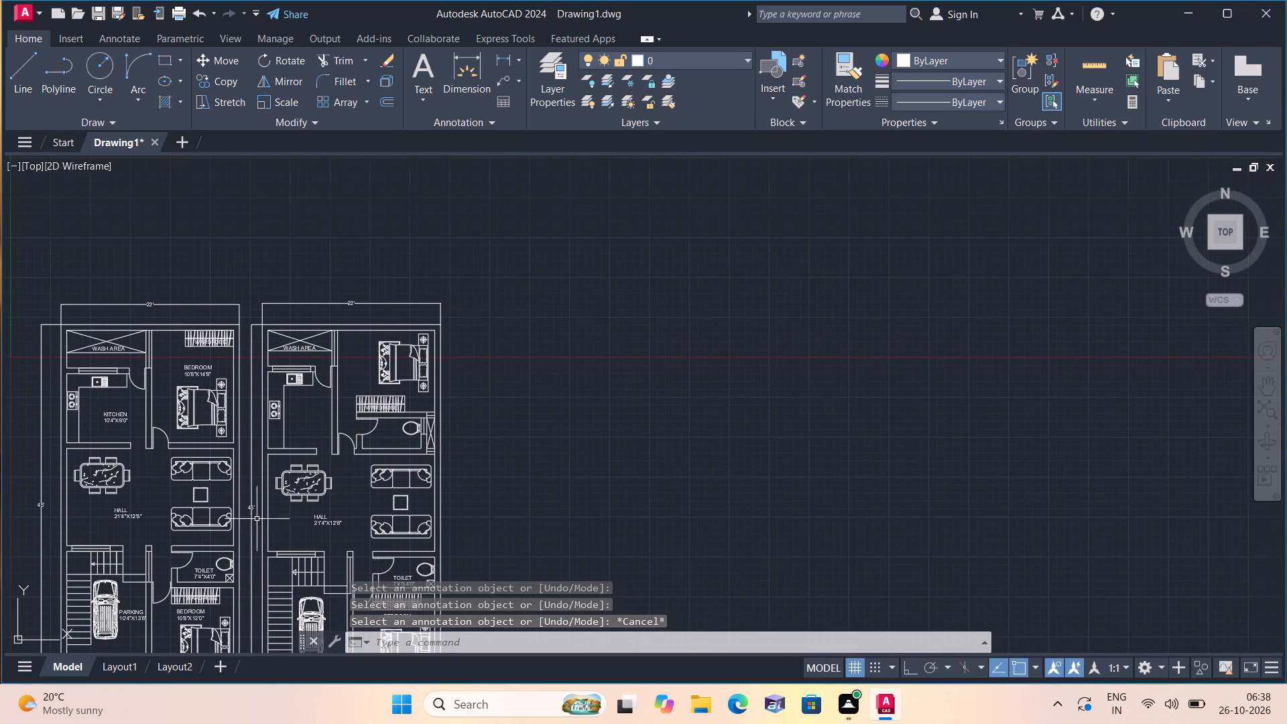
scroll(311, 352, "up", 2)
middle_click_drag(320, 370, 456, 374)
key("m")
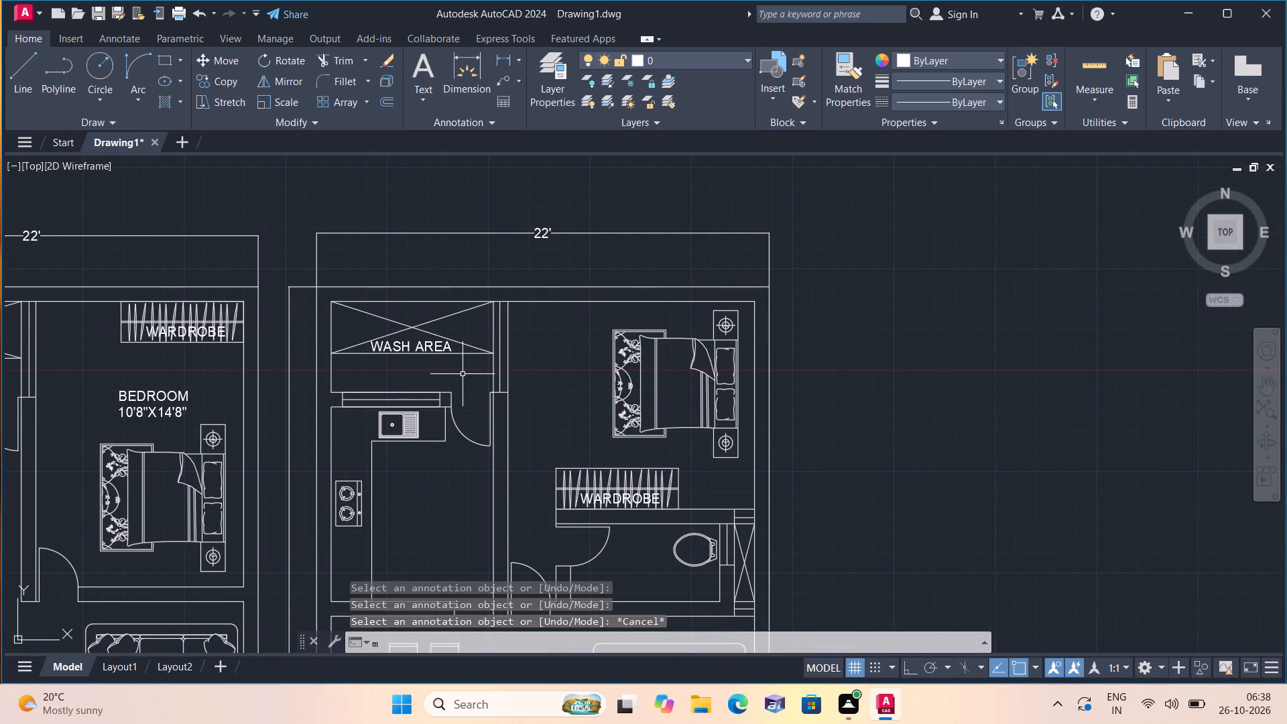
key("t")
key("space")
middle_click_drag(432, 458, 421, 351)
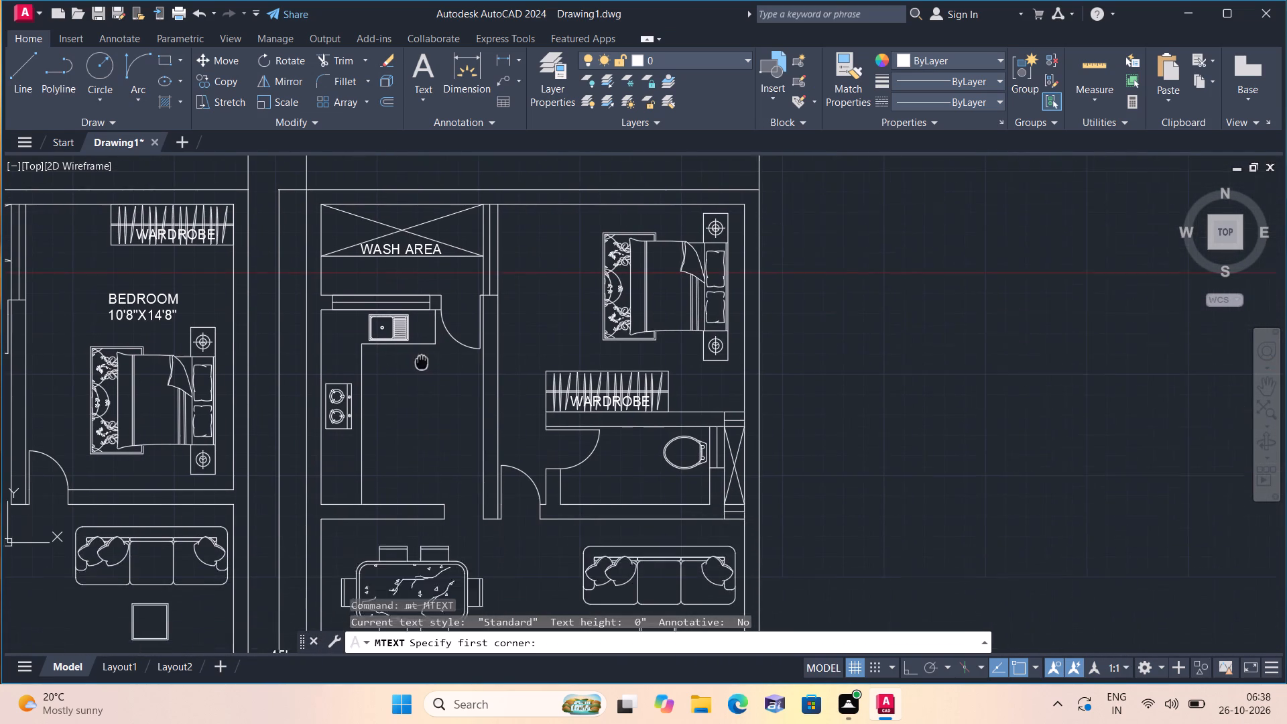
scroll(420, 367, "up", 1)
triple_click(406, 405)
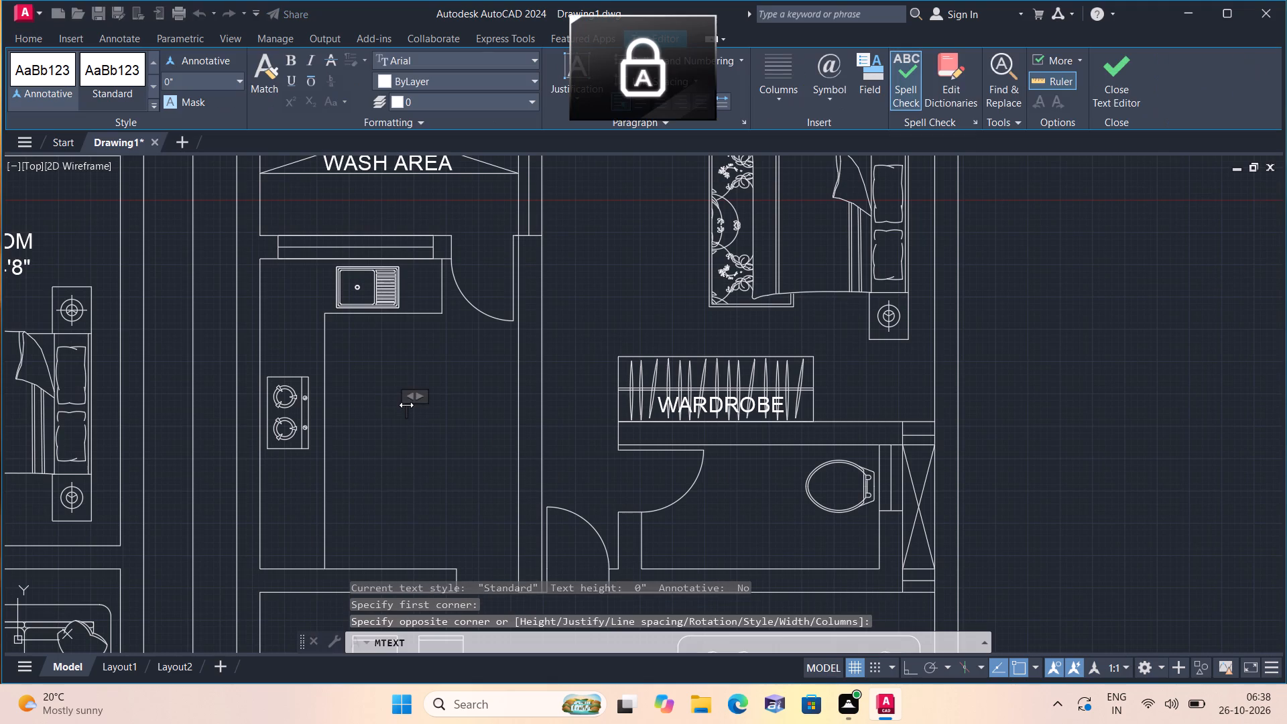
type("KITCHEN")
key("Return")
type("8'4\"")
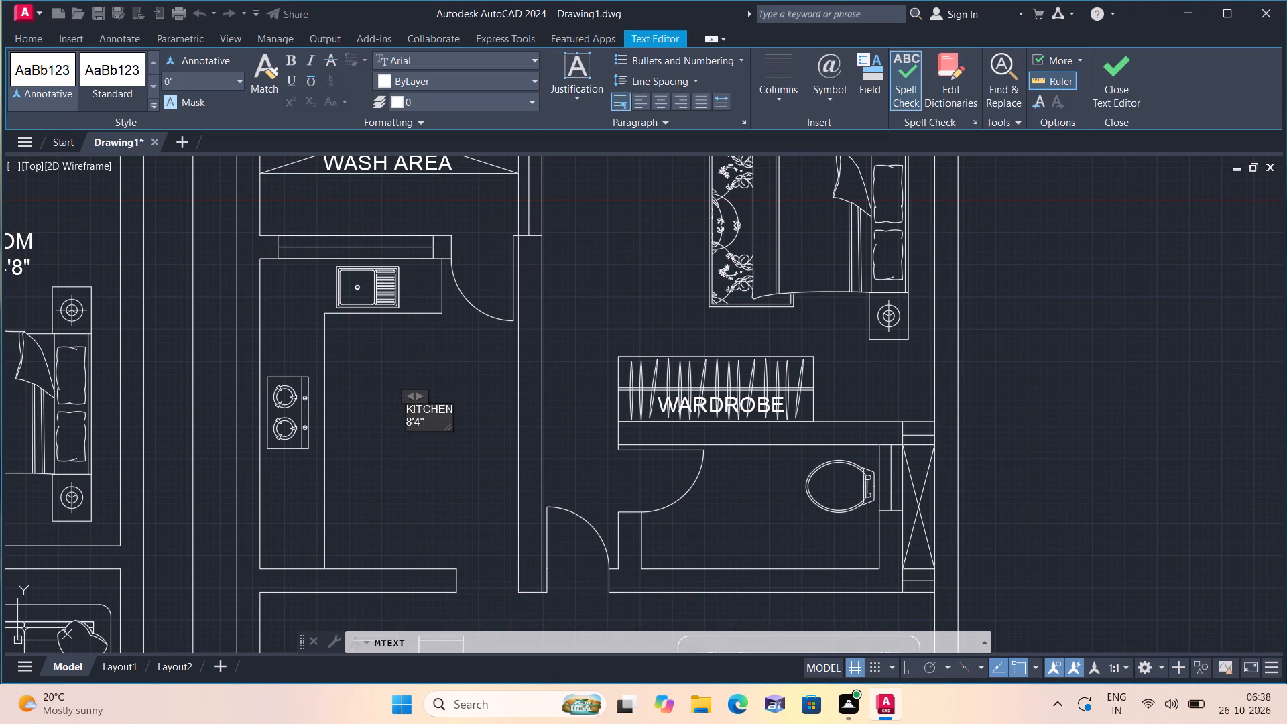
type("X10'0\"")
left_click(442, 446)
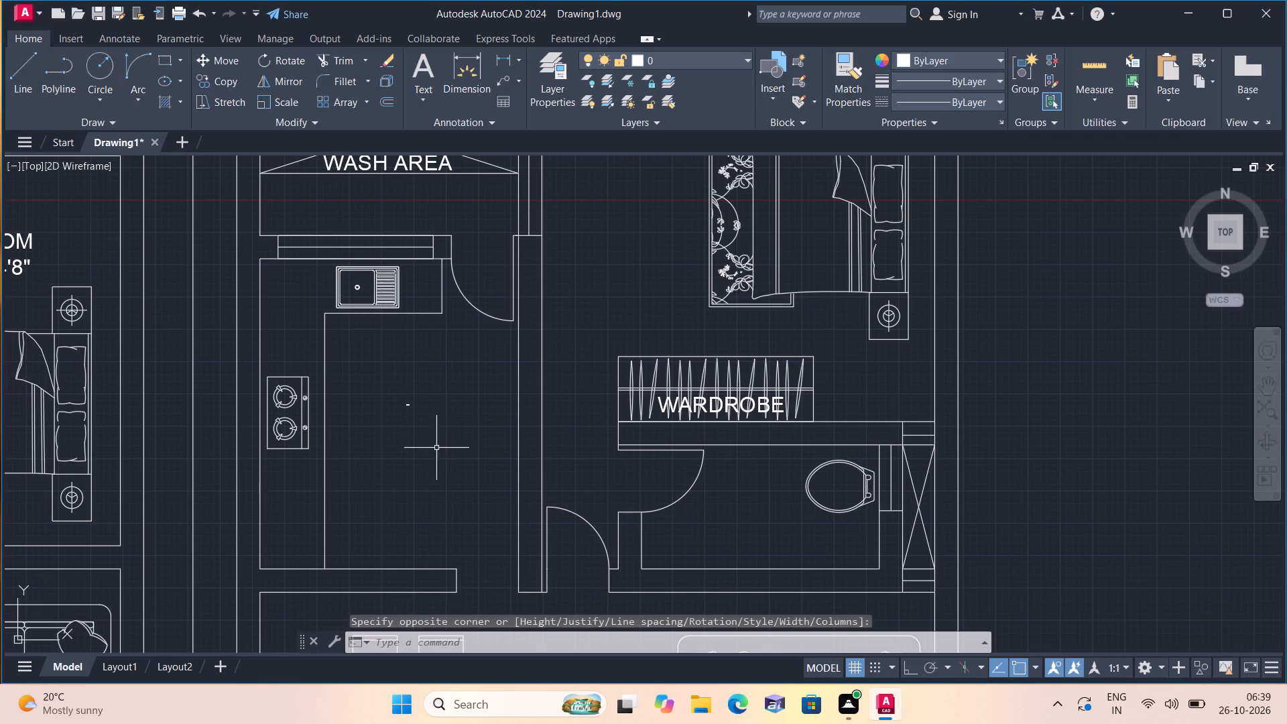
Add a two-line multiline text label BEDROOM 12'8"X10'8" in the second plan's upper bedroom, between the partition wall and the bed.
middle_click_drag(417, 455, 367, 519)
scroll(417, 455, "down", 1)
key("space")
triple_click(481, 394)
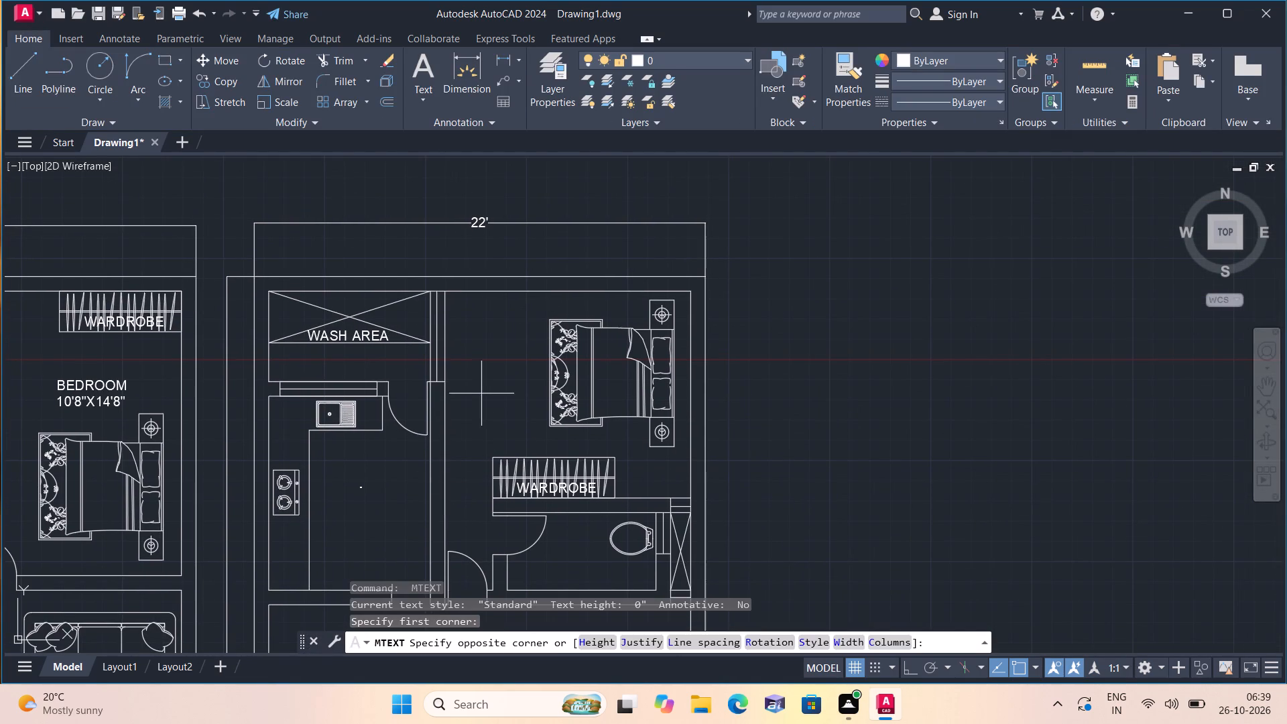
left_click(481, 394)
type("BEDROOM")
key("Return")
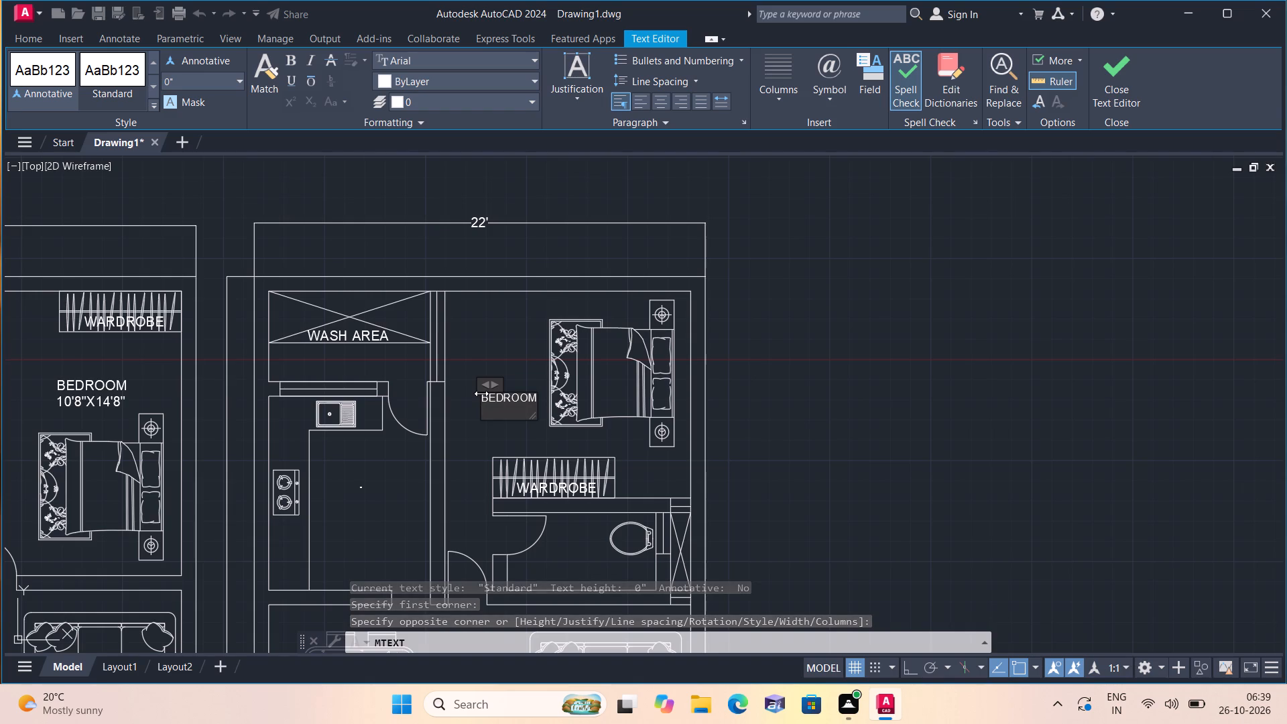
type("12")
key("apostrophe")
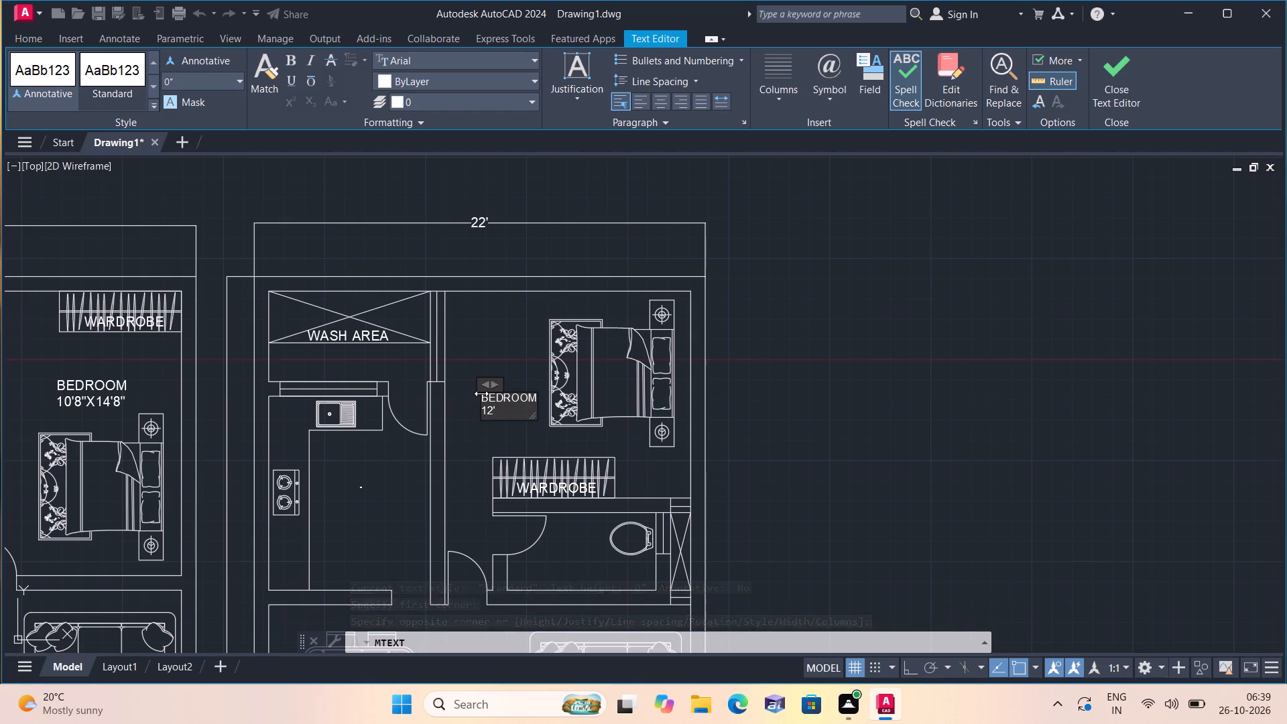
type("8\"")
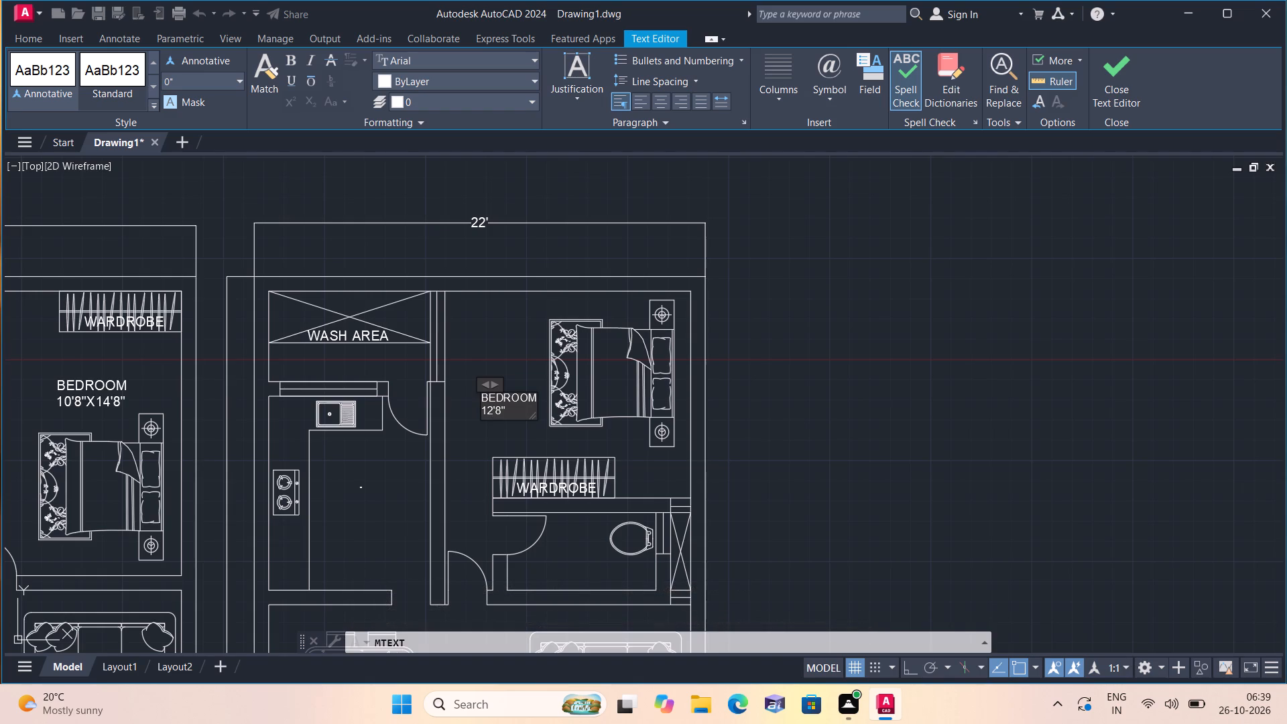
type("X10'8\"")
left_click(497, 349)
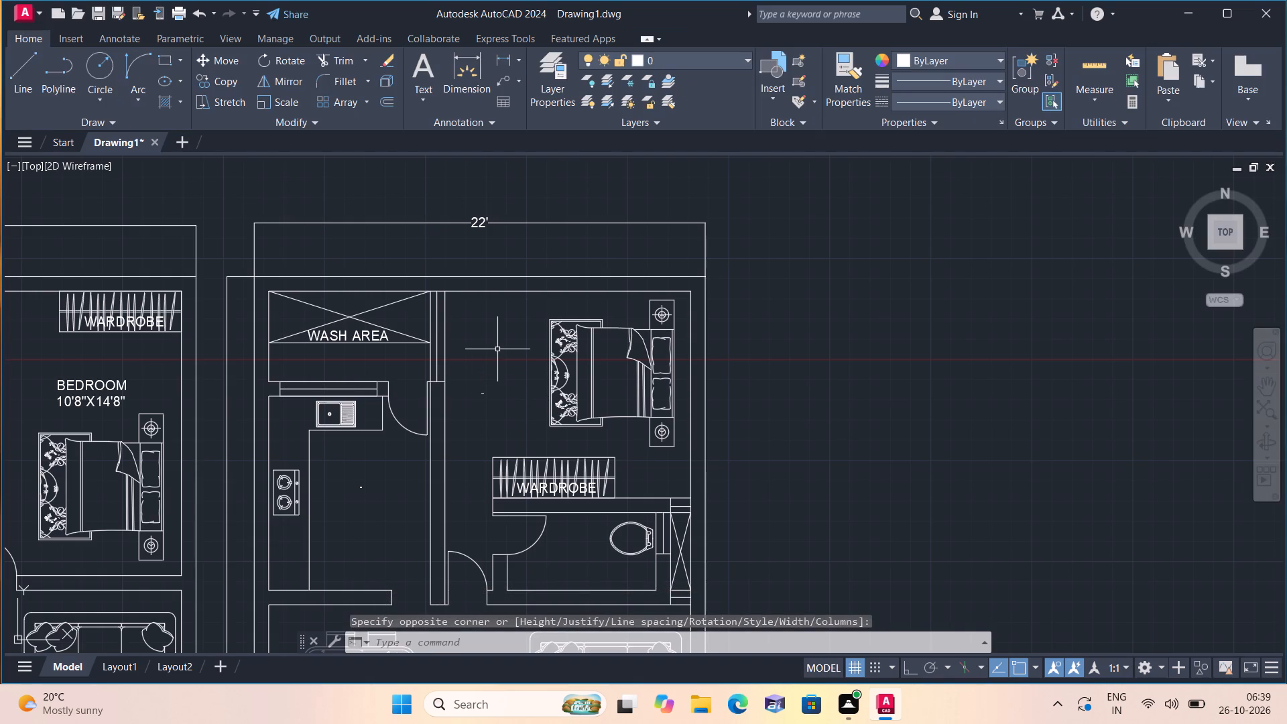
Add a two-line multiline text label TOILET 7'8"X4'0" in the second plan's upper toilet, between its door and the WC.
middle_click_drag(491, 349, 497, 172)
scroll(481, 290, "down", 1)
key("space")
scroll(553, 306, "up", 2)
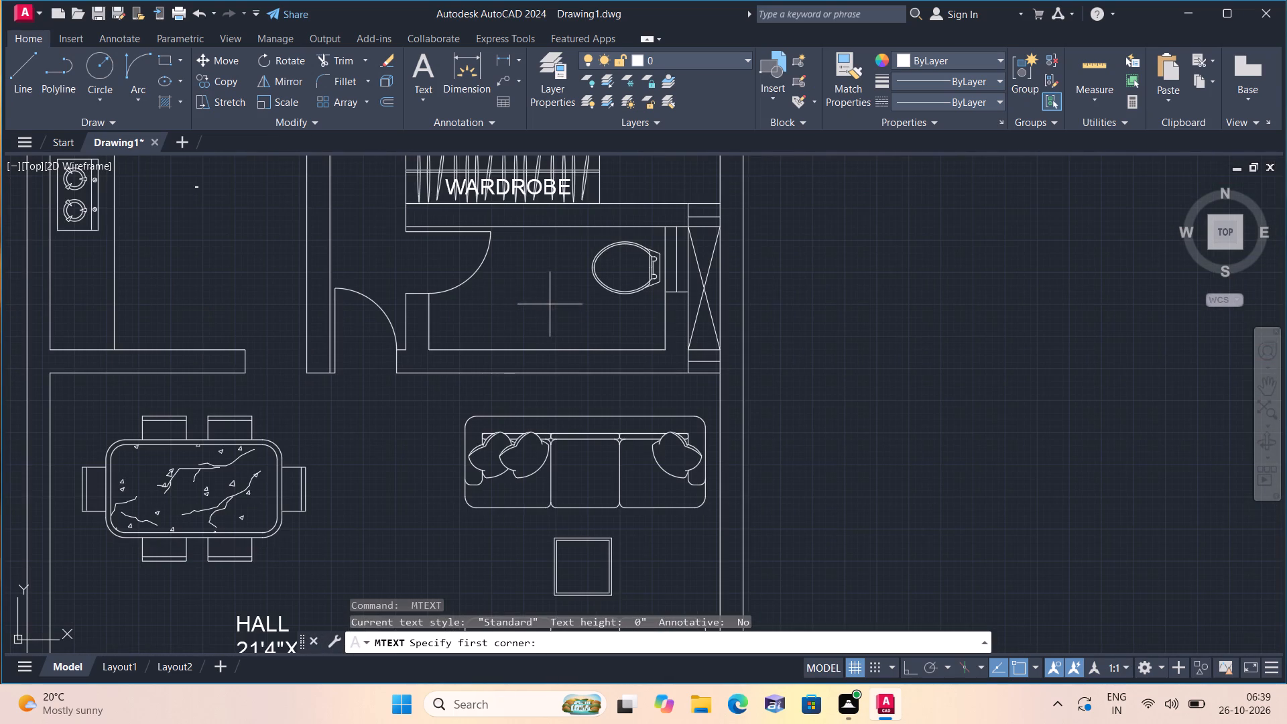
triple_click(499, 290)
type("TOILET")
key("Return")
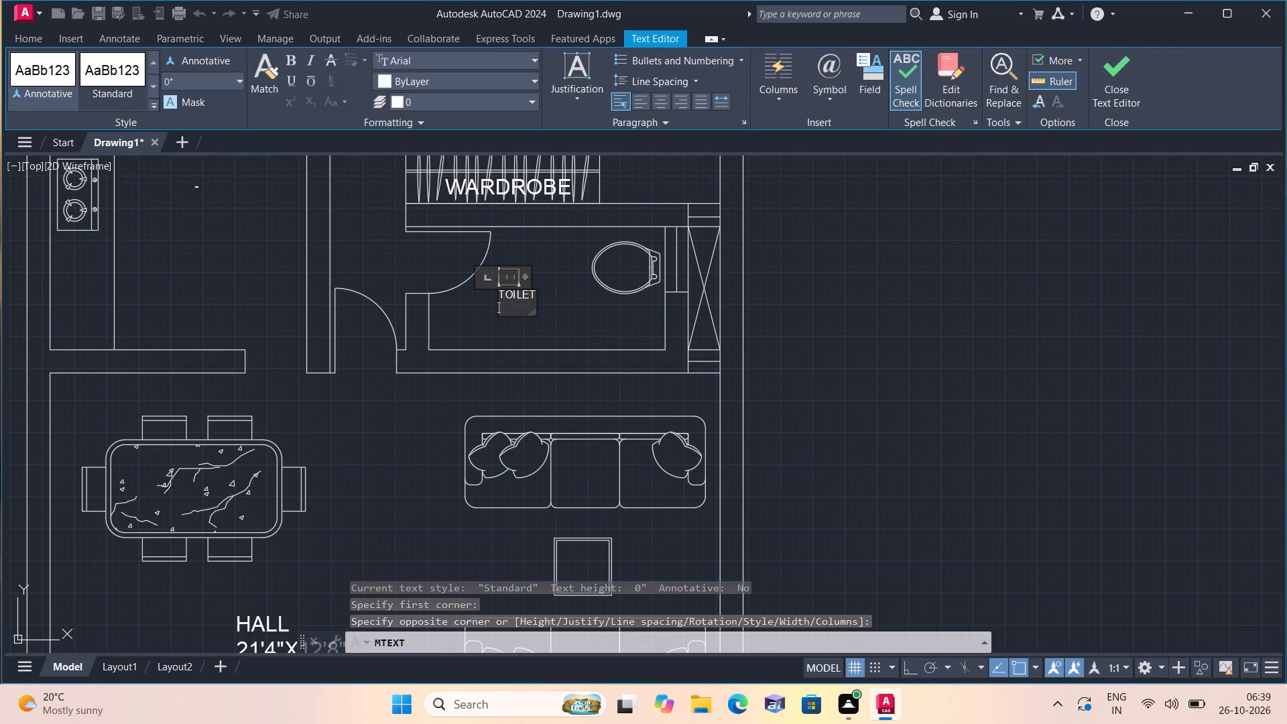
type("7'8\"")
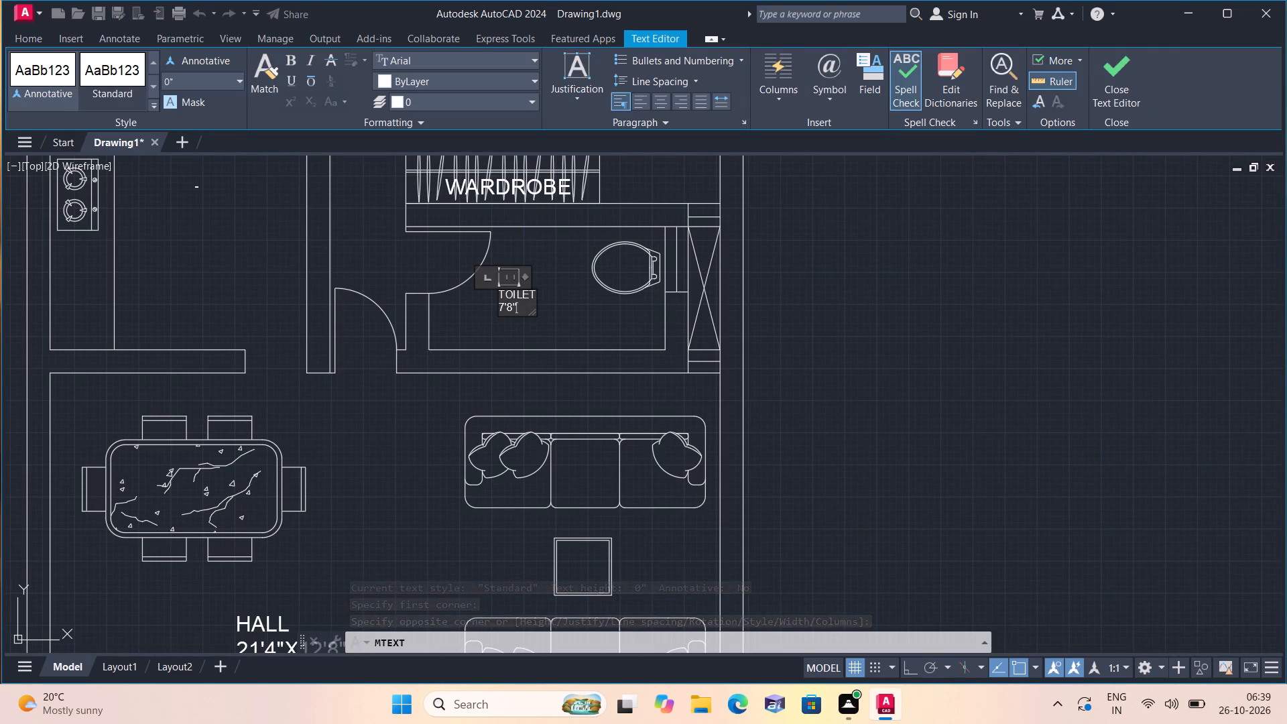
type("X4'0\"")
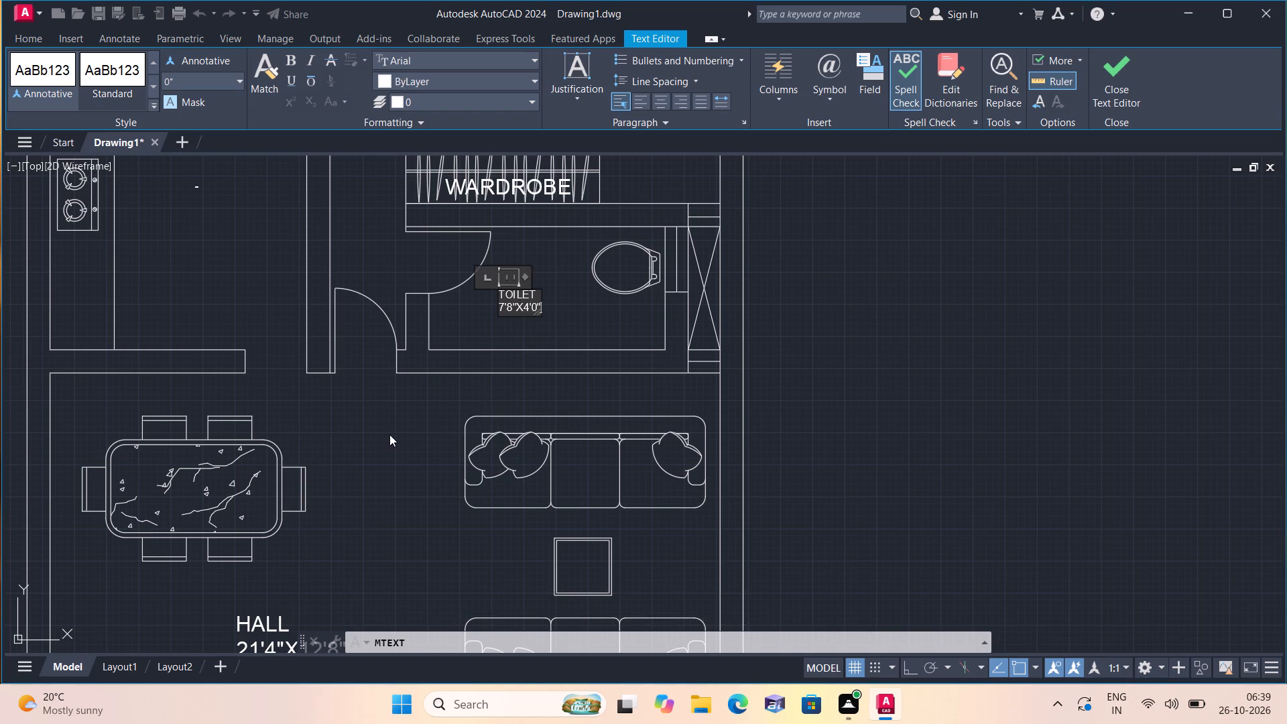
left_click(407, 467)
Add a multiline text title 22X45HOUSE DESIGN WITH CAR PARKING above the second plan's 22' overall dimension.
middle_click_drag(409, 474, 432, 383)
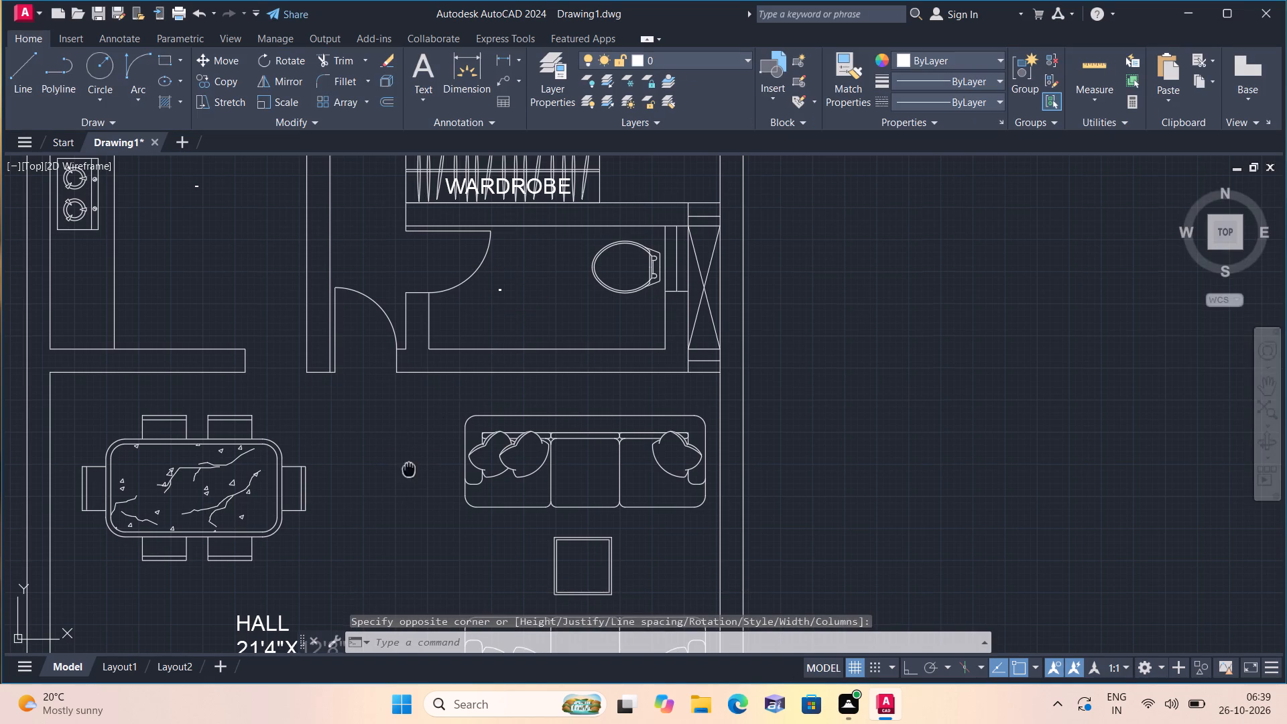
middle_click_drag(432, 383, 451, 343)
scroll(452, 341, "down", 1)
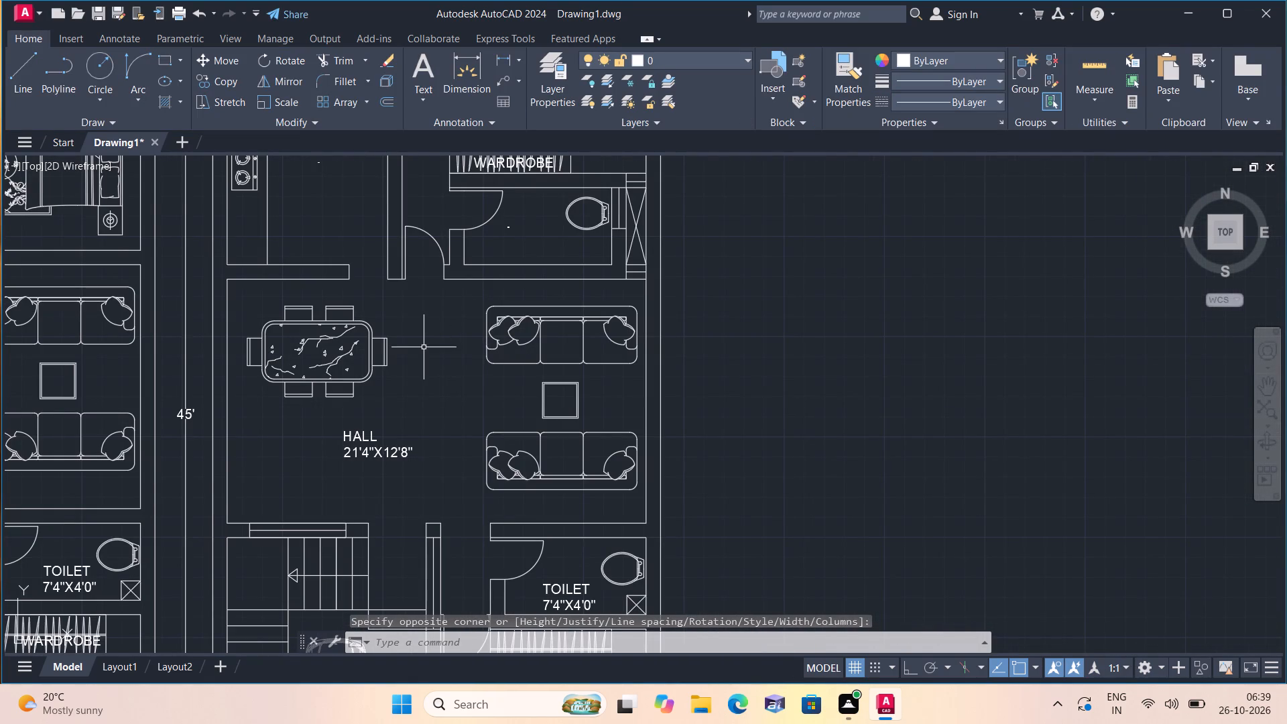
scroll(424, 348, "down", 1)
middle_click_drag(424, 348, 530, 564)
scroll(241, 268, "up", 1)
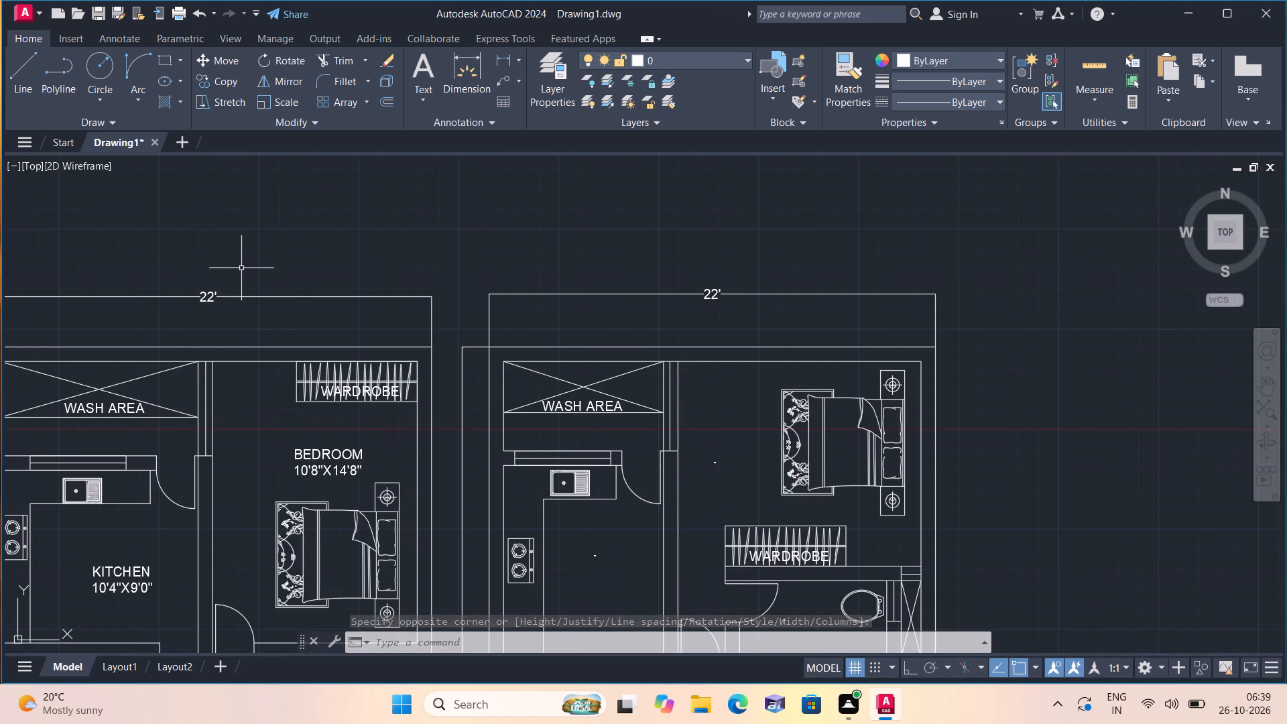
key("space")
middle_click_drag(245, 265, 365, 322)
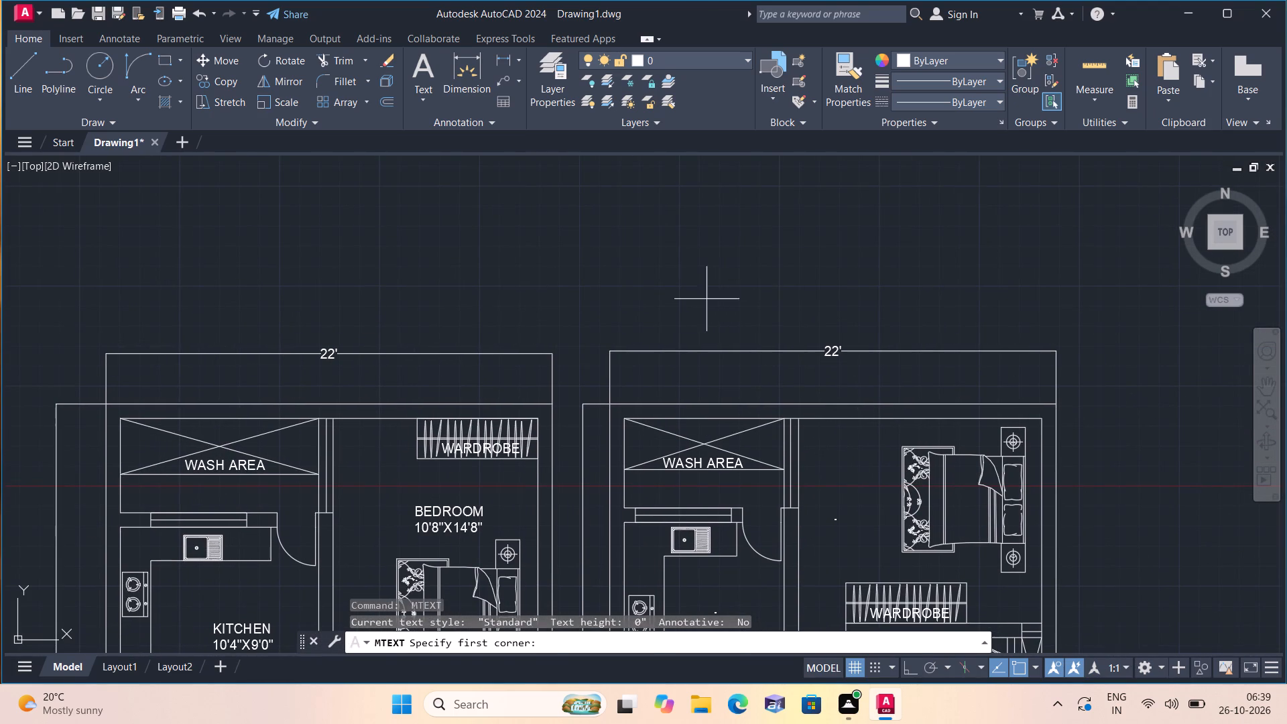
triple_click(697, 301)
type("22X45")
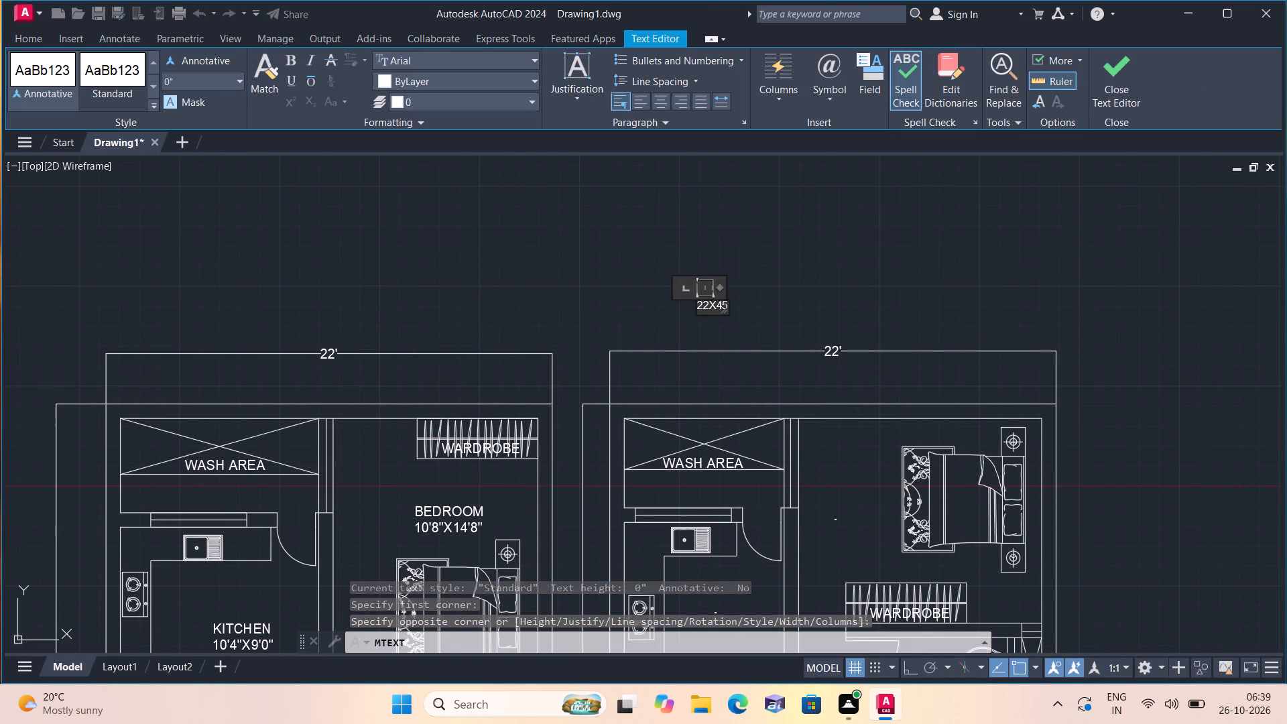
key("h")
type("OUSE")
key("space")
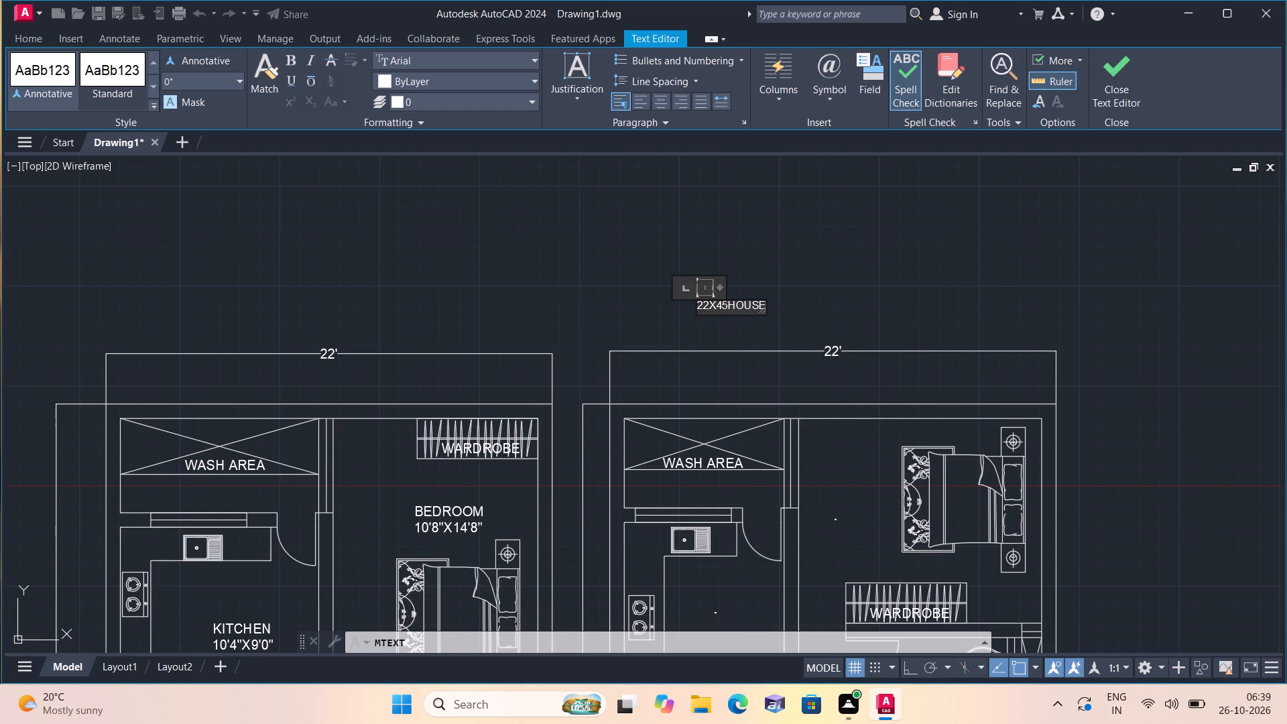
type("DESIGN WITH CAR PARKING")
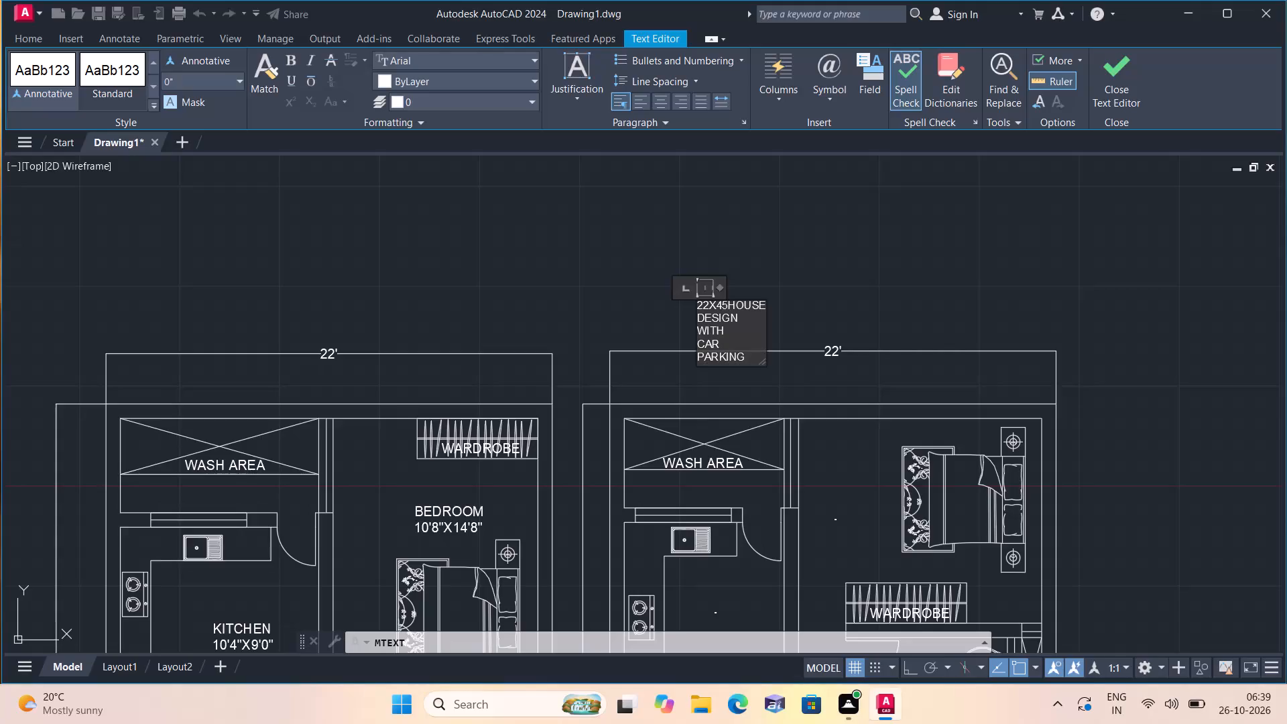
left_click(488, 285)
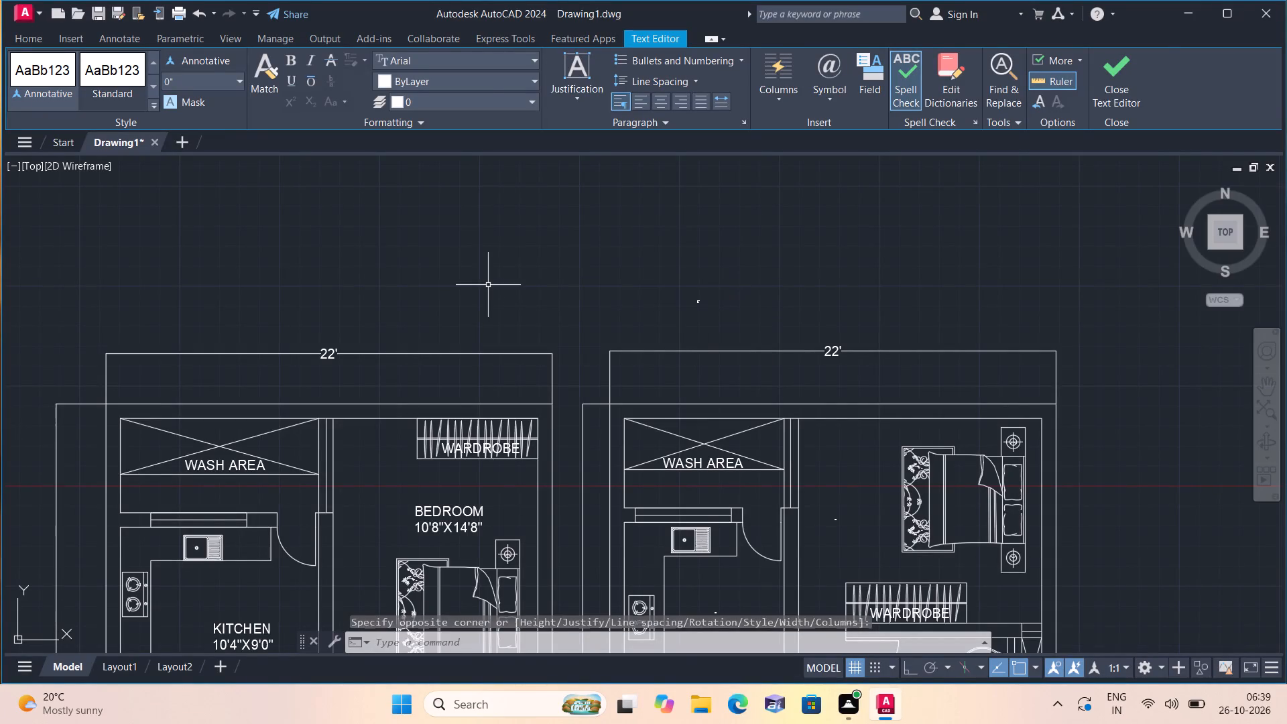
Add a multiline text title 22X45HOUSE PLAN NORTH FACING above the first plan's 22' overall dimension.
scroll(488, 283, "down", 1)
middle_click_drag(488, 283, 615, 318)
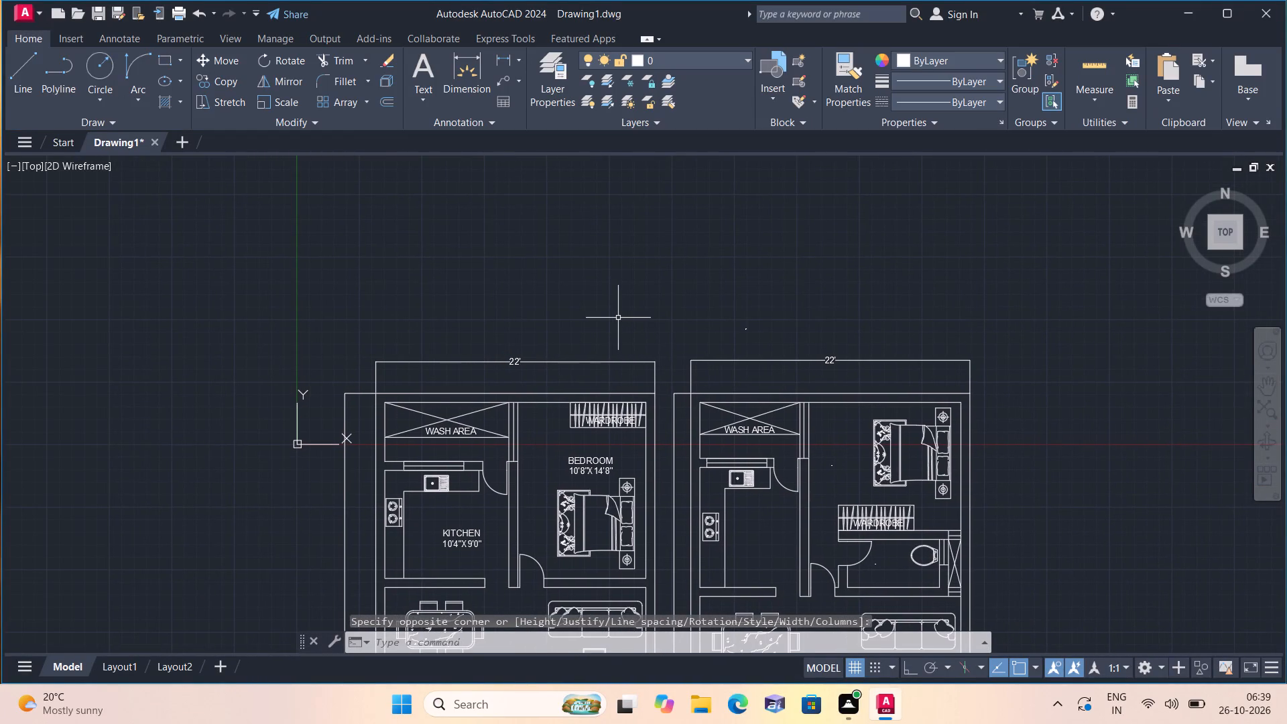
key("space")
triple_click(469, 322)
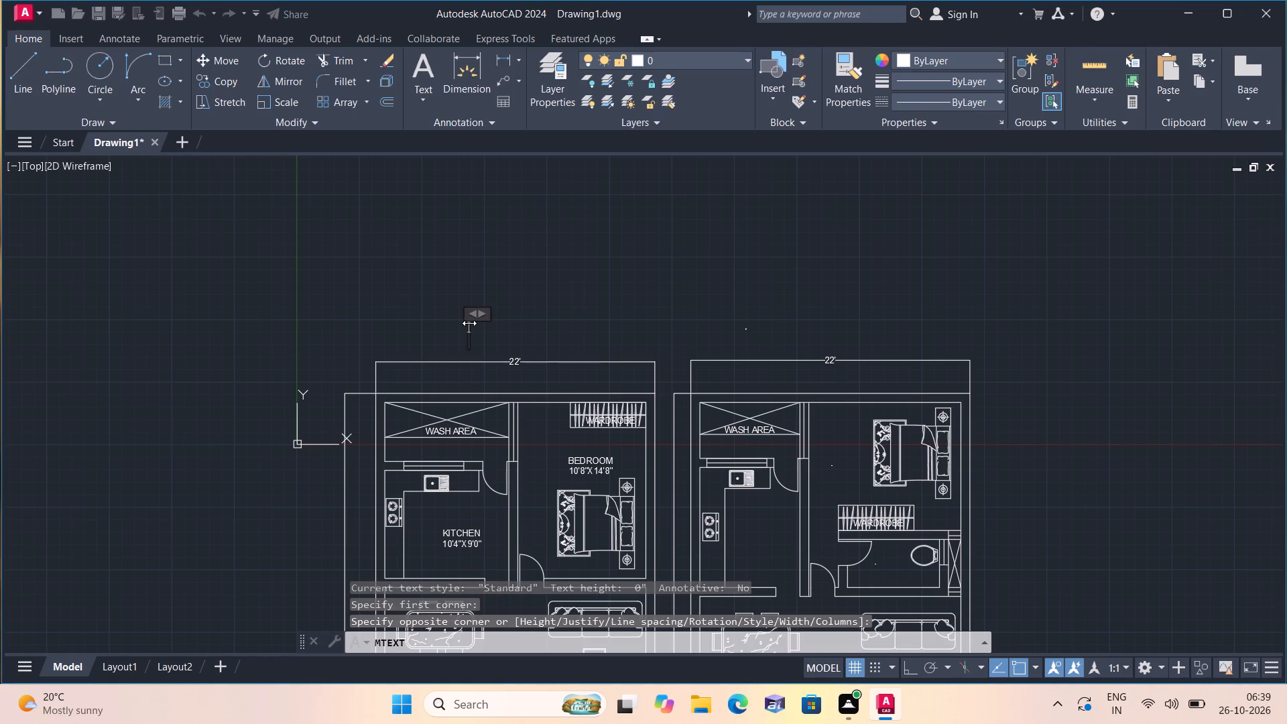
type("22X45")
type("HOUSE")
key("space")
type("PLAN")
key("space")
type("NORTH FACING")
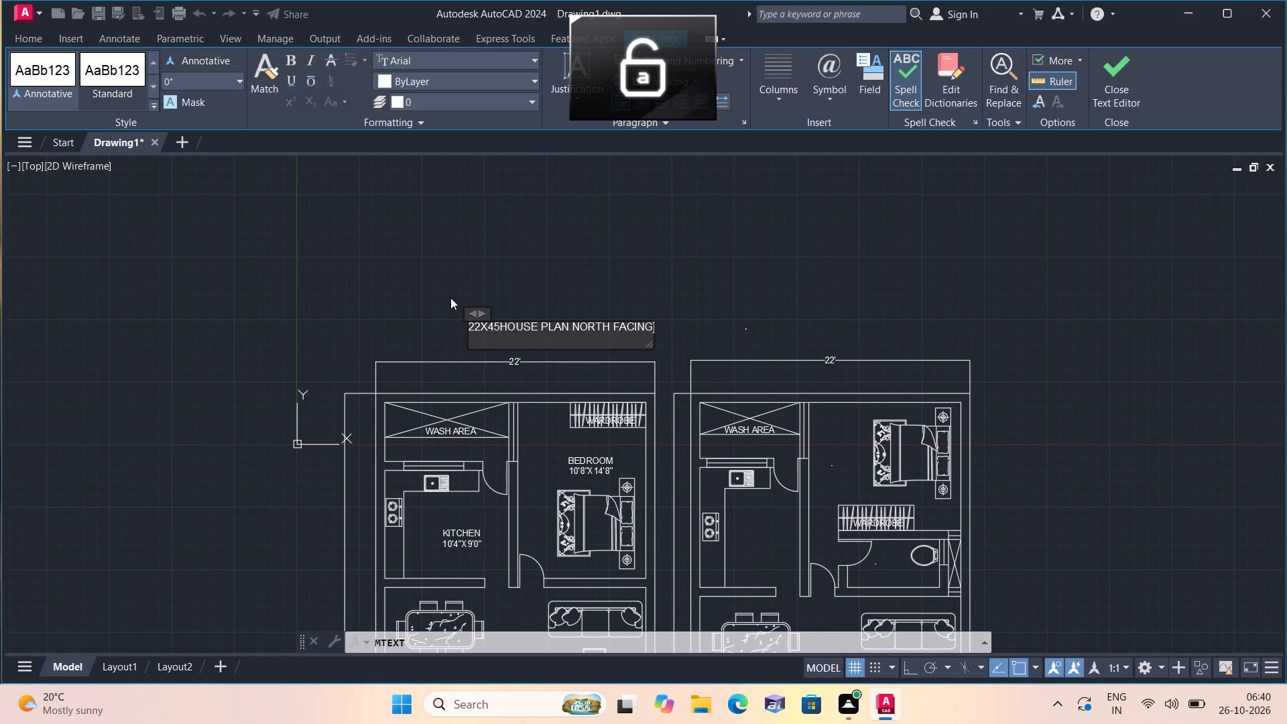
left_click(442, 287)
Select all multiline texts similar to the first plan's title and set their text height to 6".
scroll(562, 346, "up", 1)
left_click(523, 328)
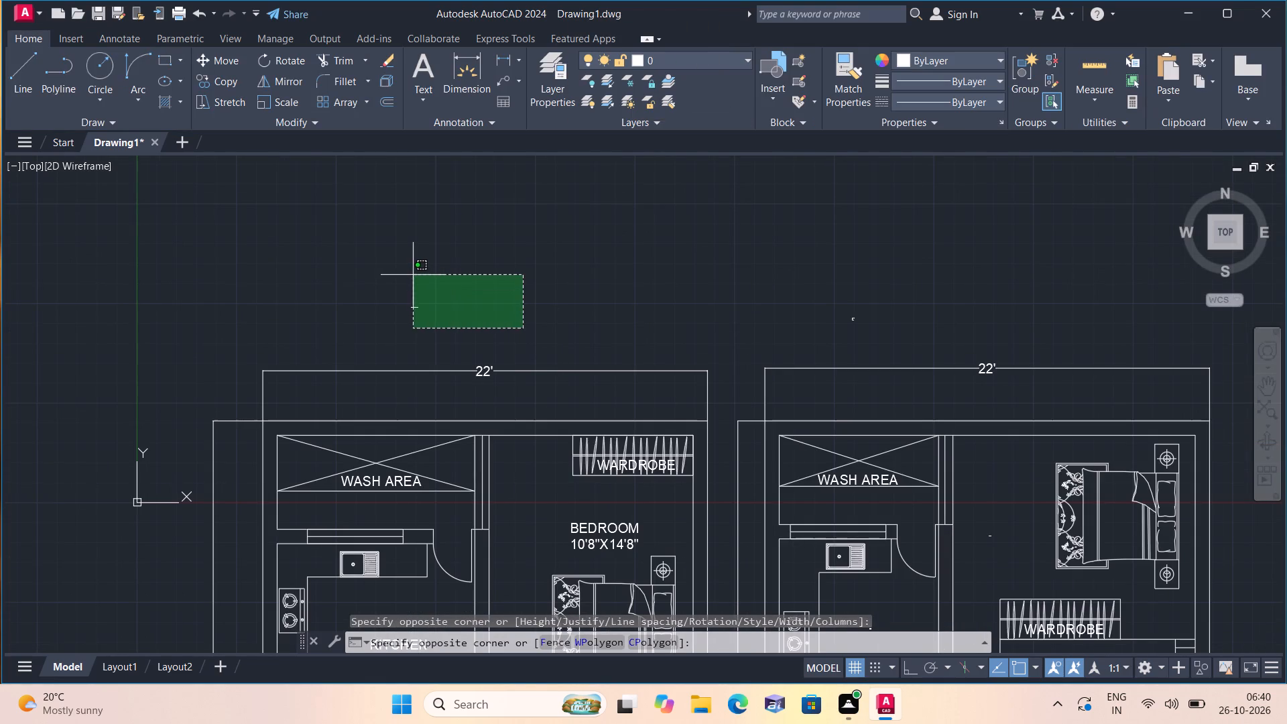
left_click(404, 274)
right_click(404, 274)
left_click(467, 524)
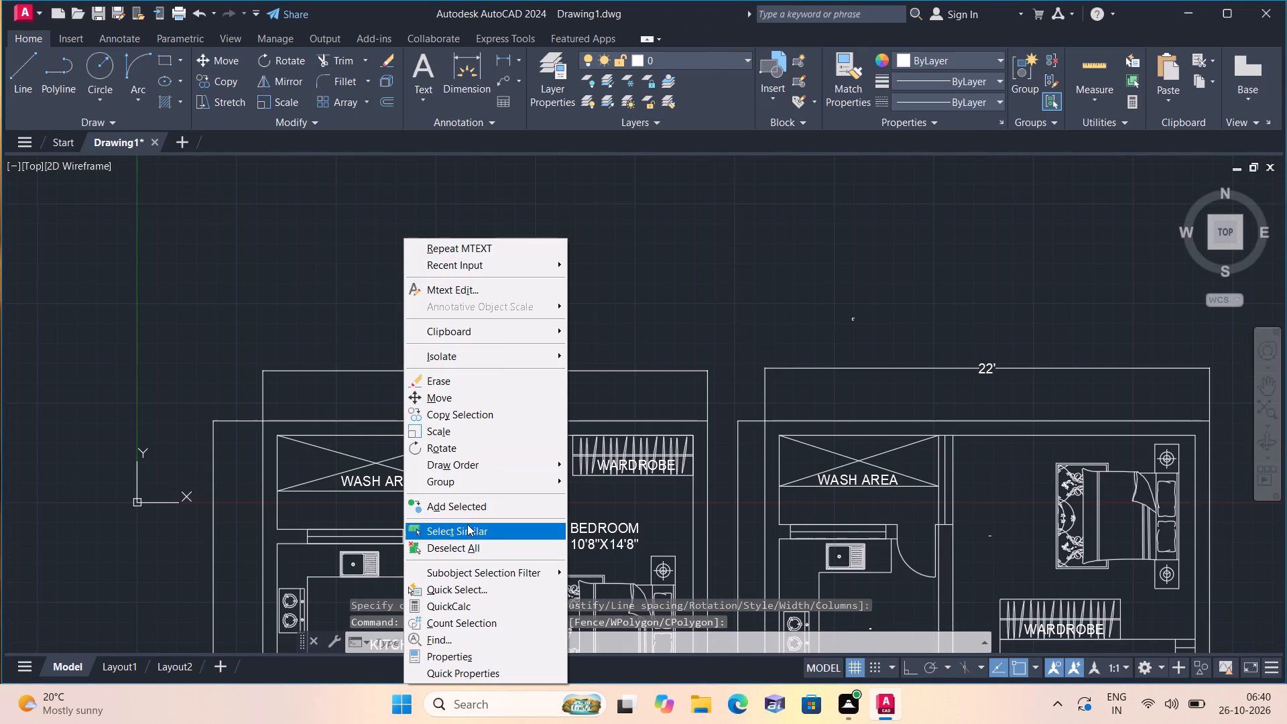
right_click(544, 347)
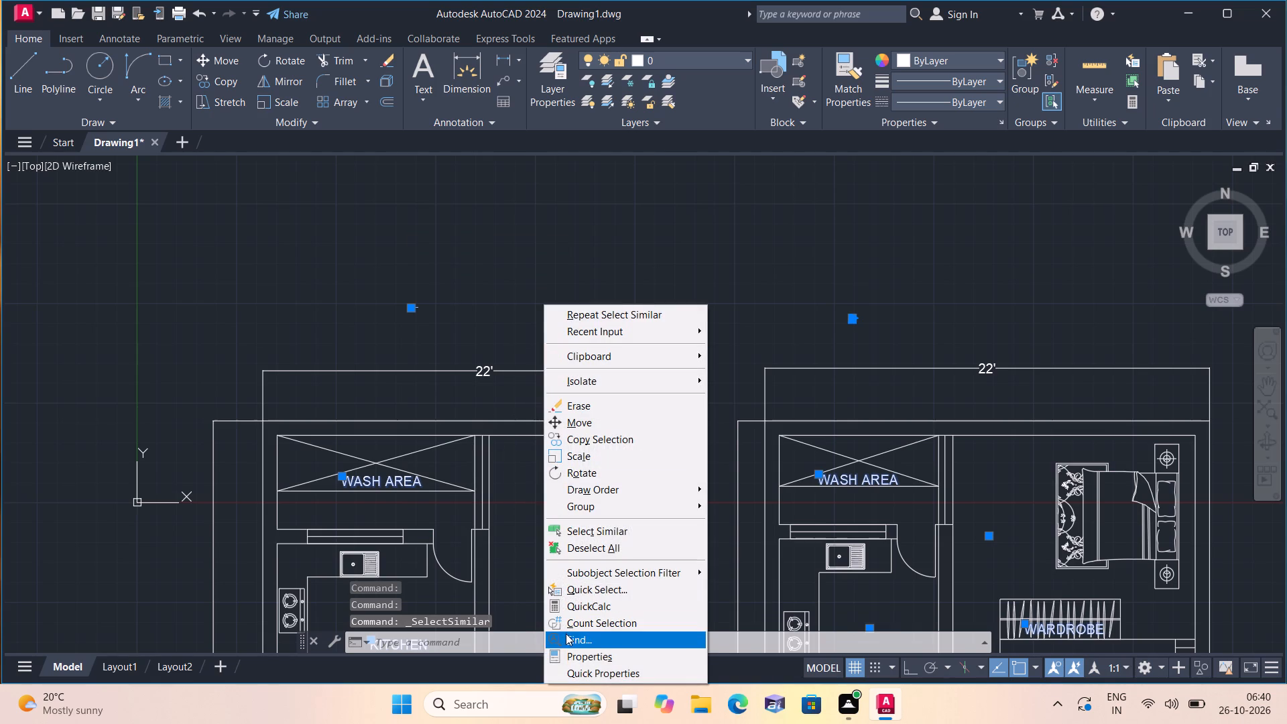
left_click(577, 656)
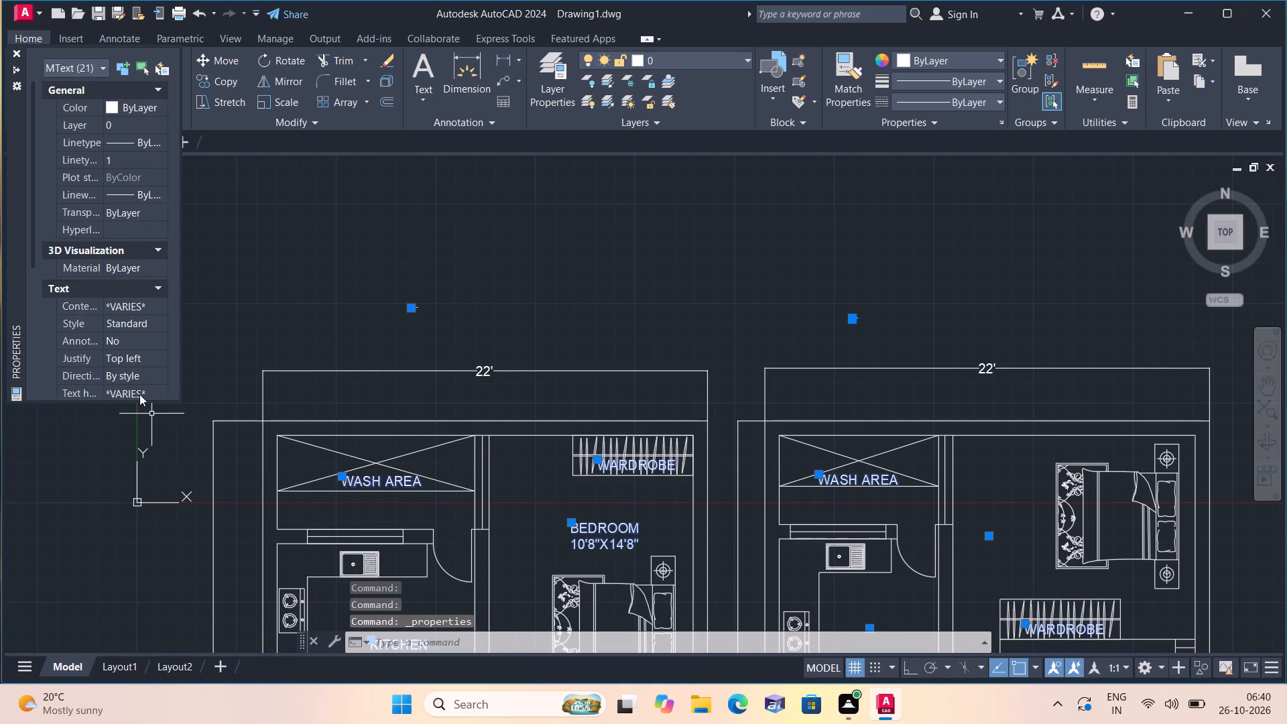
left_click(139, 394)
key("BackSpace")
type("6\"")
left_click(282, 261)
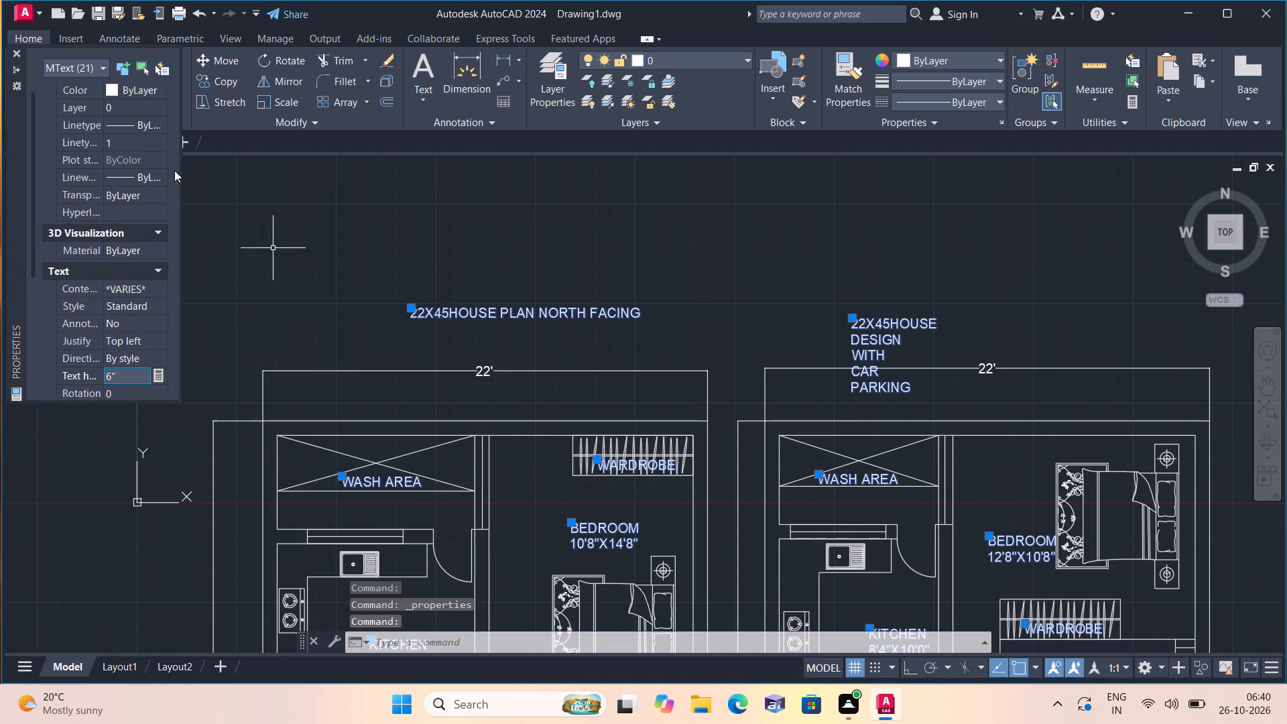
left_click(15, 52)
key("Escape")
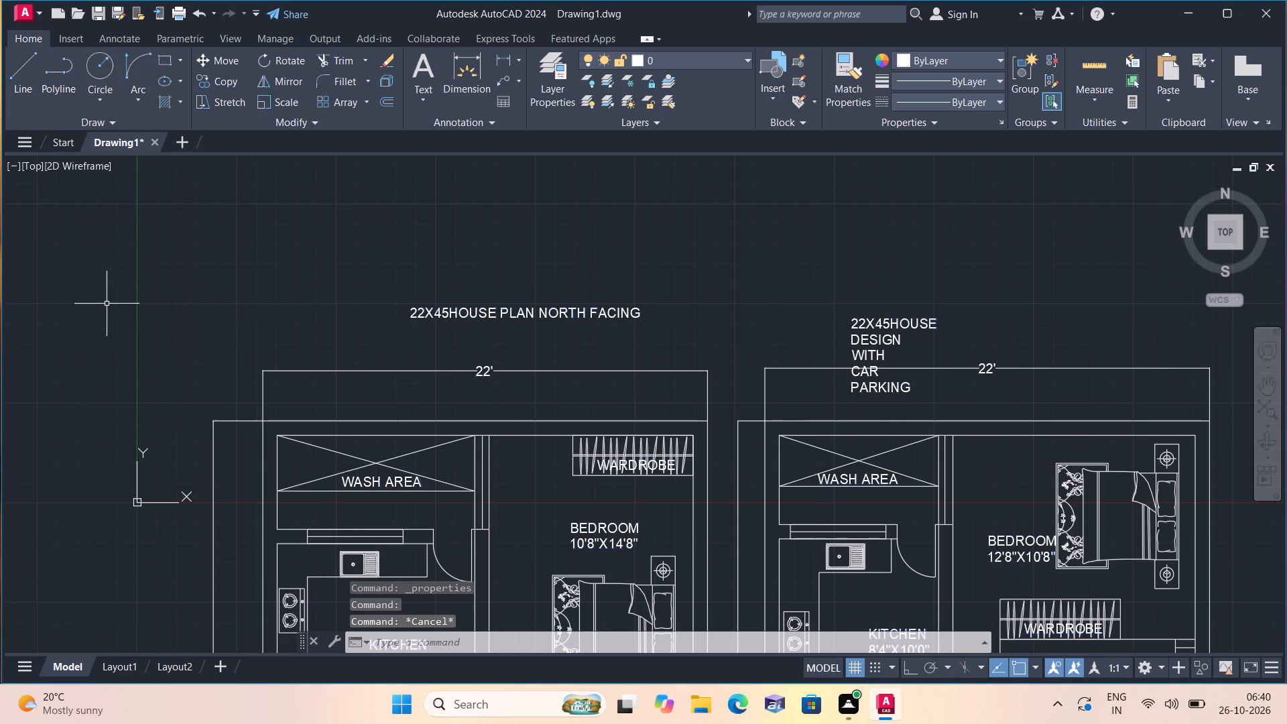
Move the title 22X45HOUSE PLAN NORTH FACING closer to the first plan's 22' dimension, roughly centred above it.
scroll(493, 302, "up", 1)
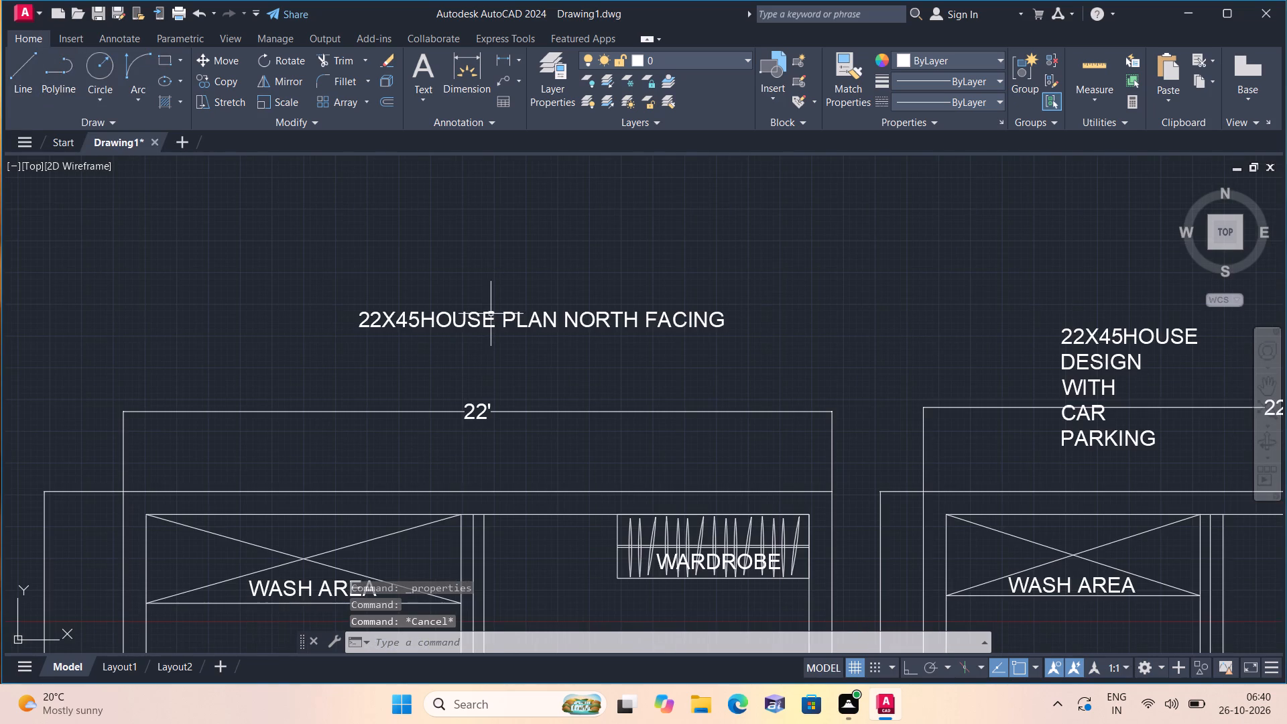
left_click(491, 314)
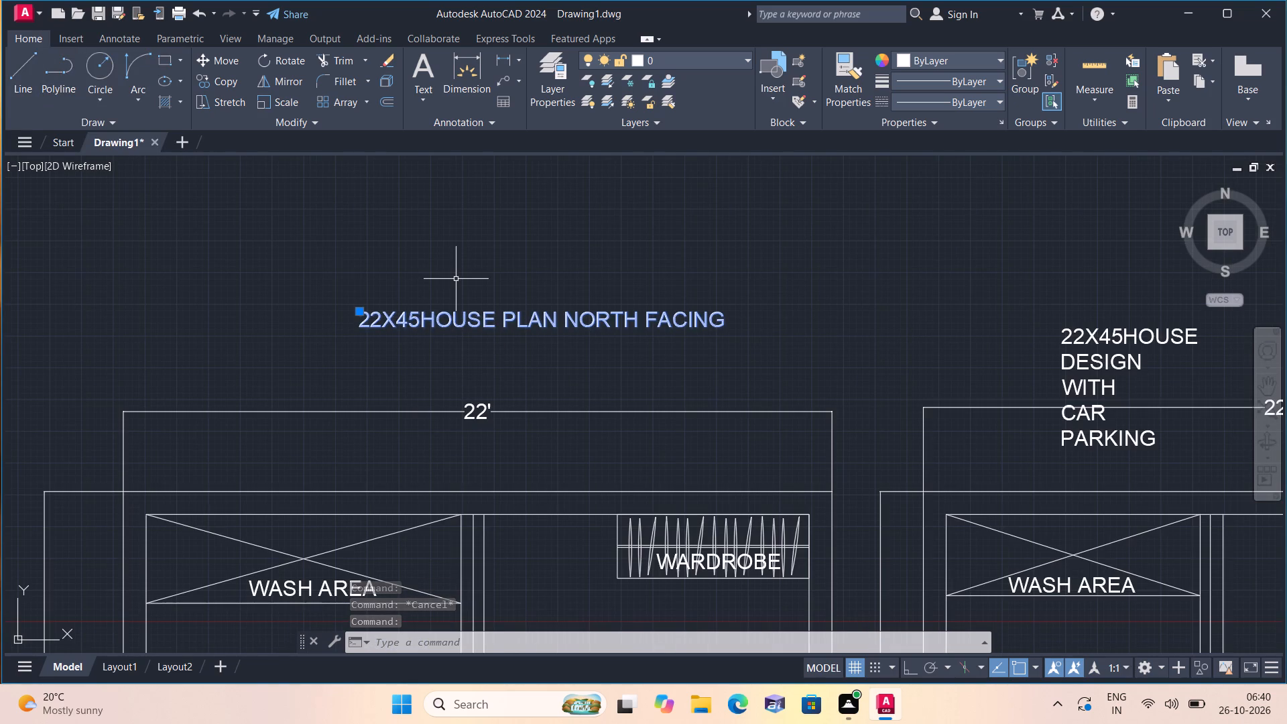
left_click(361, 314)
left_click(316, 349)
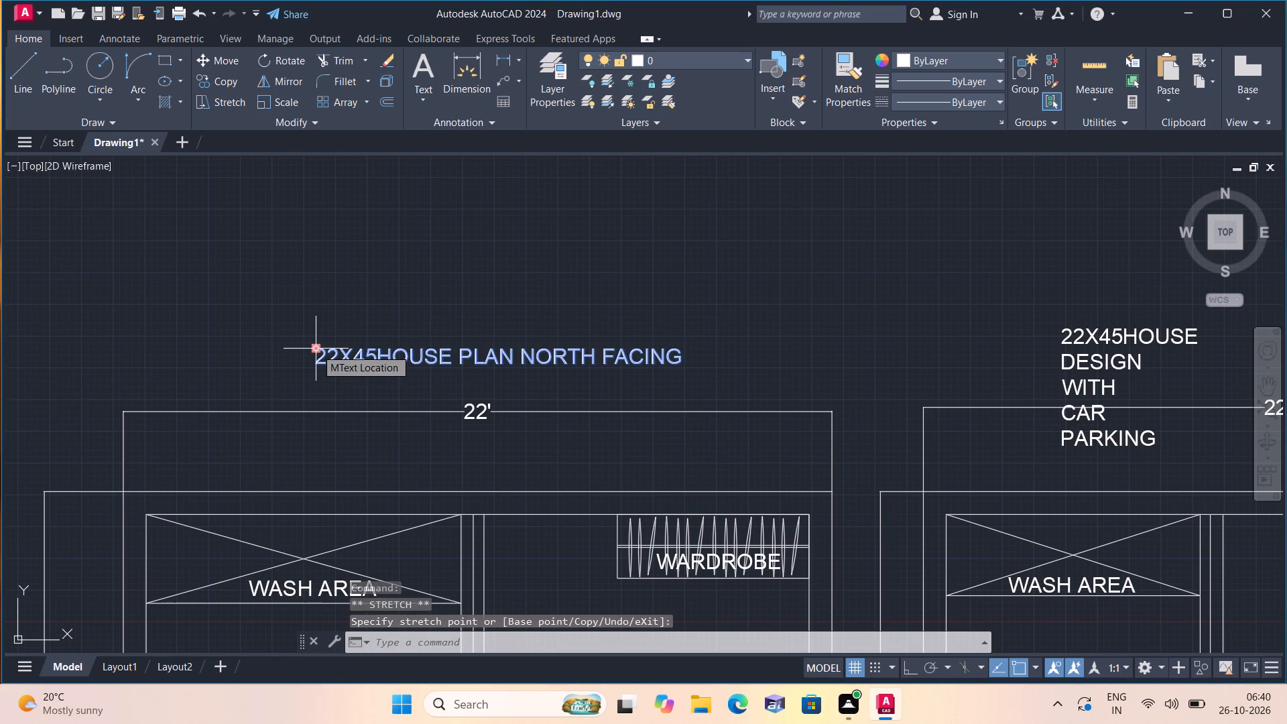
key("Escape")
Widen the text frame of the second plan's title so 22X45HOUSE DESIGN WITH CAR PARKING fits on one line.
middle_click_drag(445, 362, 143, 330)
scroll(438, 359, "down", 1)
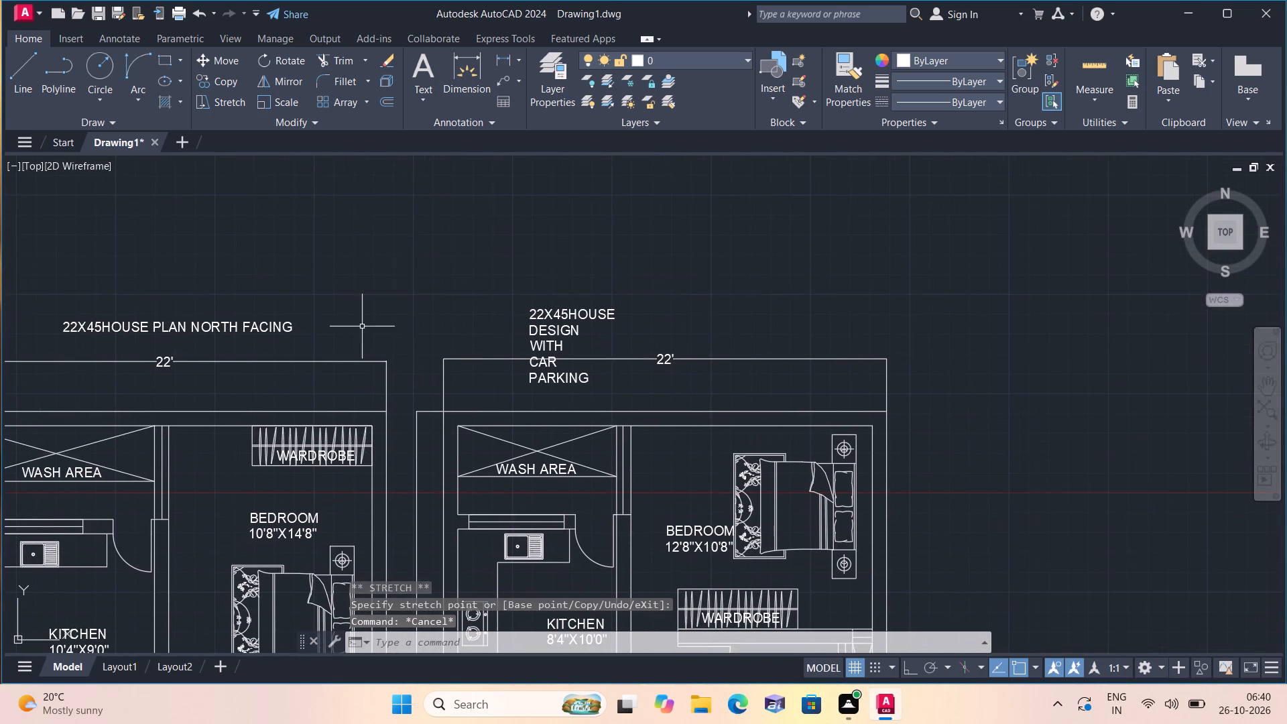
left_click(544, 324)
right_click(544, 324)
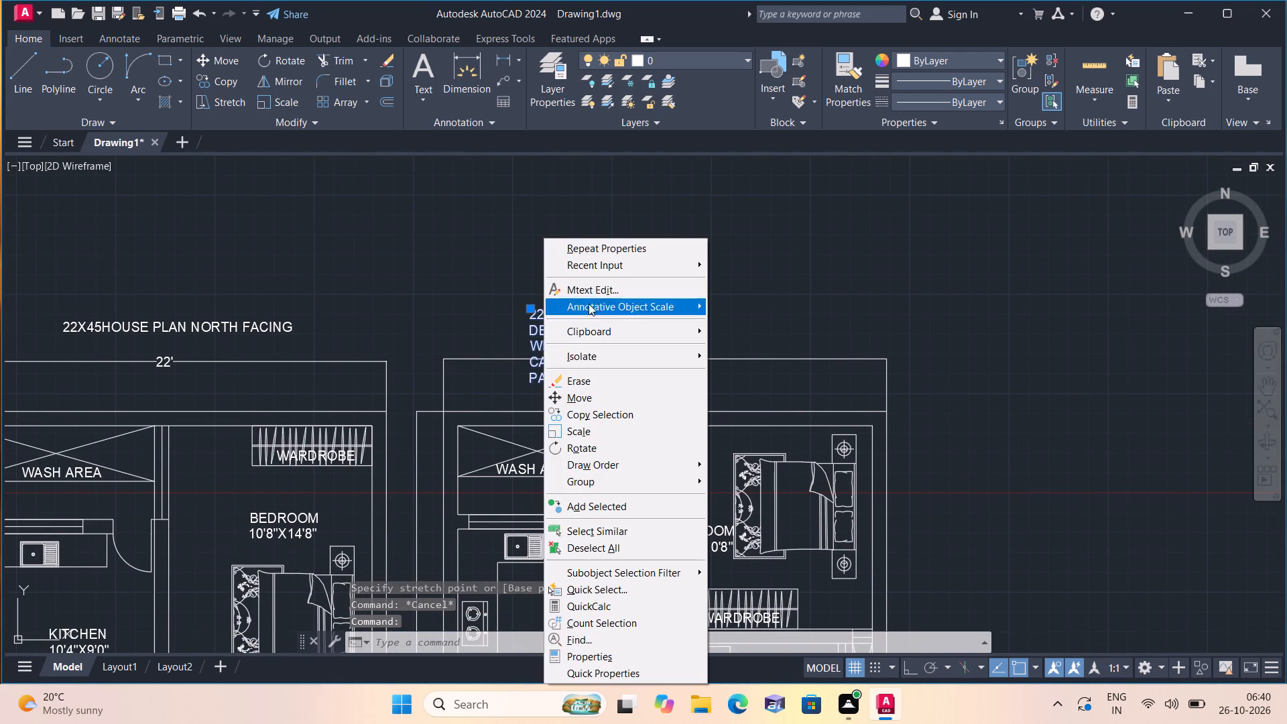
left_click(590, 290)
left_click_drag(613, 385, 619, 385)
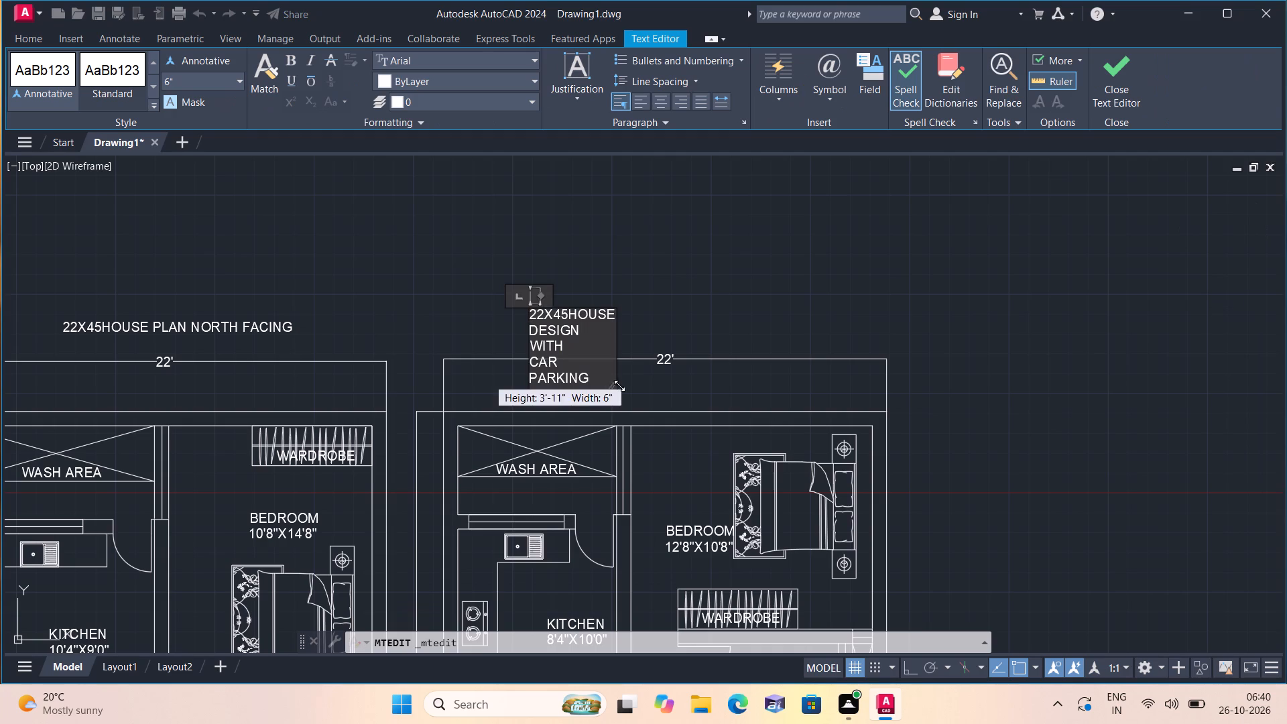
left_click_drag(619, 385, 981, 291)
left_click(979, 296)
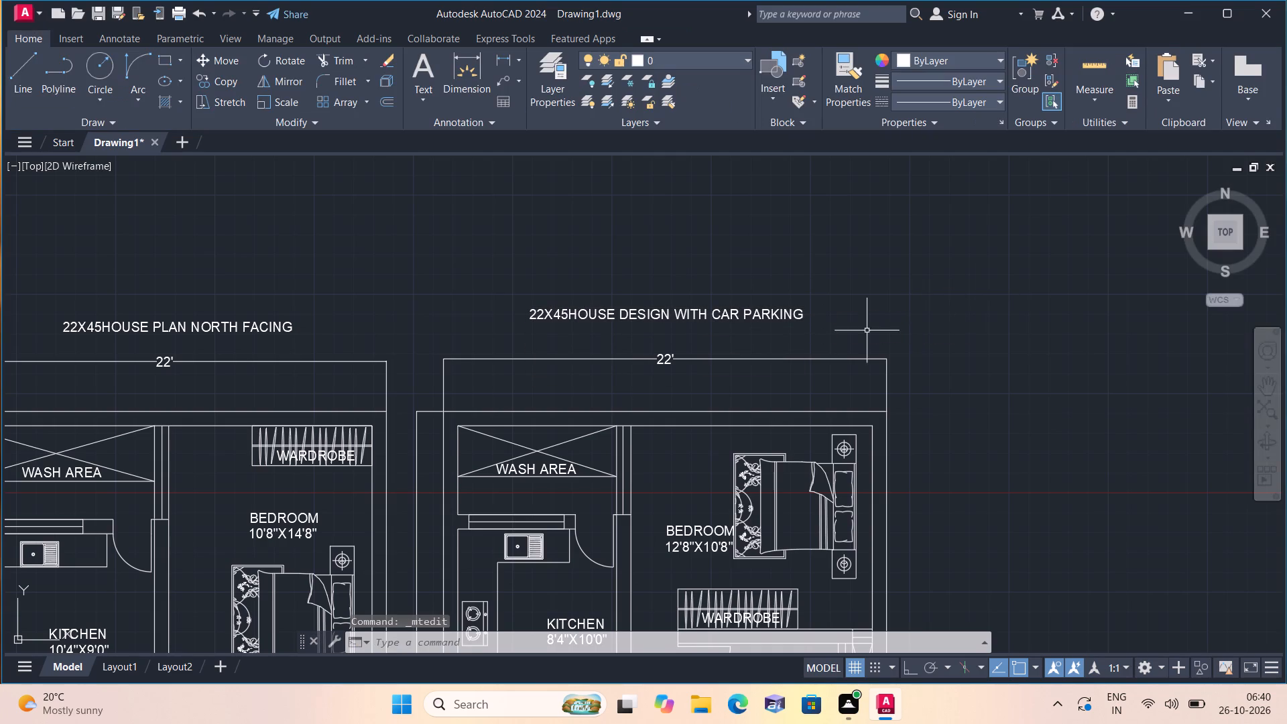
Move the title 22X45HOUSE DESIGN WITH CAR PARKING slightly down toward the second plan's 22' dimension.
scroll(837, 341, "up", 1)
scroll(772, 392, "down", 1)
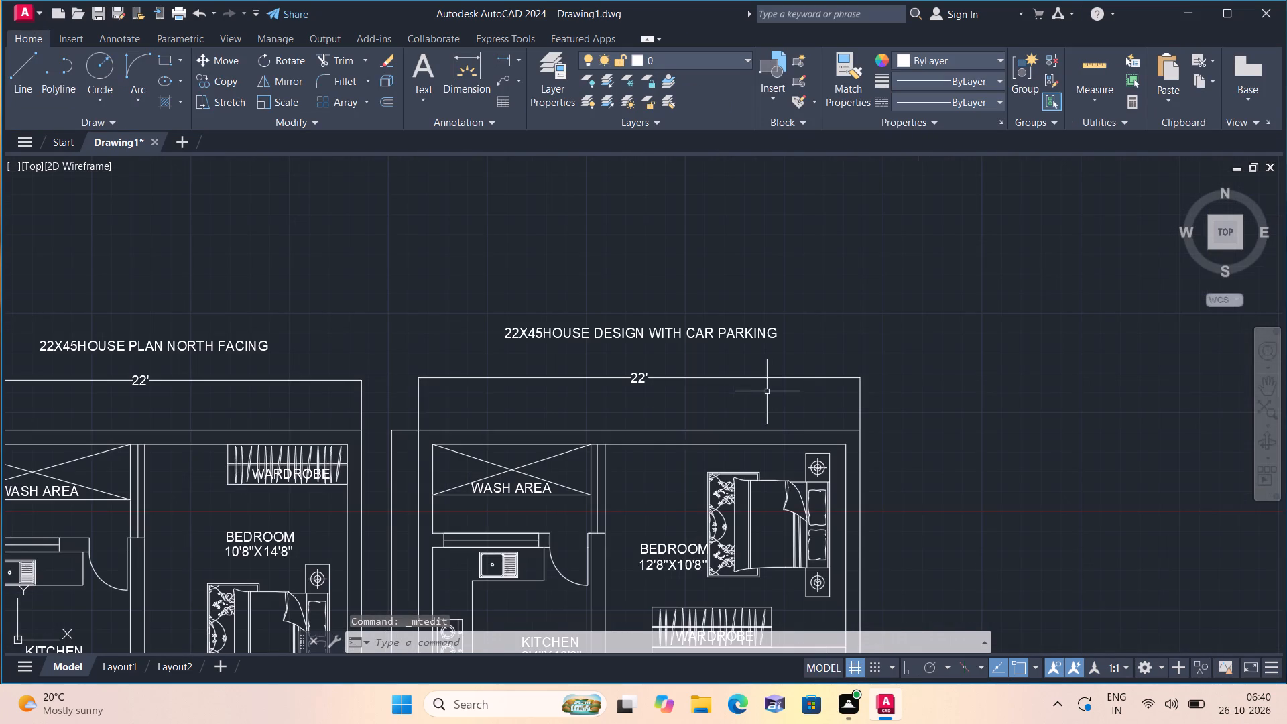
left_click(645, 338)
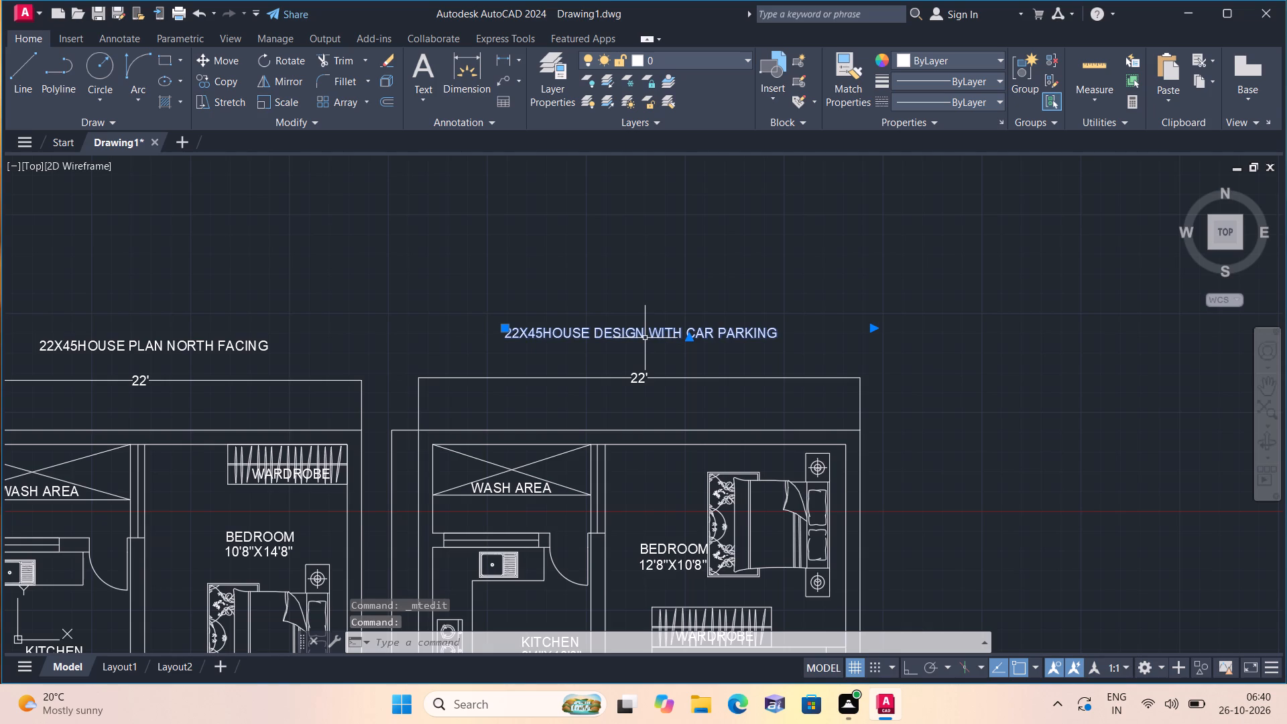
scroll(591, 351, "up", 1)
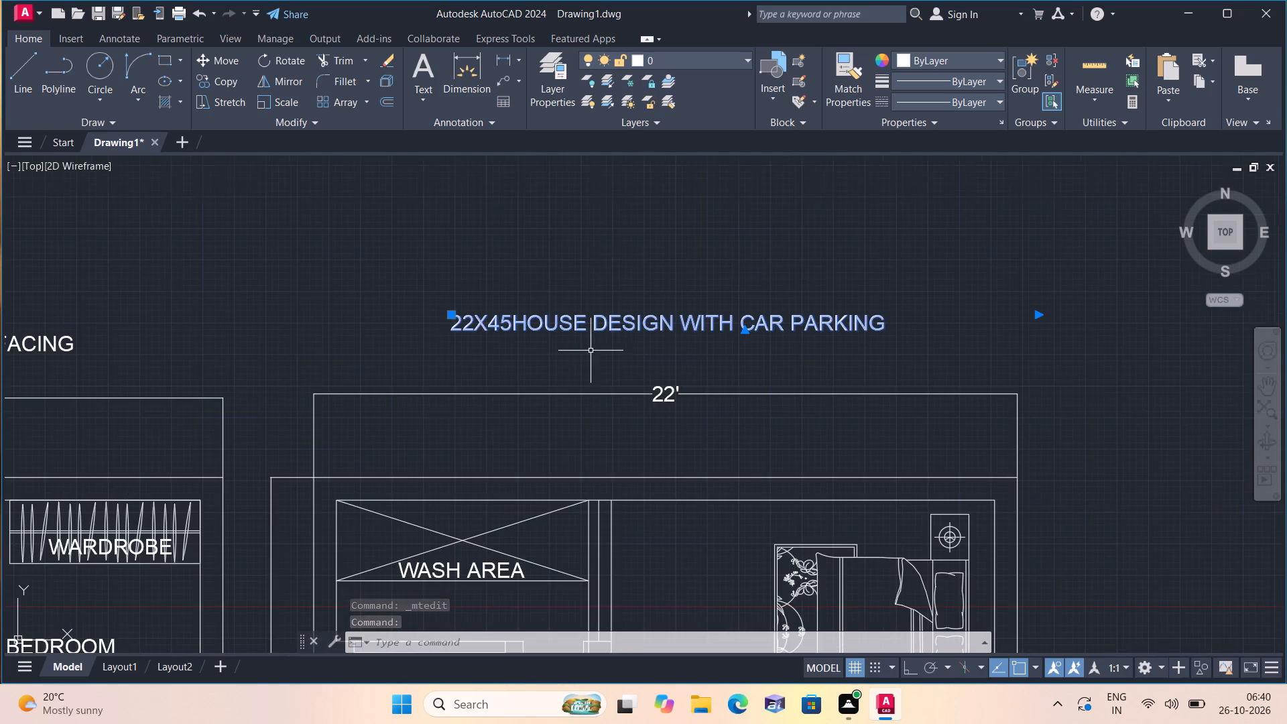
left_click(452, 313)
left_click(452, 331)
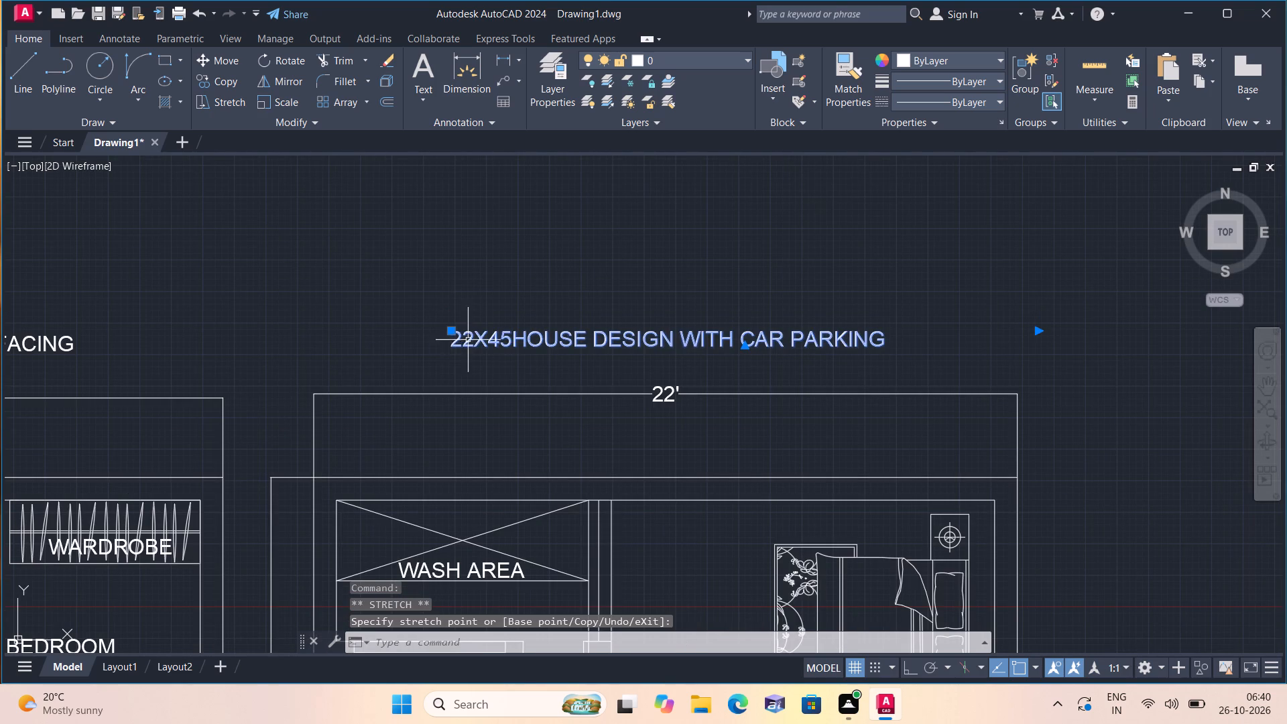
key("Escape")
Move the second plan's upper BEDROOM 12'8"X10'8" label up and away from the bed into the open floor beside the partition wall.
middle_click_drag(635, 410, 591, 260)
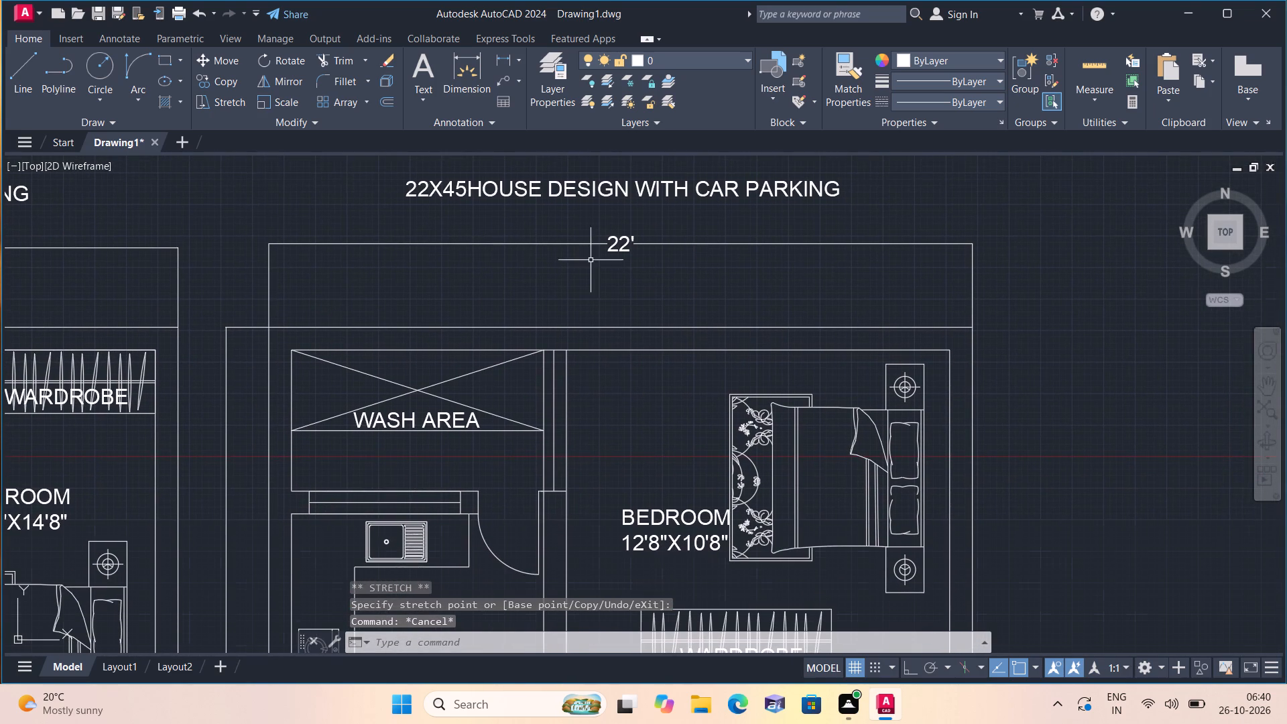
left_click(637, 506)
left_click(637, 509)
left_click(638, 516)
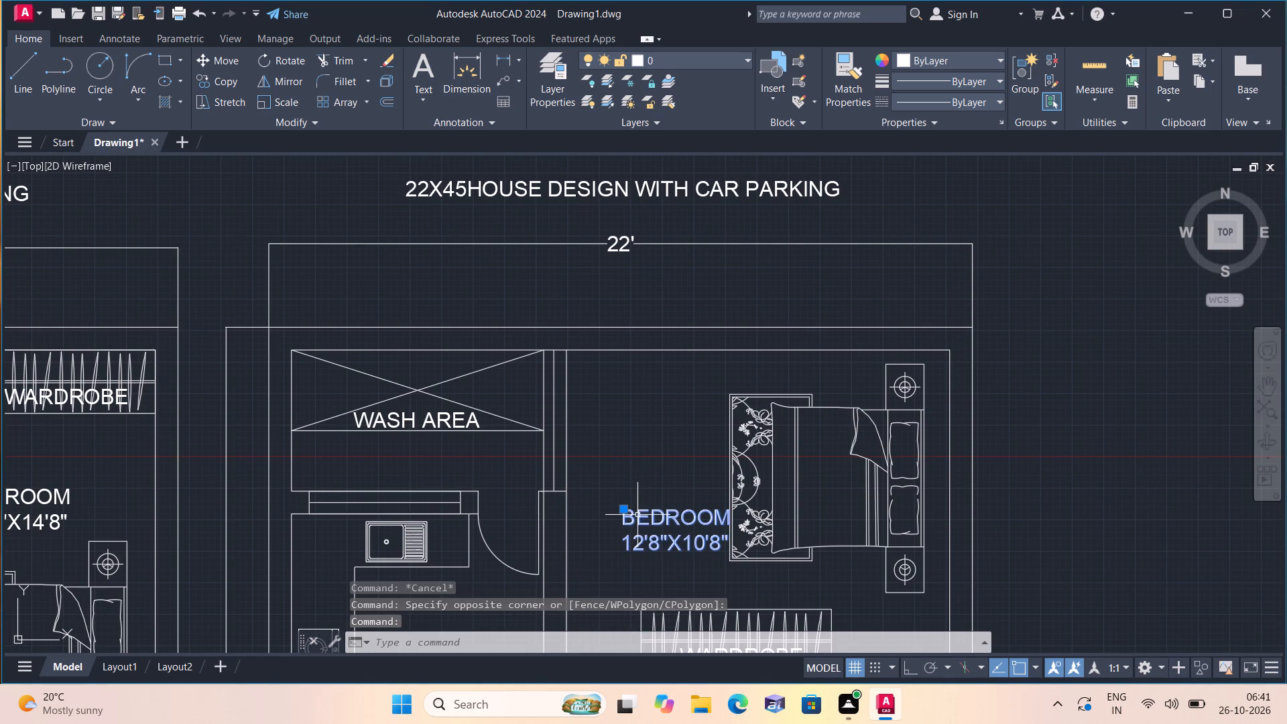
left_click(622, 509)
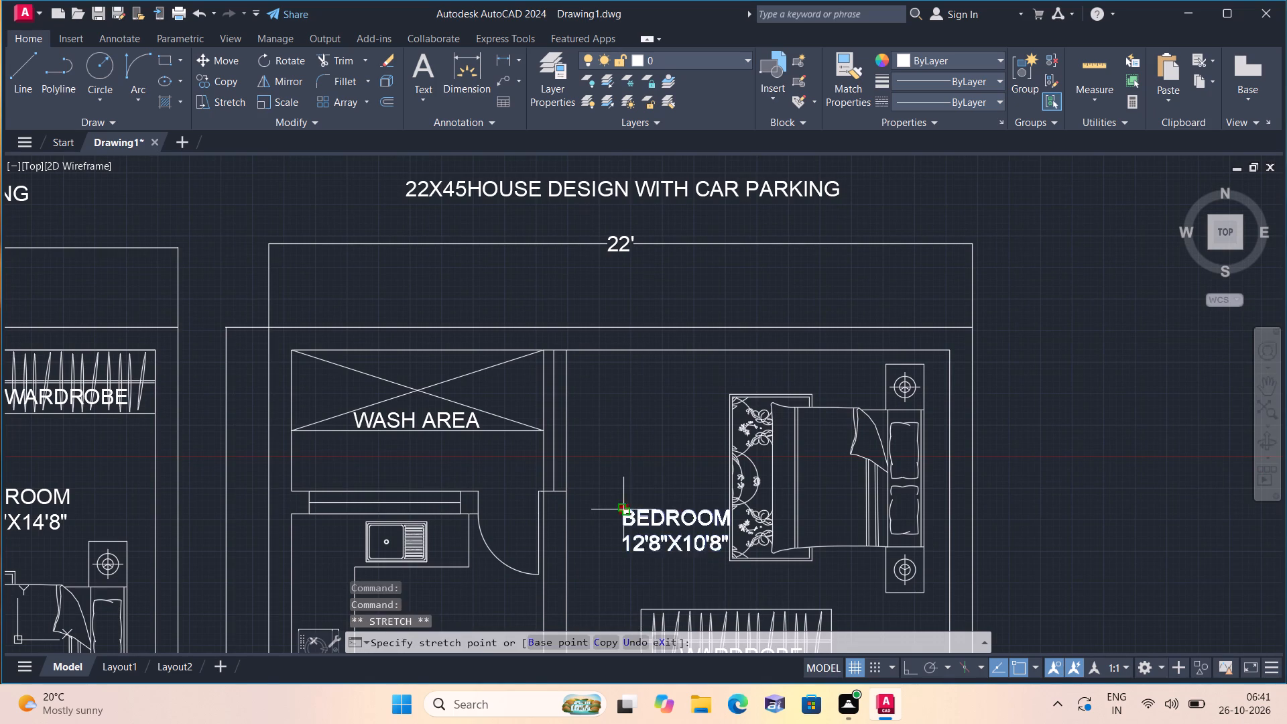
left_click(585, 447)
key("Escape")
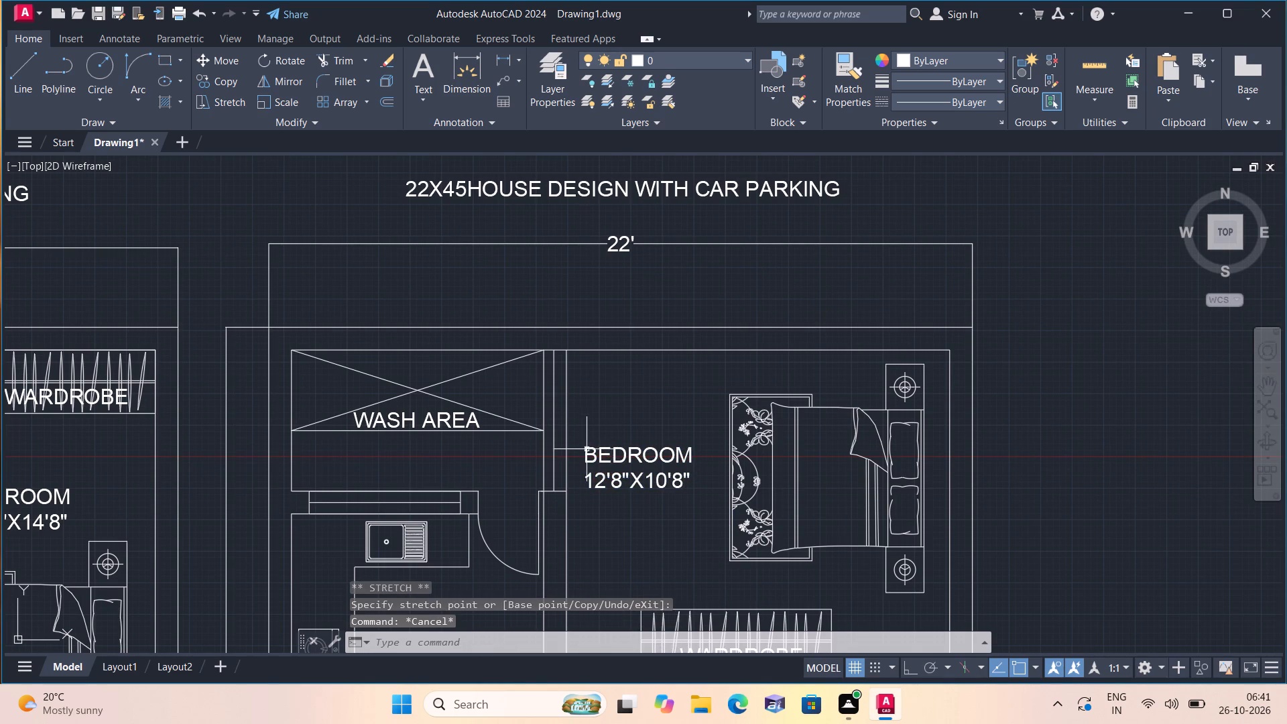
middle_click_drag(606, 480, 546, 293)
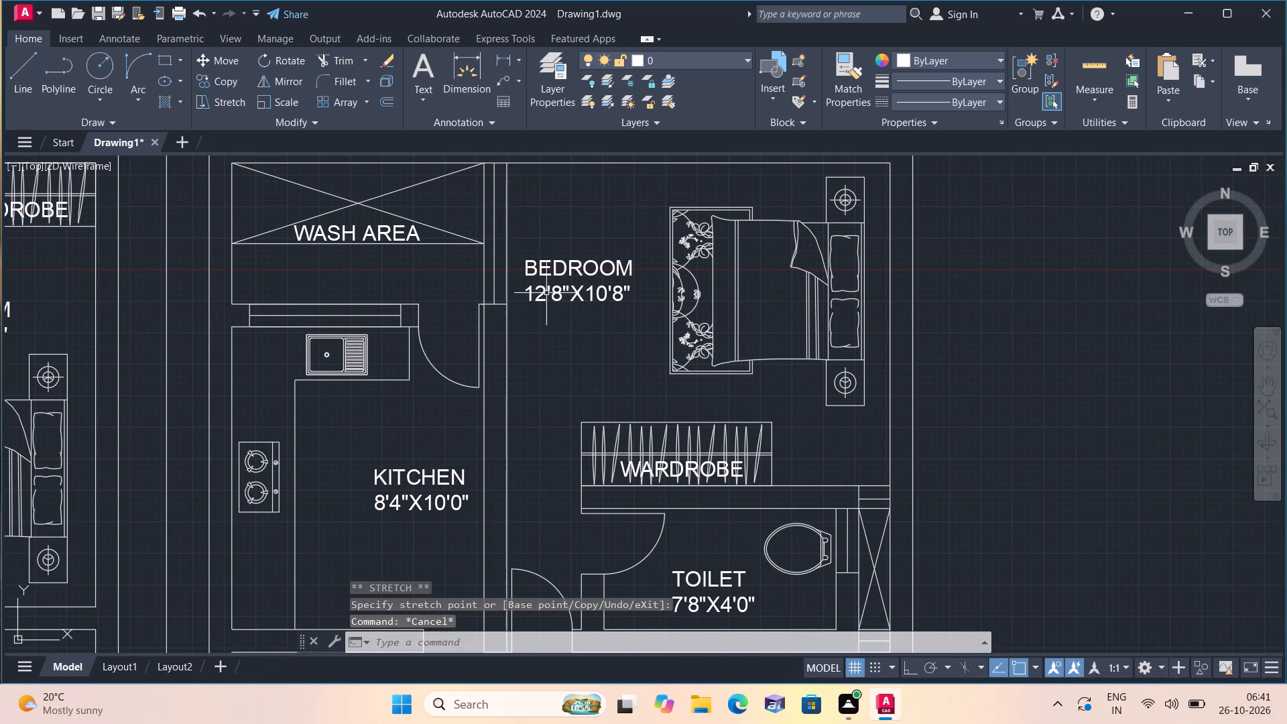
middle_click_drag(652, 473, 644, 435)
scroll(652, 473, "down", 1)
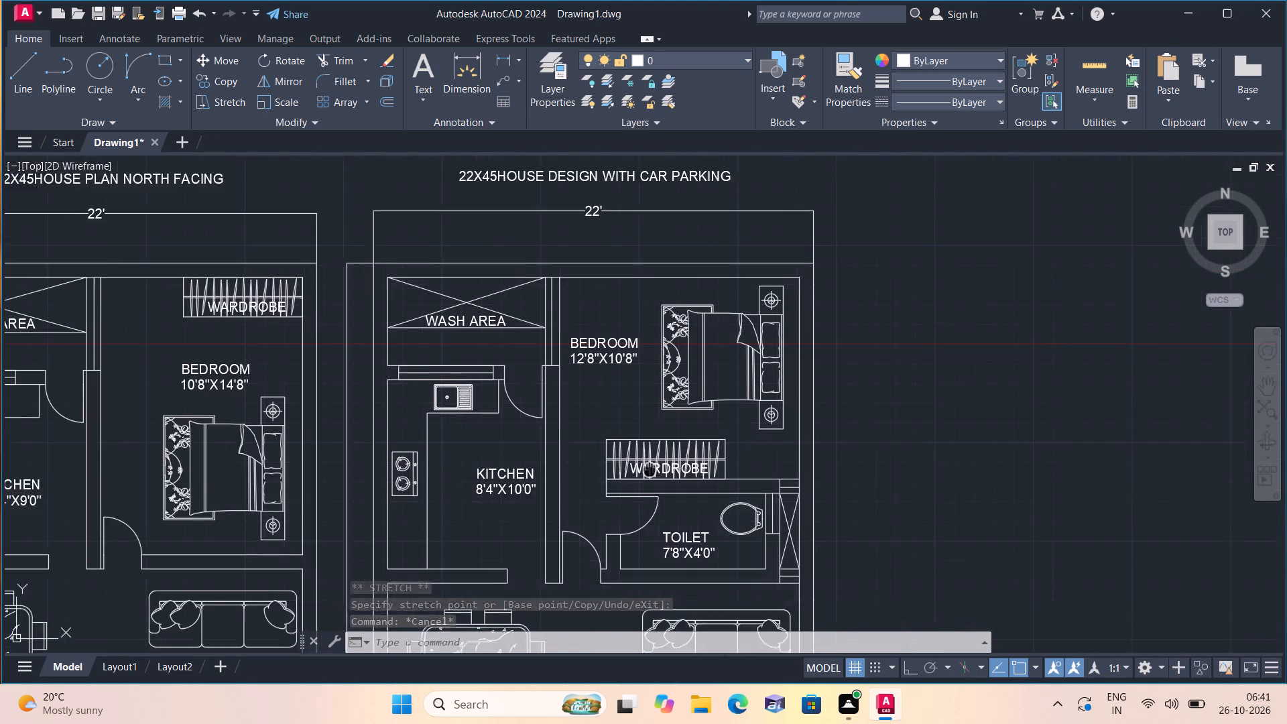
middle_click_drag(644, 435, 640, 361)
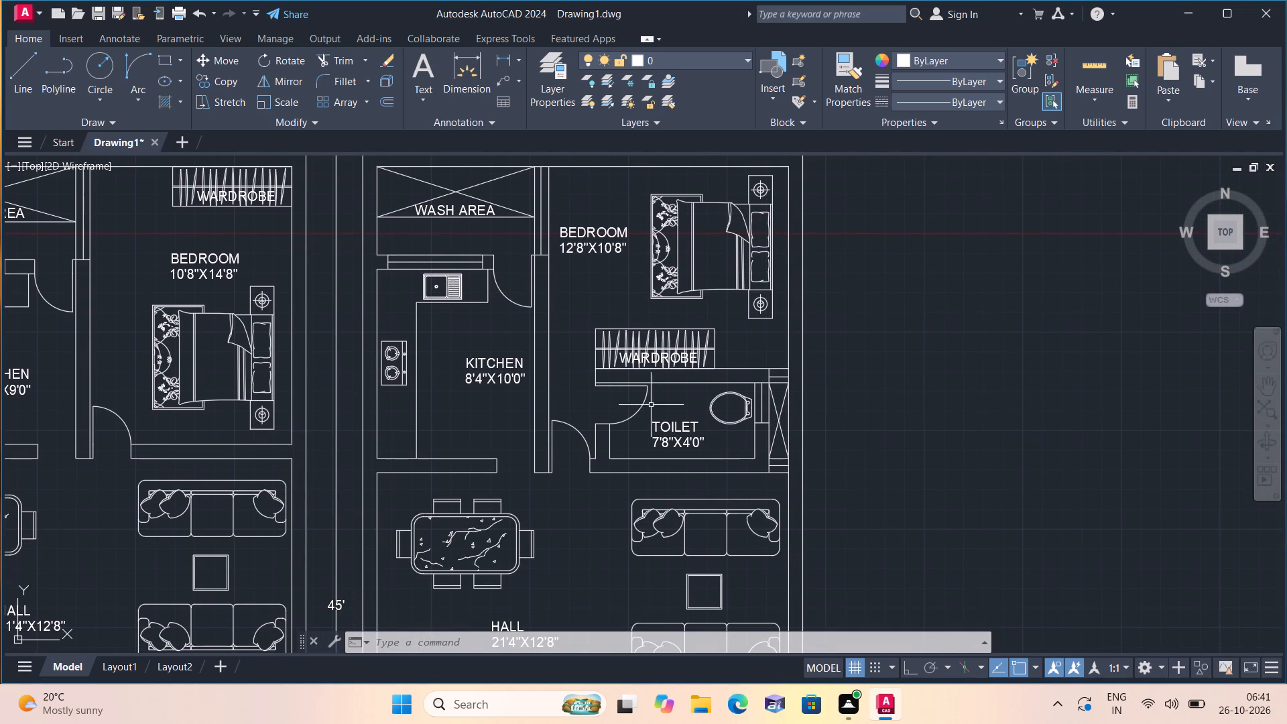
With Ortho on, draw a line 1' out from the second plan's front bedroom window end, across to the parking side wall's outer face, and back to the wall.
middle_click_drag(700, 471, 687, 320)
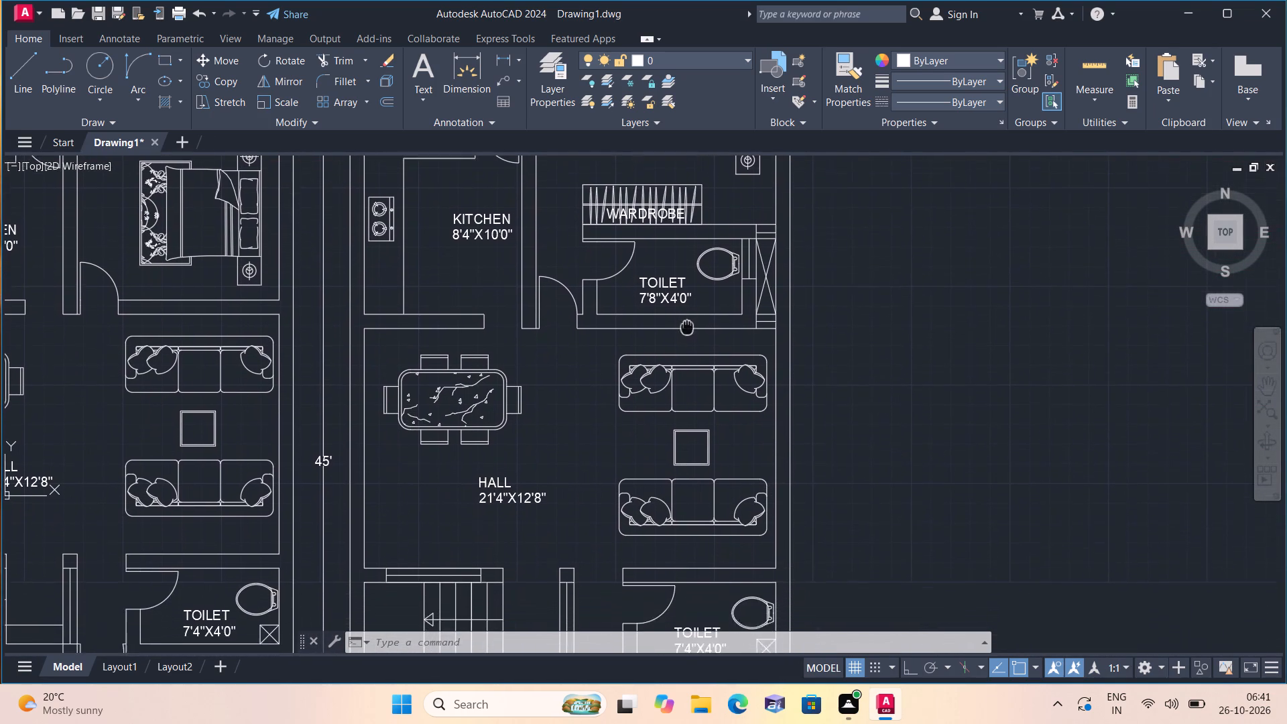
middle_click_drag(687, 320, 698, 289)
scroll(808, 492, "down", 1)
middle_click_drag(806, 492, 737, 339)
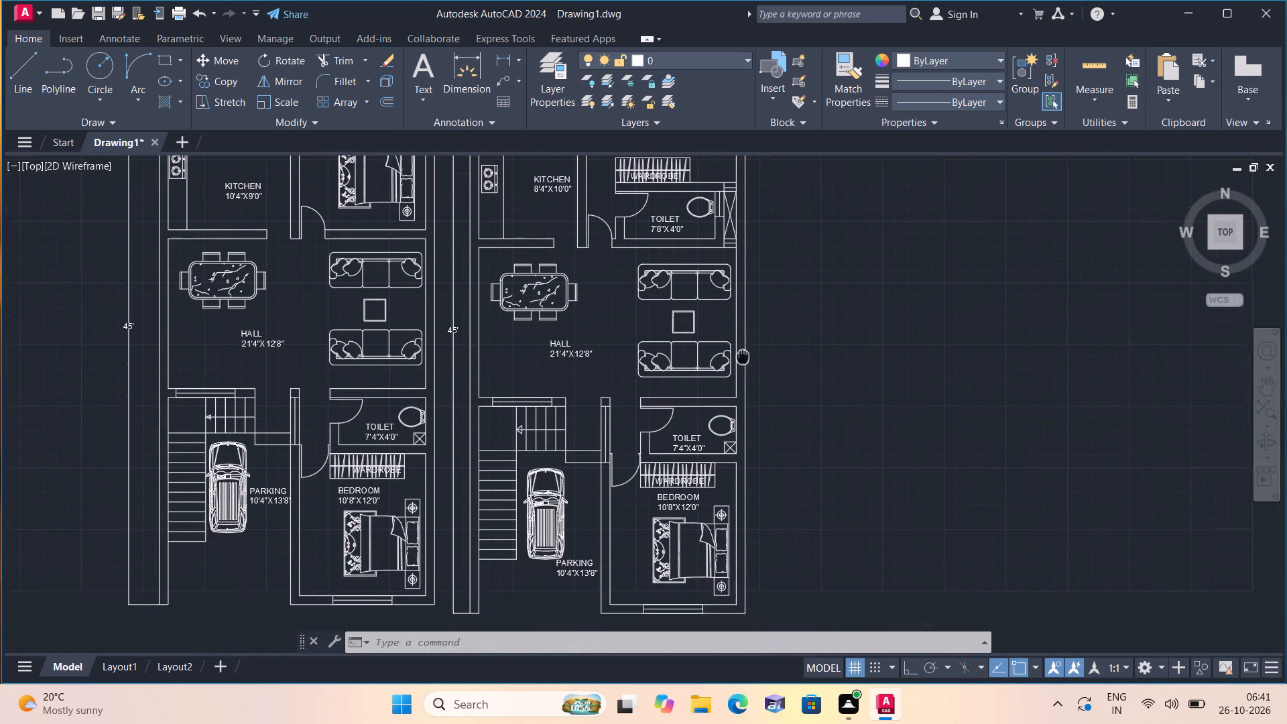
middle_click_drag(737, 339, 734, 312)
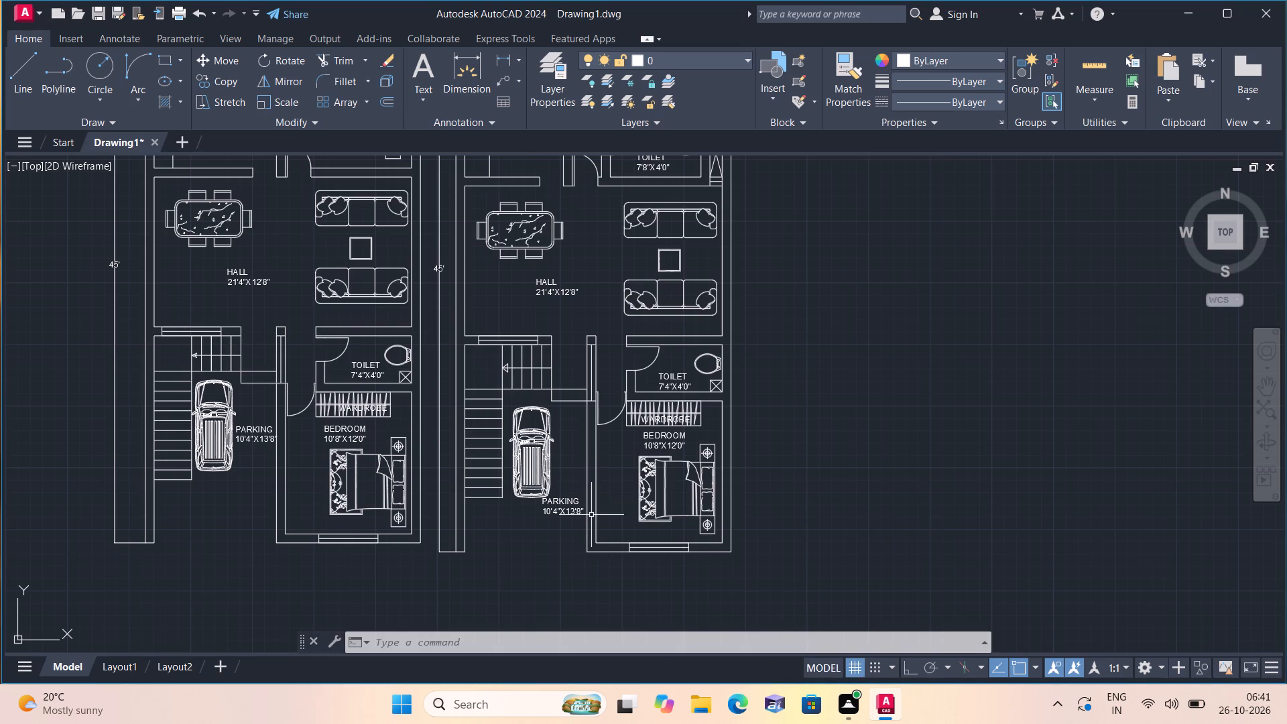
key("l")
key("space")
key("F8")
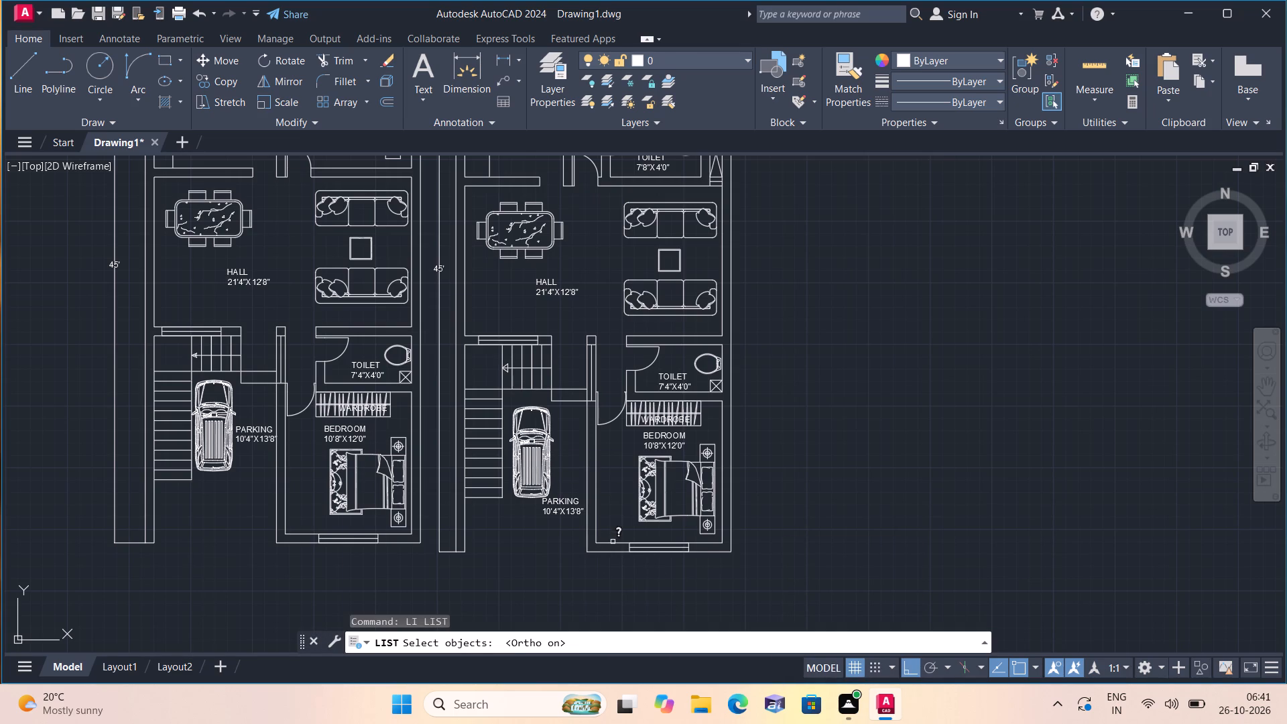
key("Escape")
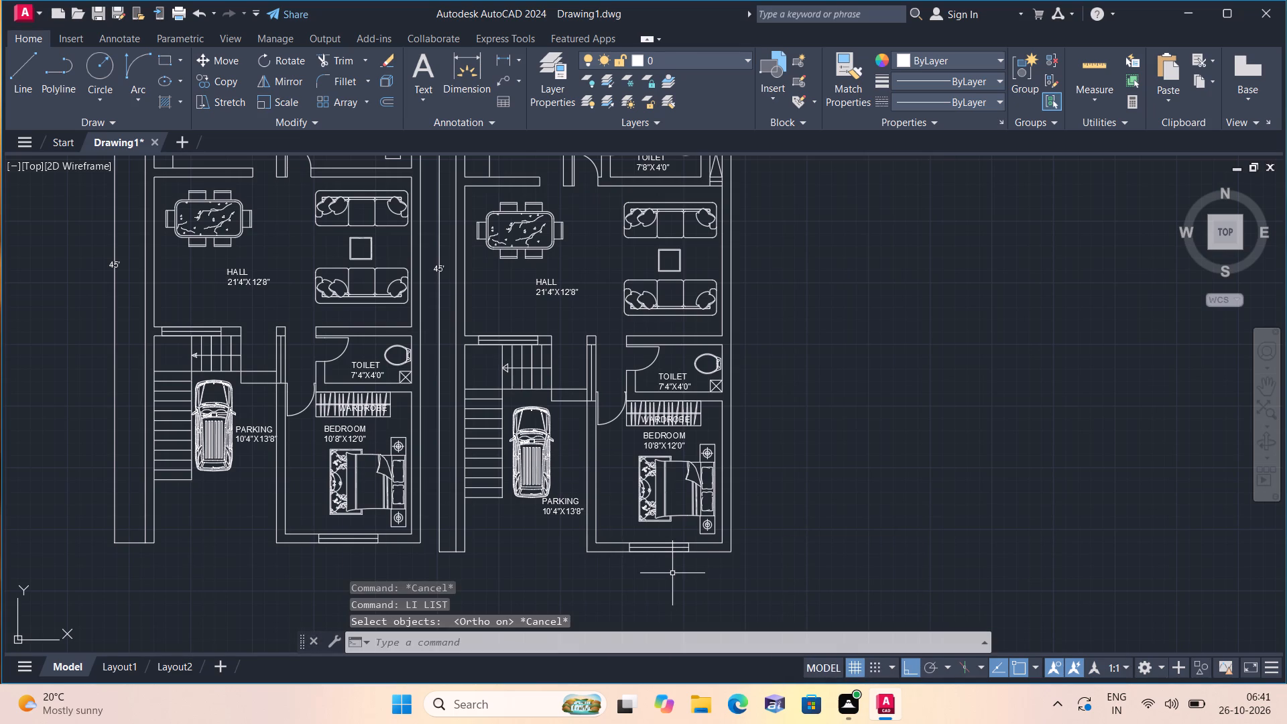
key("l")
key("space")
scroll(688, 583, "up", 1)
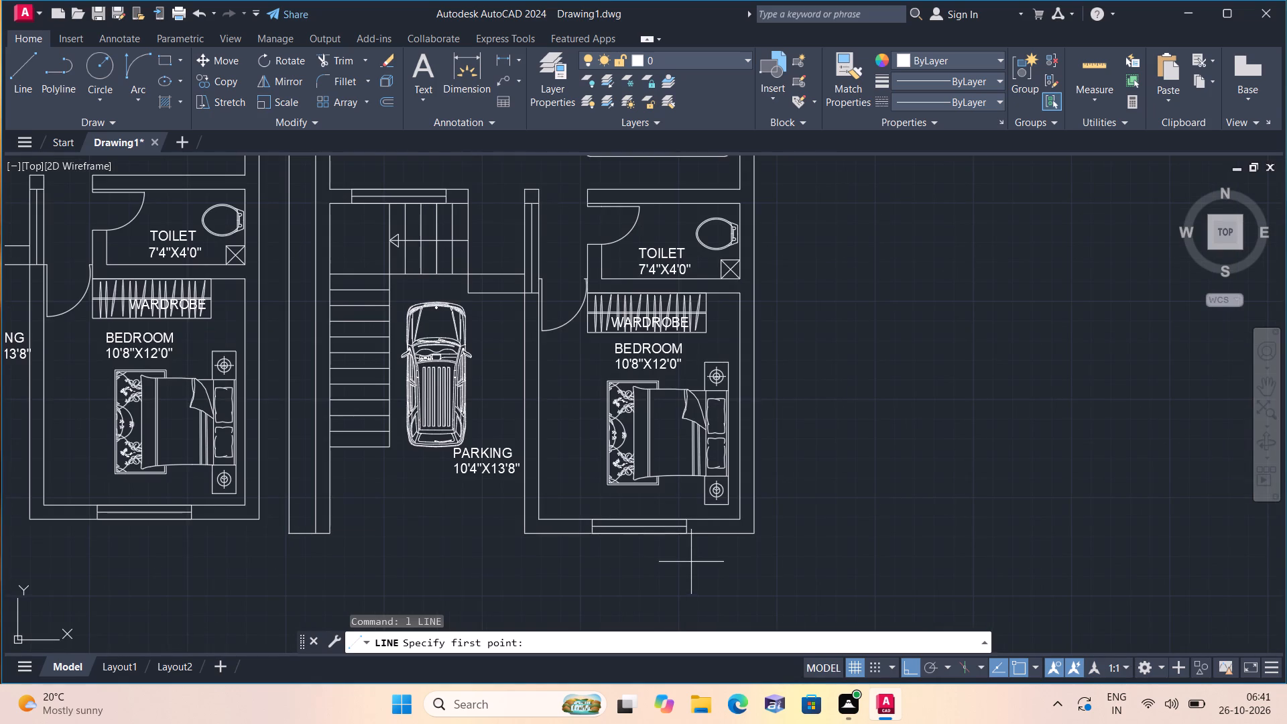
left_click(690, 534)
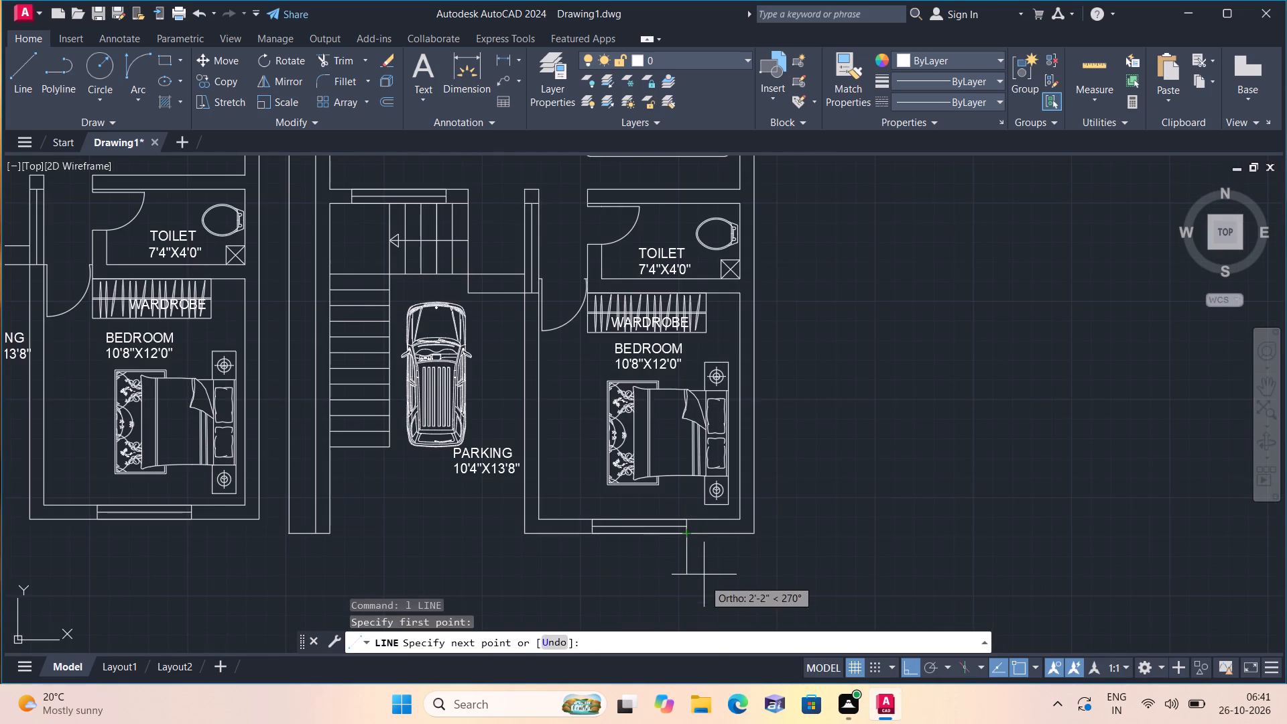
type("1'")
key("space")
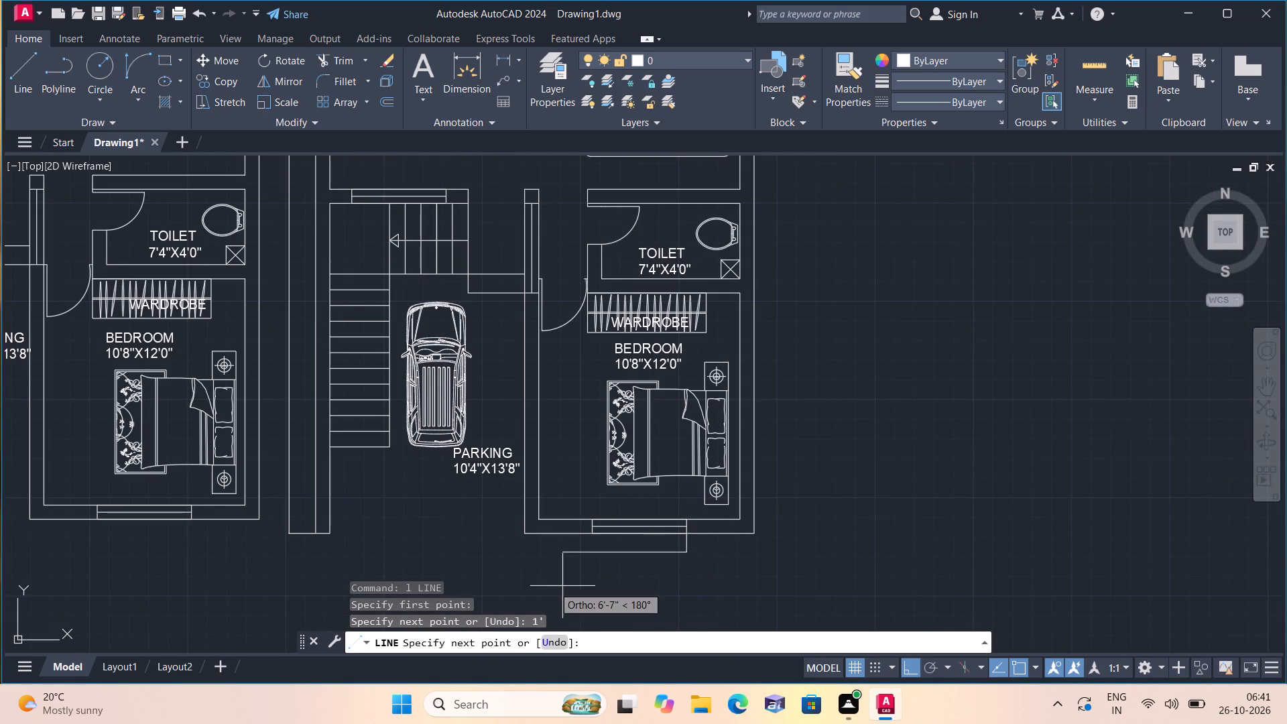
scroll(373, 569, "up", 1)
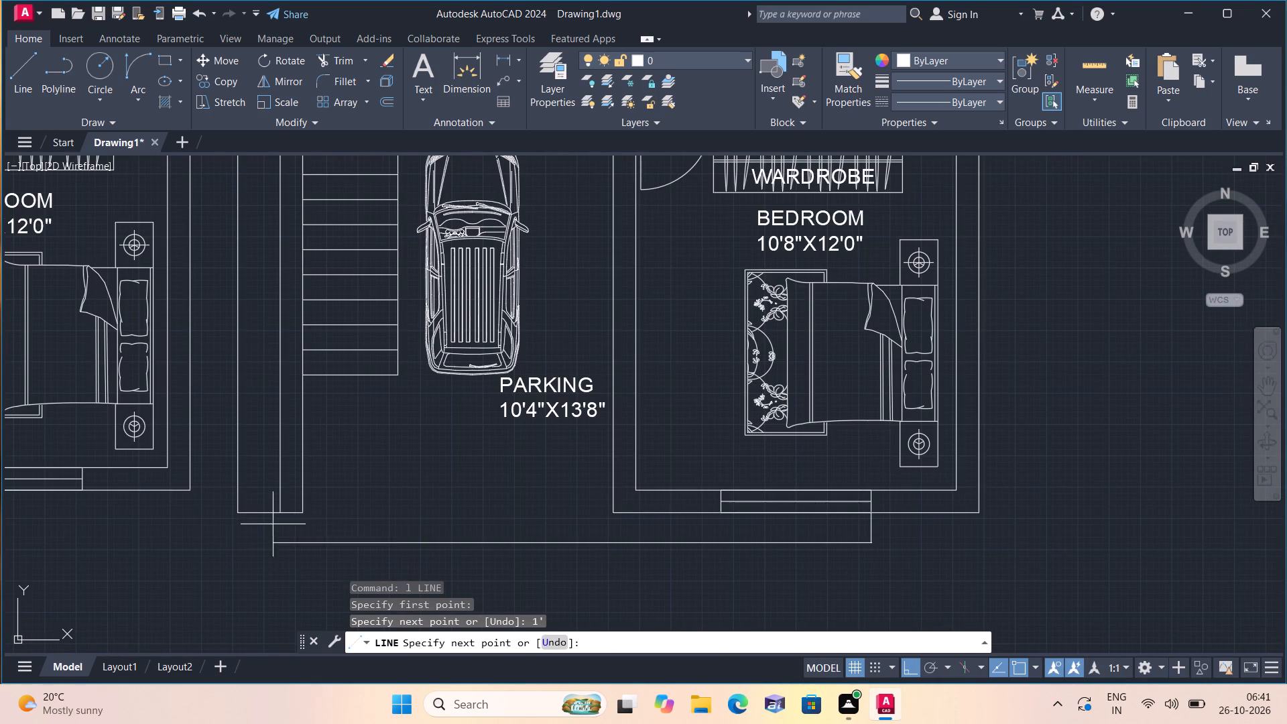
left_click(281, 542)
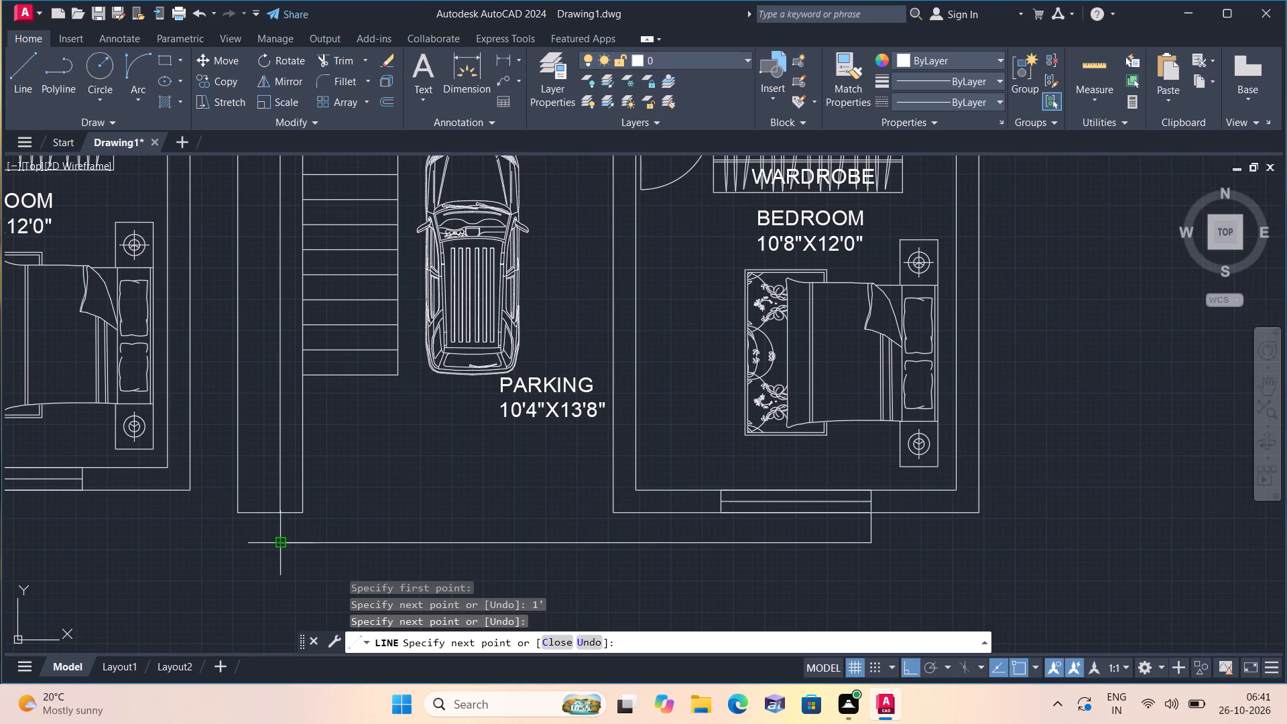
left_click(283, 515)
key("space")
scroll(294, 510, "down", 2)
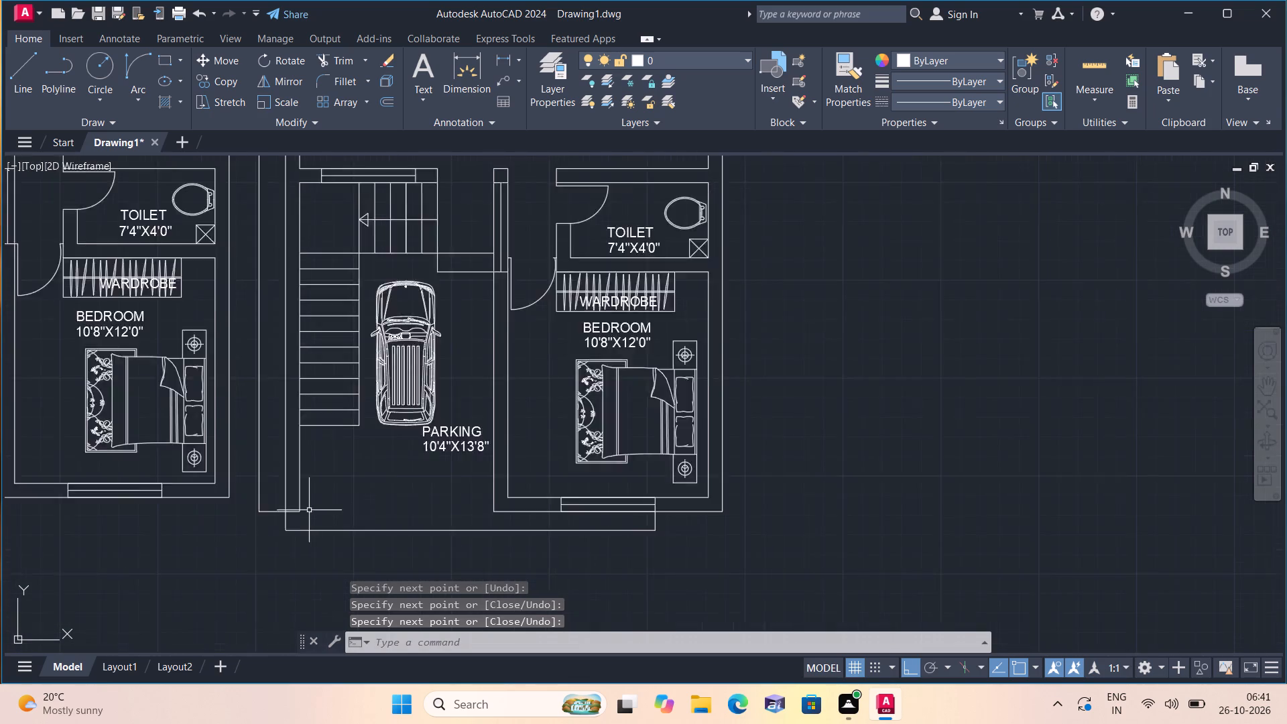
Draw the matching front outline on the first plan, 1' out from the bedroom window end, across to the parking side wall, and back to its corner.
middle_click_drag(166, 538, 465, 503)
key("space")
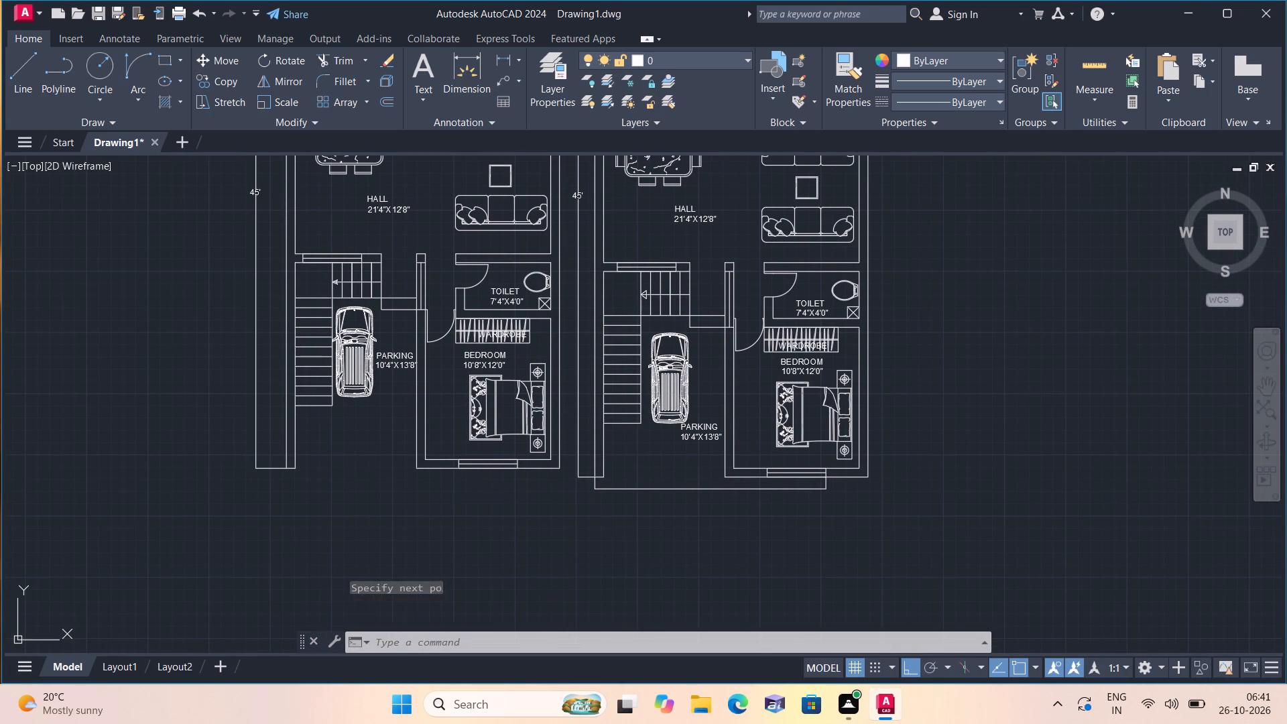
left_click(518, 471)
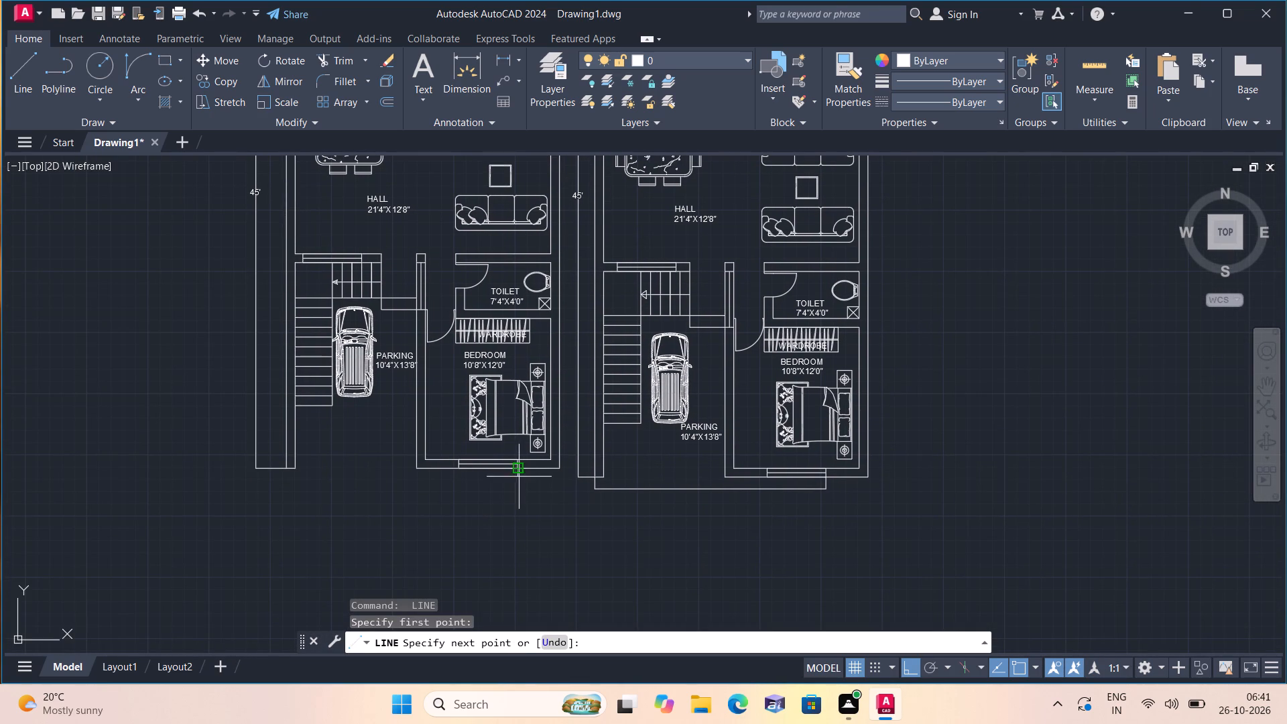
key("1")
key("apostrophe")
key("space")
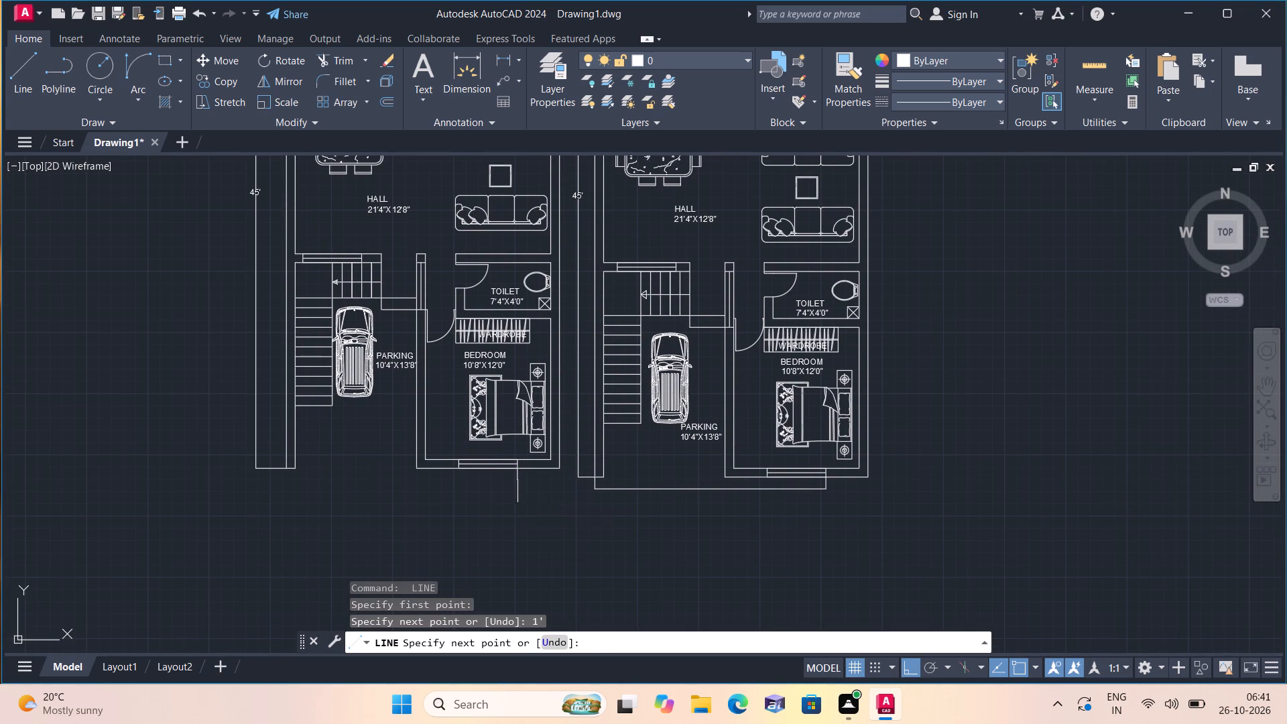
scroll(246, 505, "up", 1)
scroll(316, 478, "up", 1)
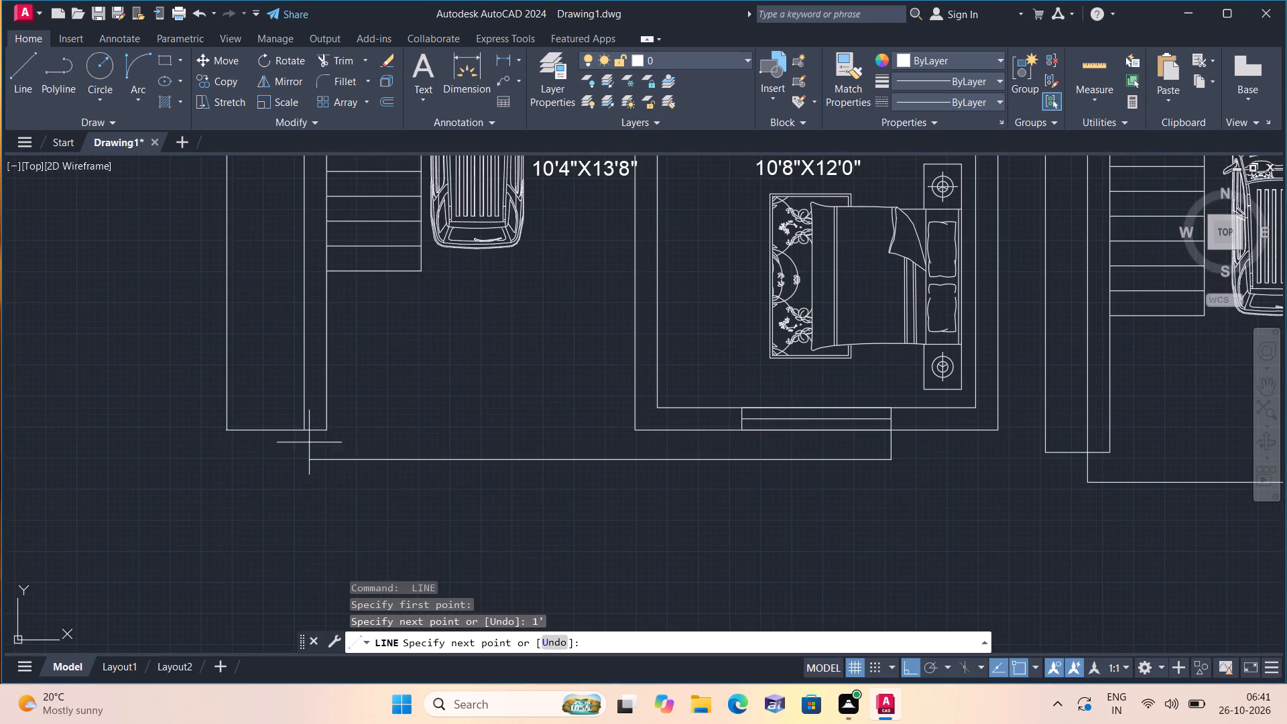
left_click(303, 457)
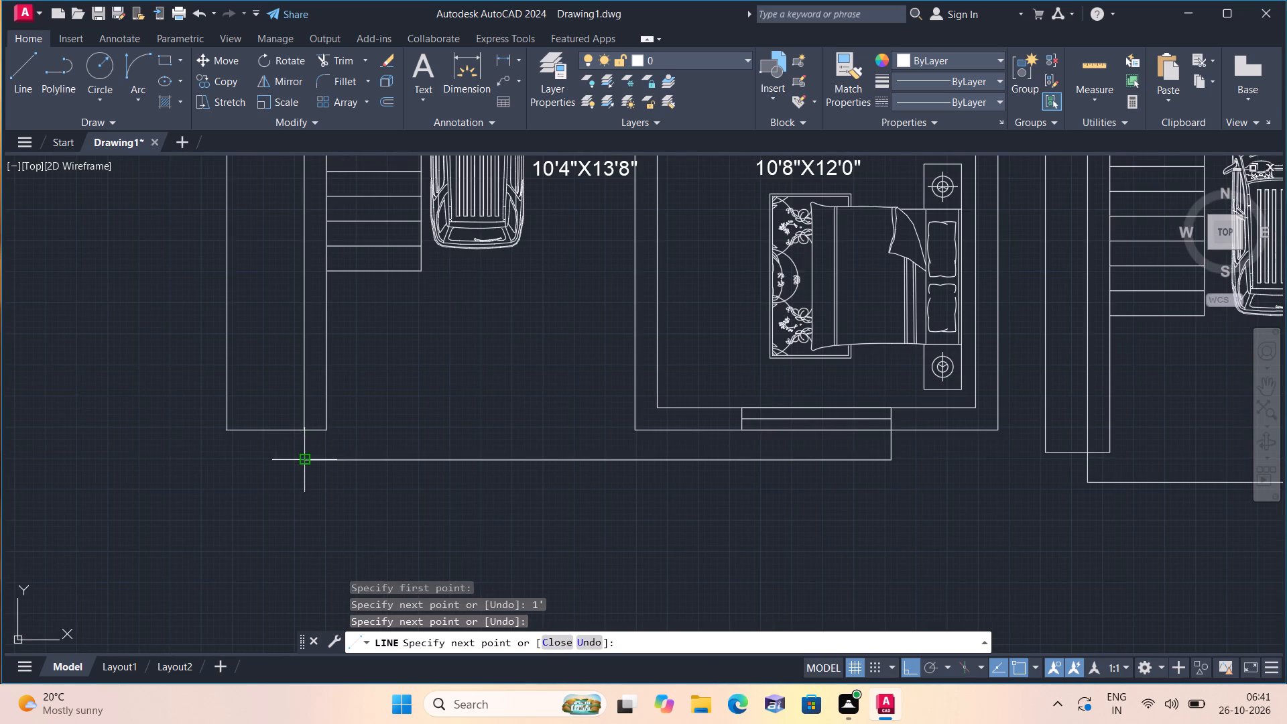
left_click(302, 433)
key("space")
scroll(367, 448, "down", 1)
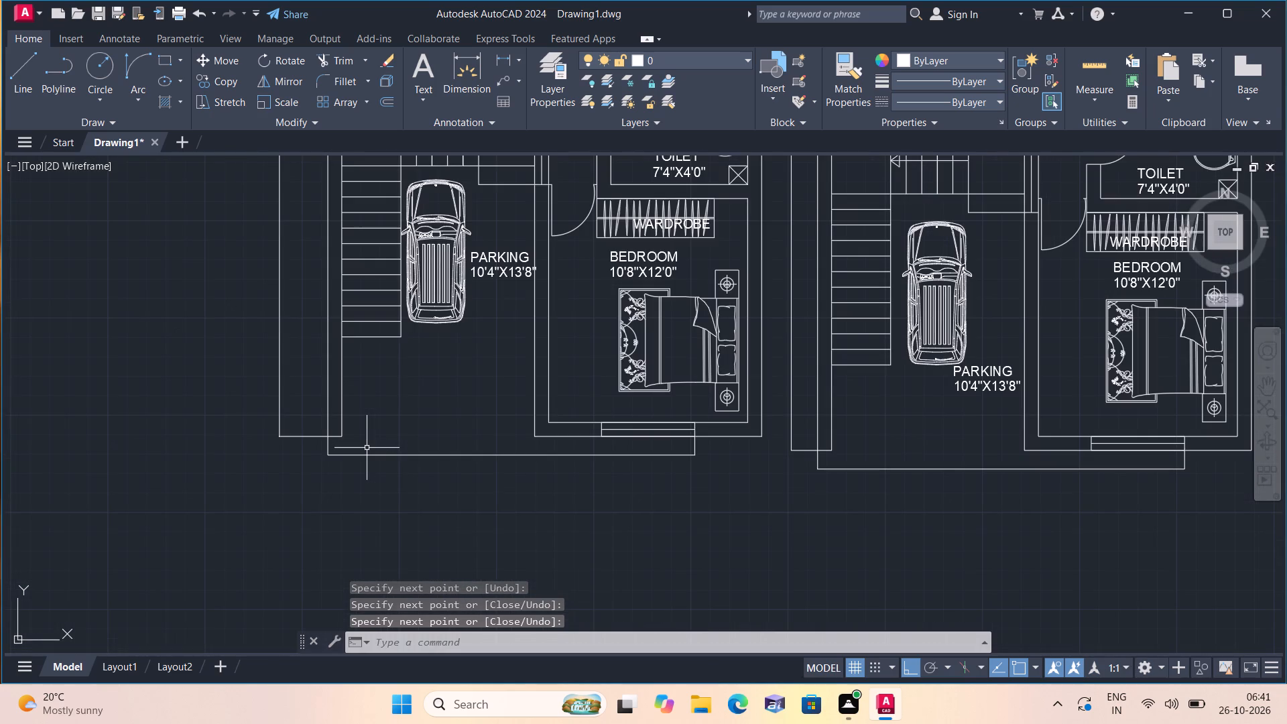
Hatch the first plan's wall between PARKING and the lower BEDROOM with a solid fill in colour 0,0,0, and try the wall beyond the front window.
type("h")
key("space")
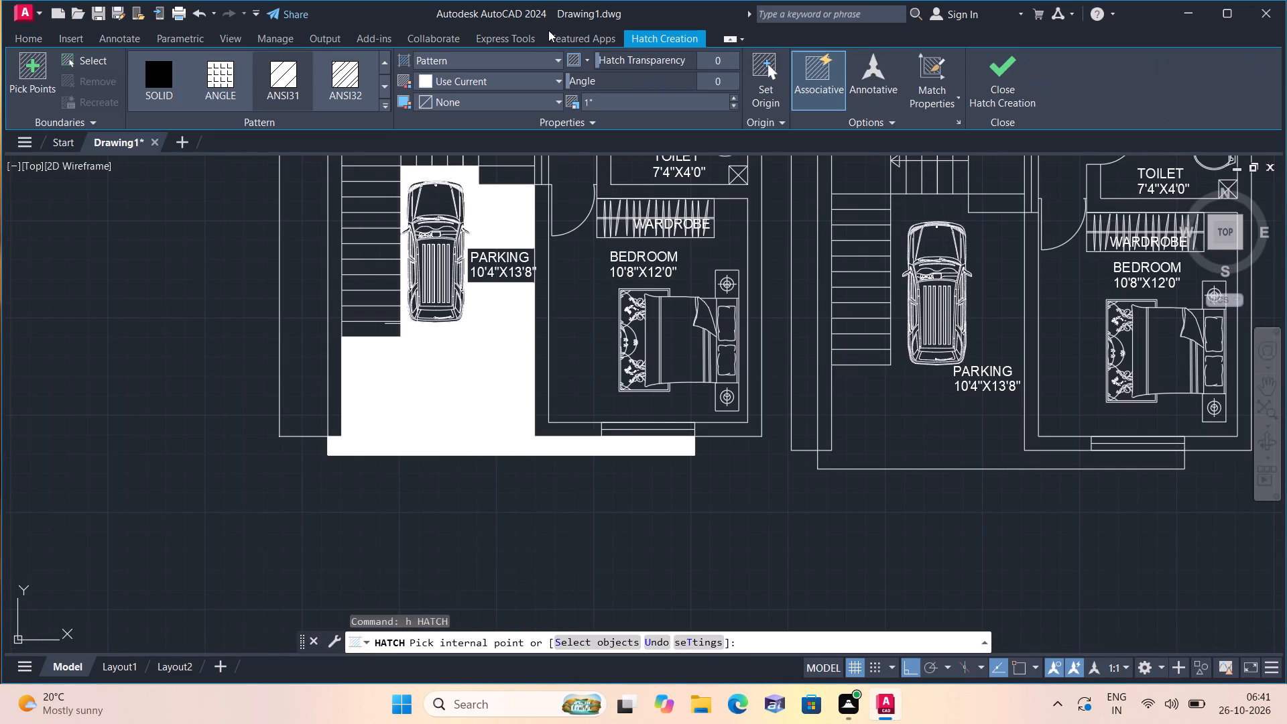
left_click(507, 54)
left_click(453, 80)
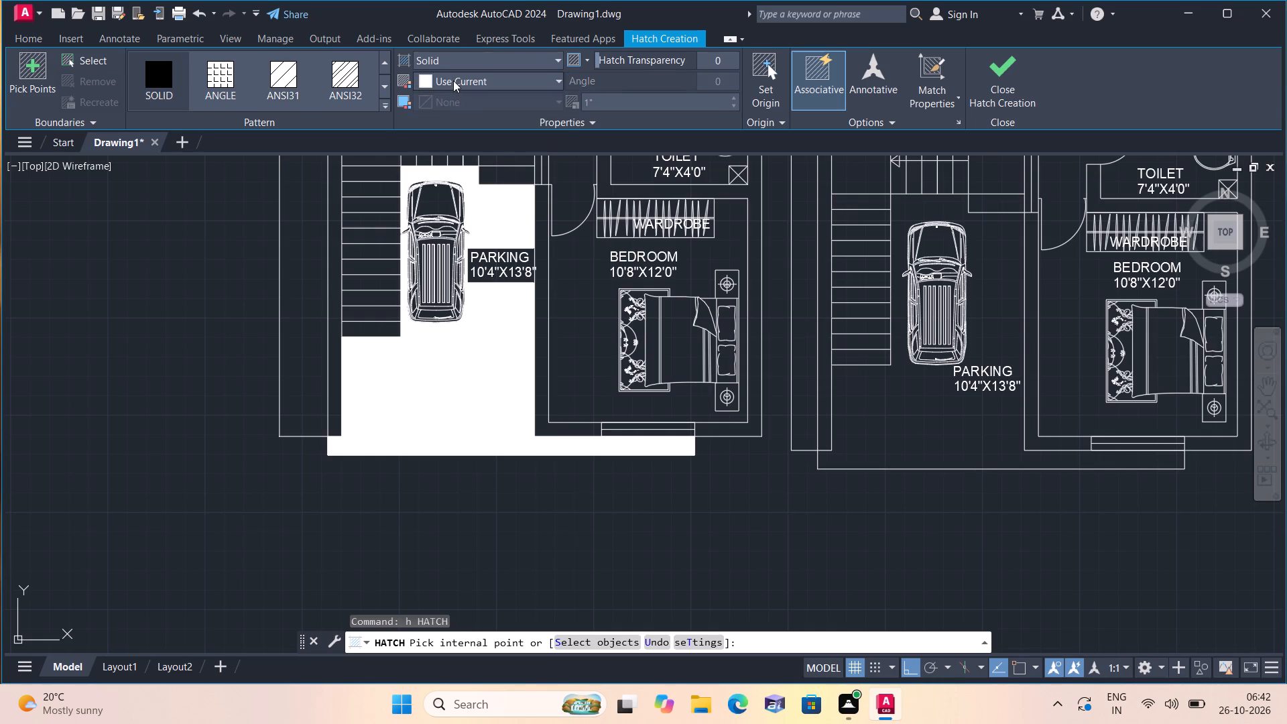
left_click(453, 80)
left_click(428, 152)
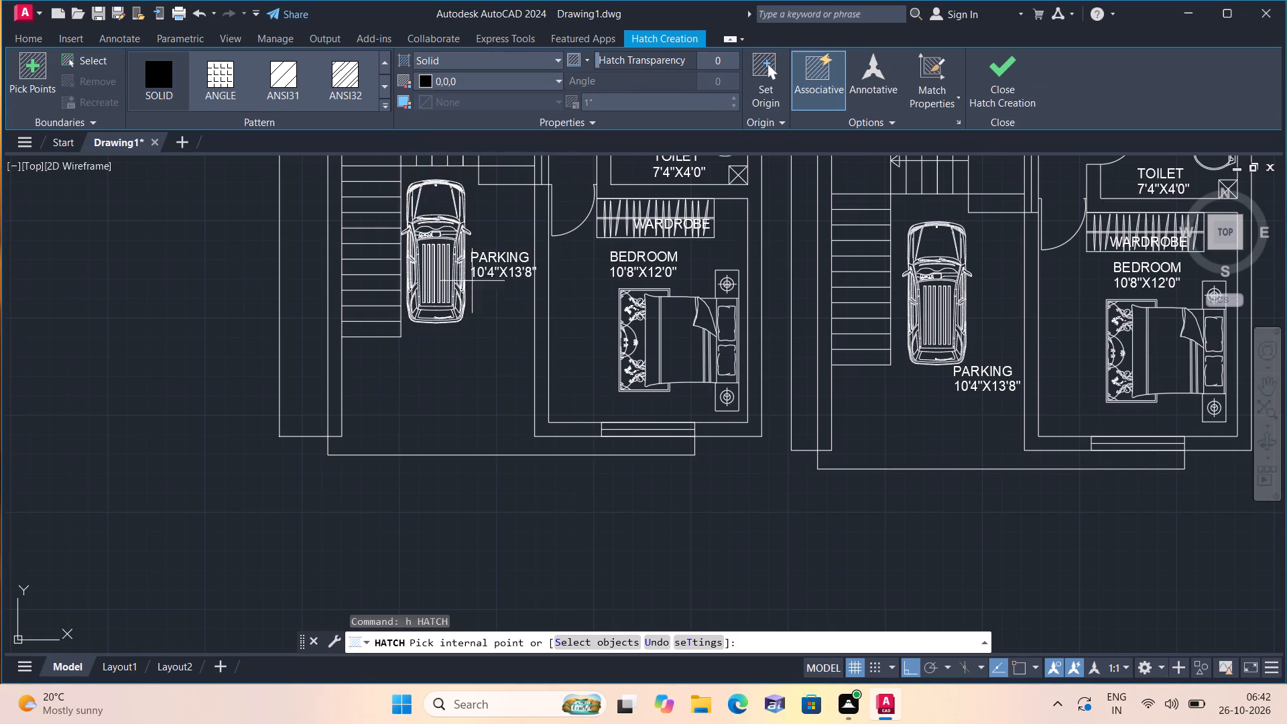
left_click(544, 372)
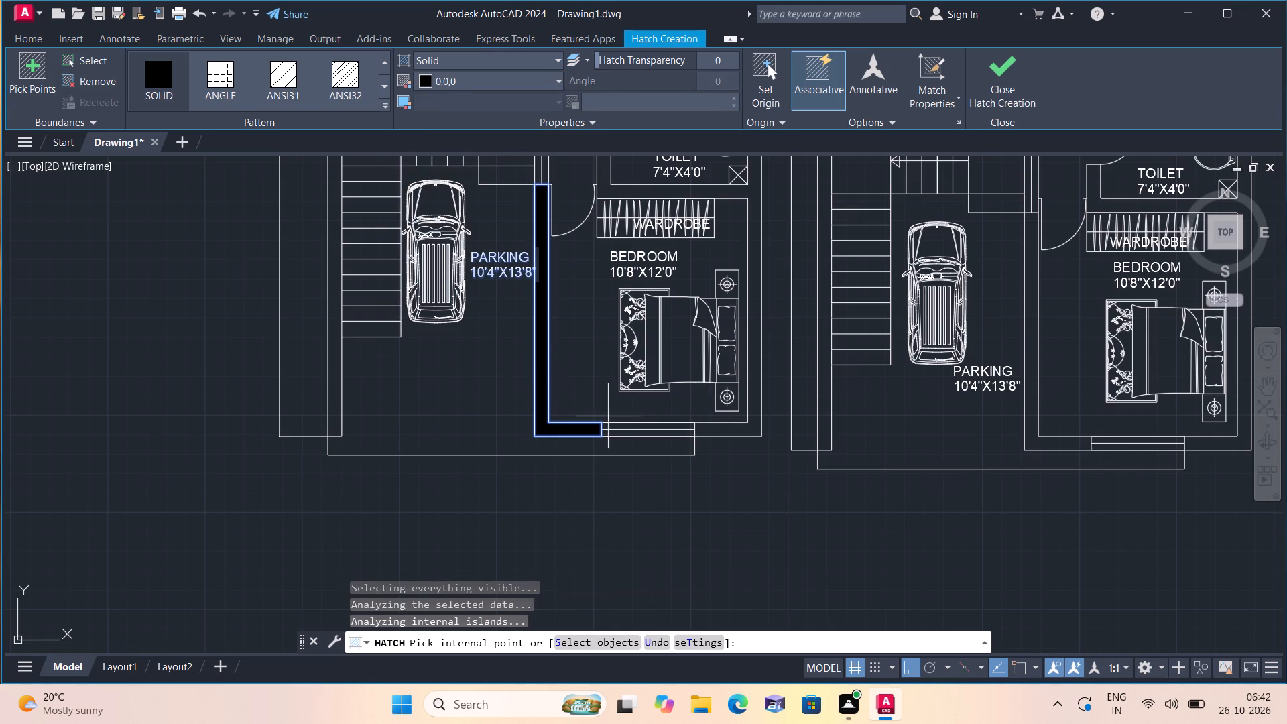
left_click(725, 428)
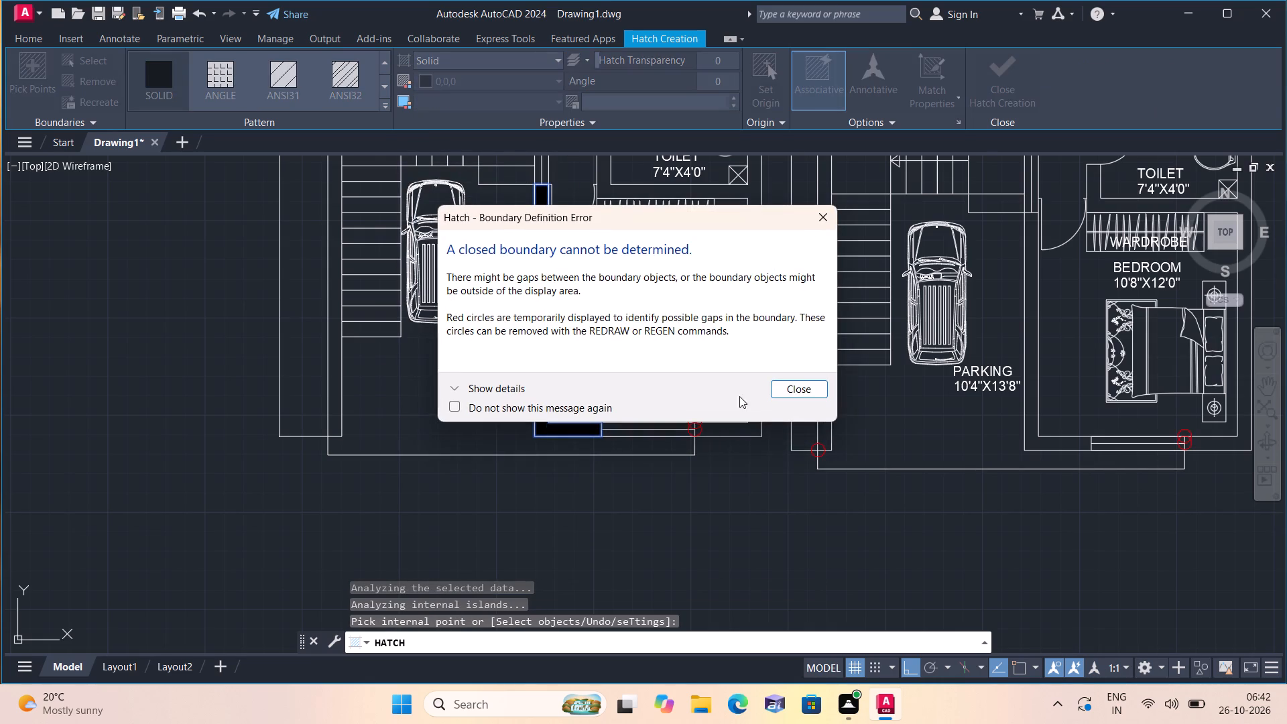
left_click(824, 211)
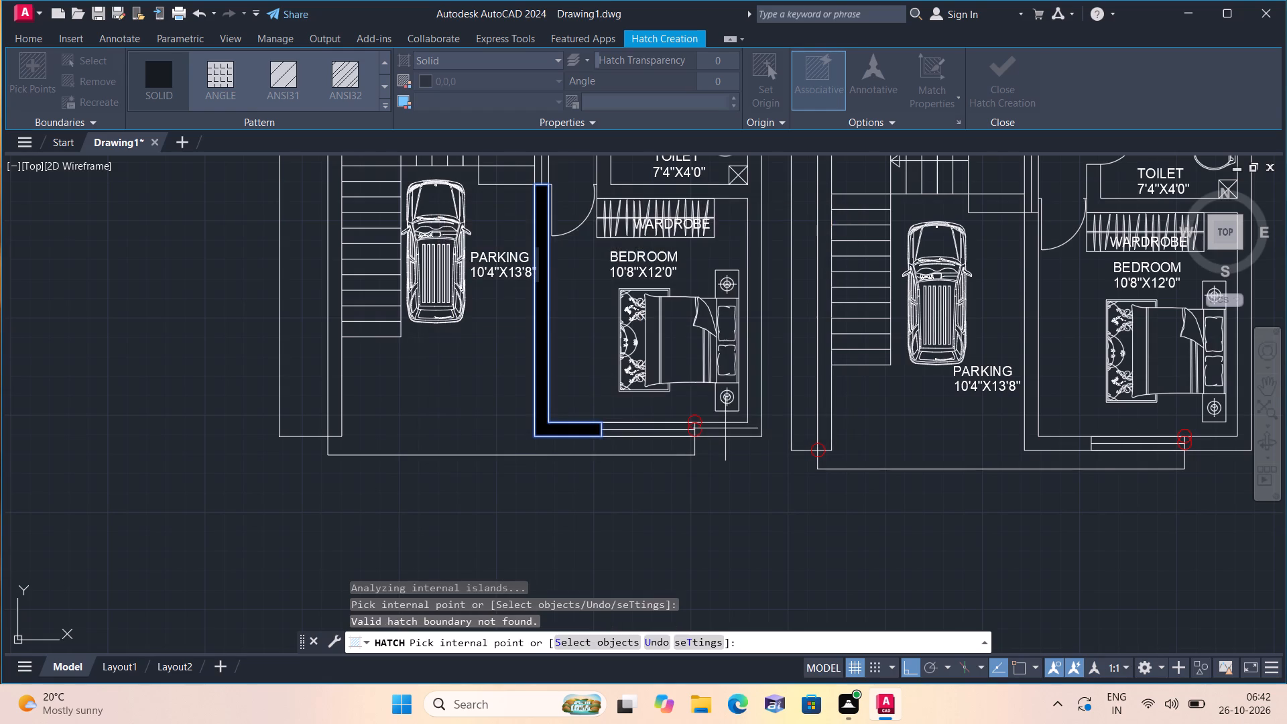
Add solid fill to the first plan's small wall pier and the wall stub beside the staircase window, and try the toilet wall and the window's far side.
scroll(824, 211, "up", 1)
middle_click_drag(826, 219, 795, 442)
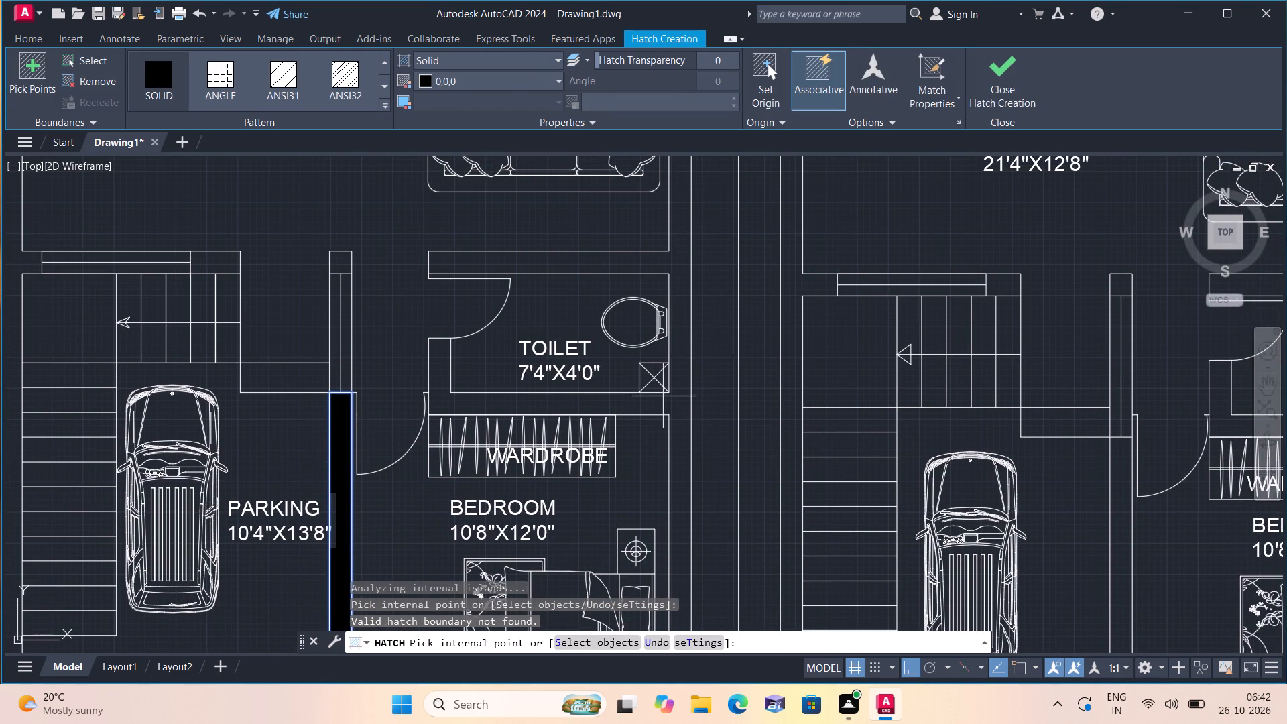
left_click(617, 260)
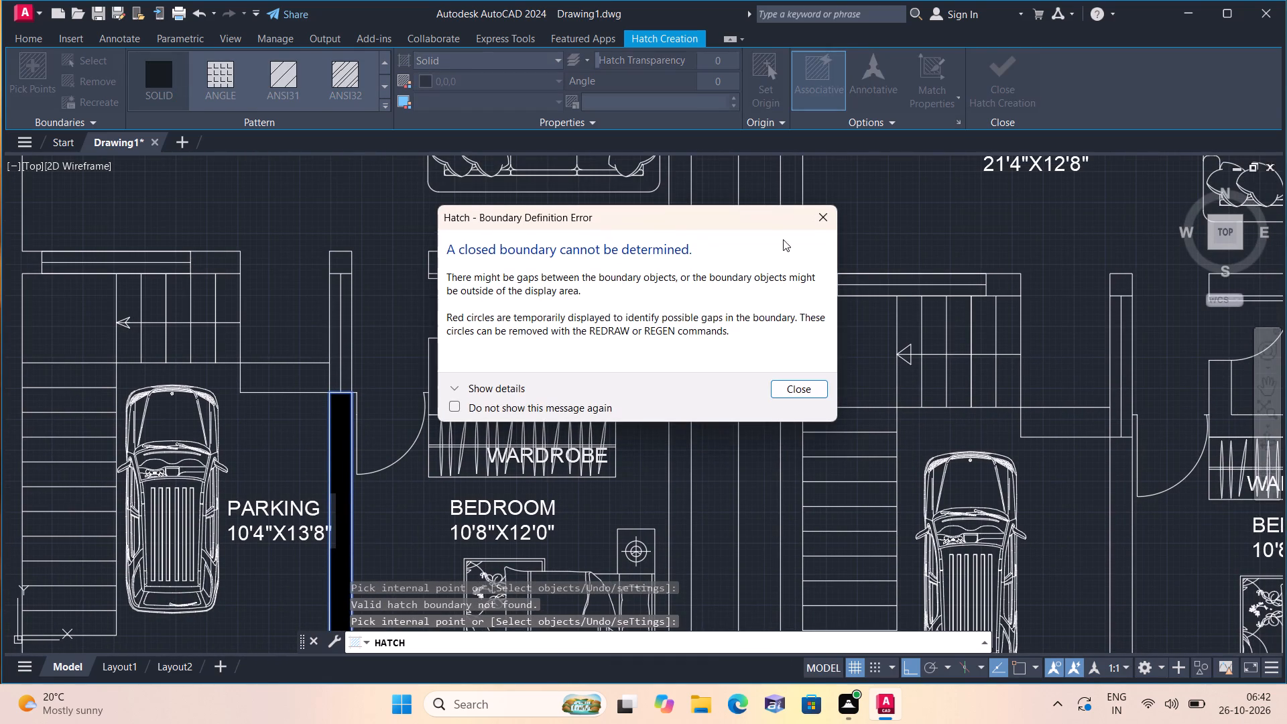
left_click(824, 216)
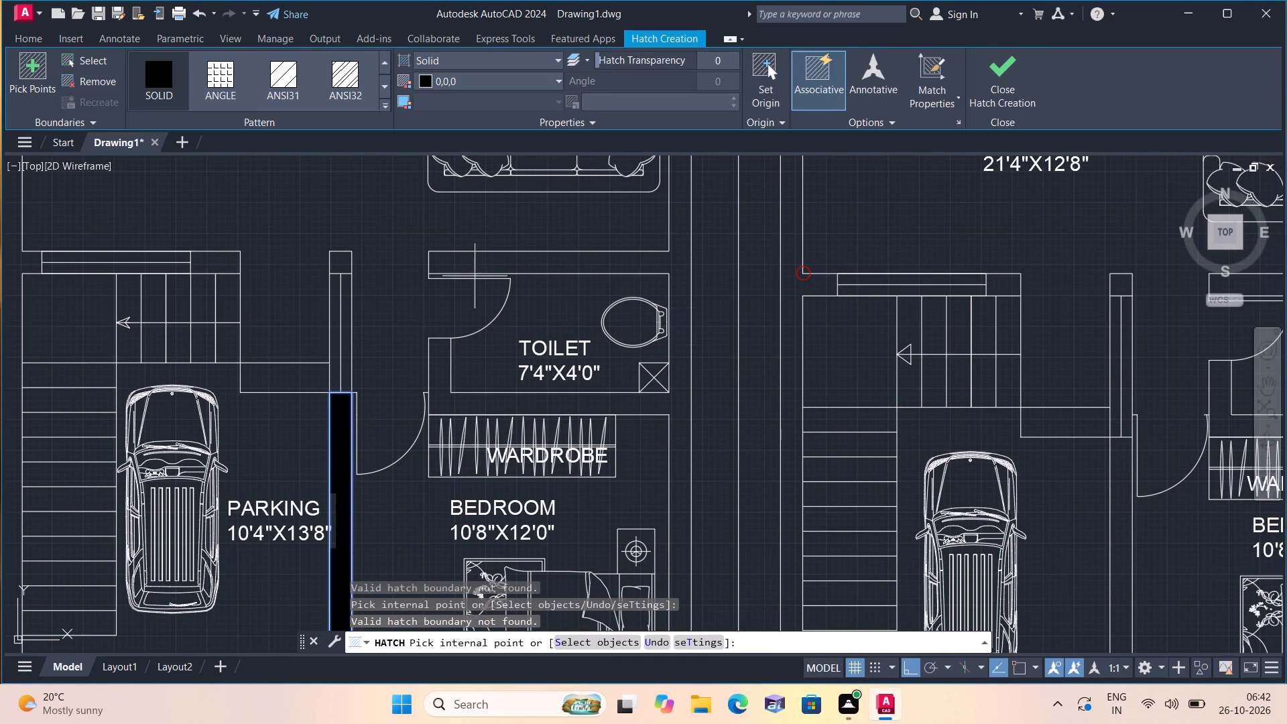
left_click(349, 263)
scroll(349, 263, "down", 1)
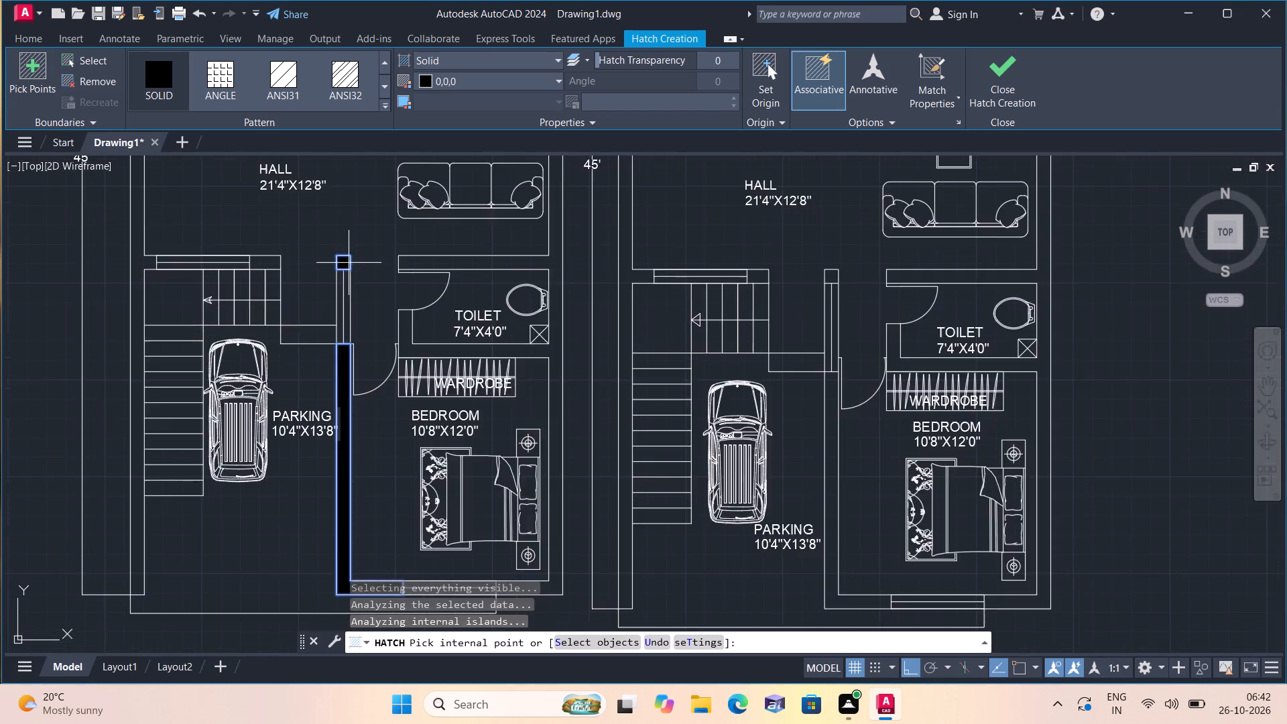
scroll(350, 266, "down", 1)
scroll(265, 270, "up", 2)
left_click(340, 253)
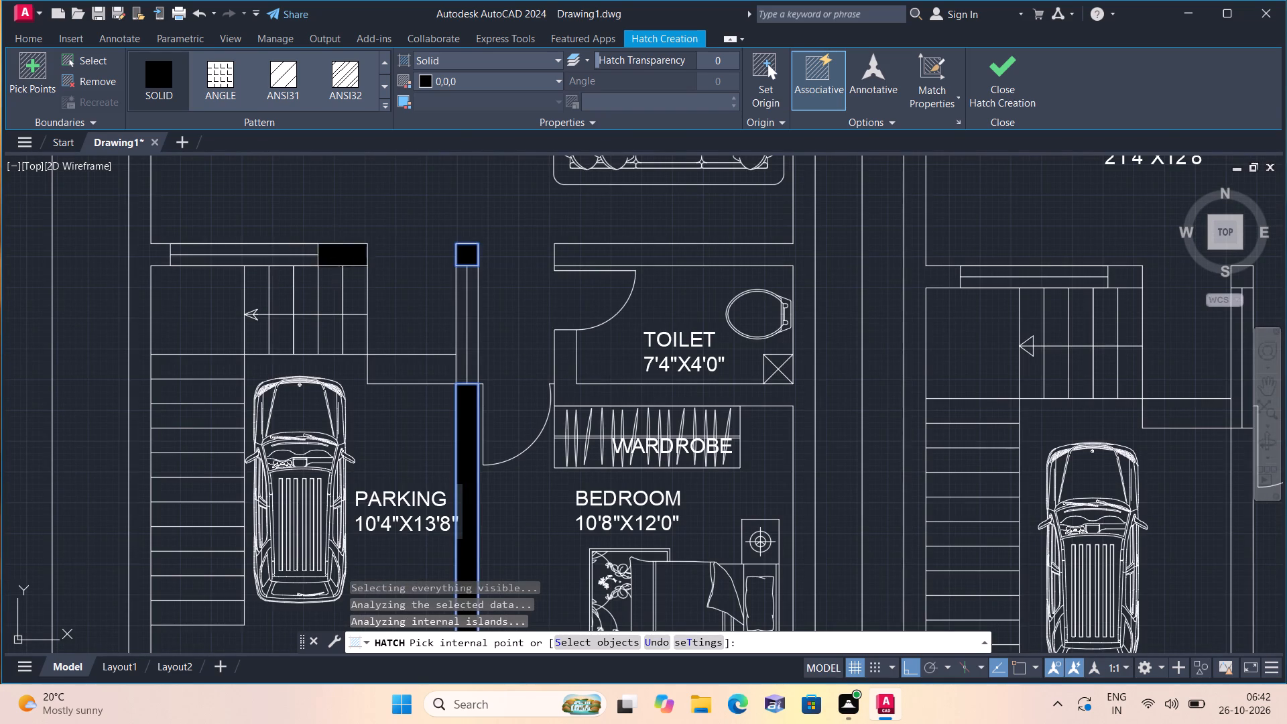
middle_click_drag(339, 258, 410, 386)
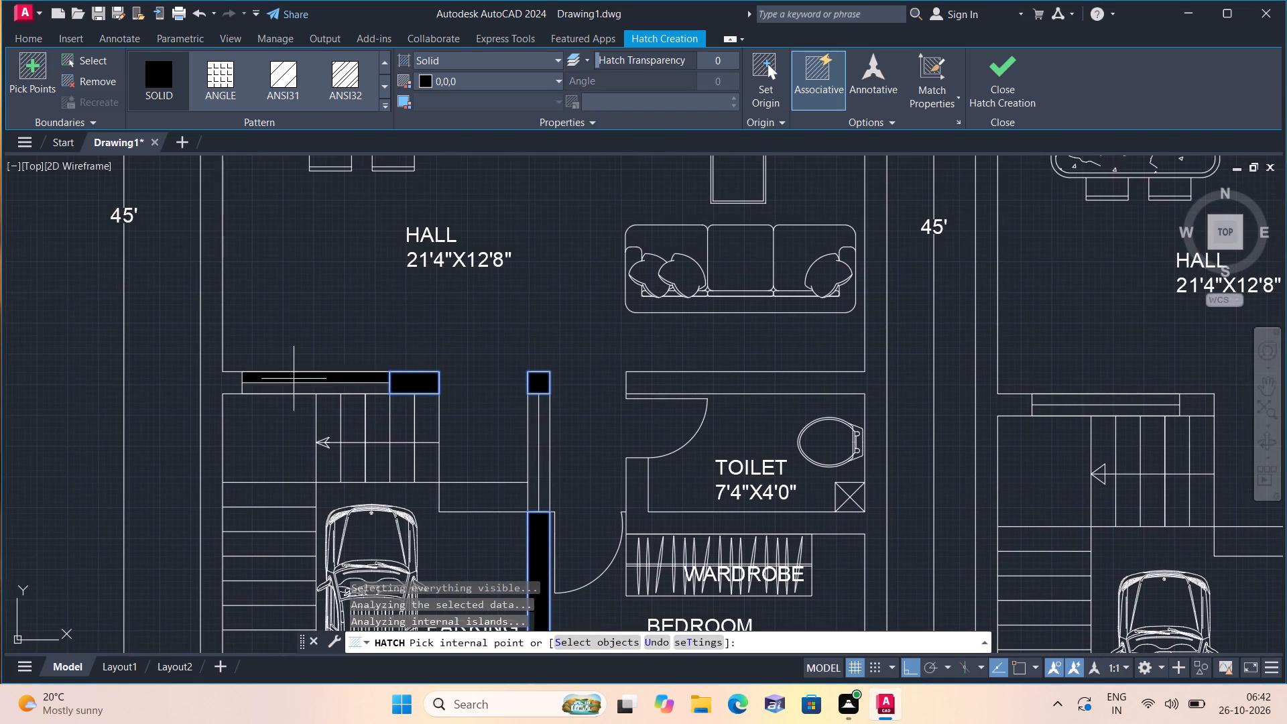
left_click(228, 382)
middle_click_drag(227, 382, 267, 482)
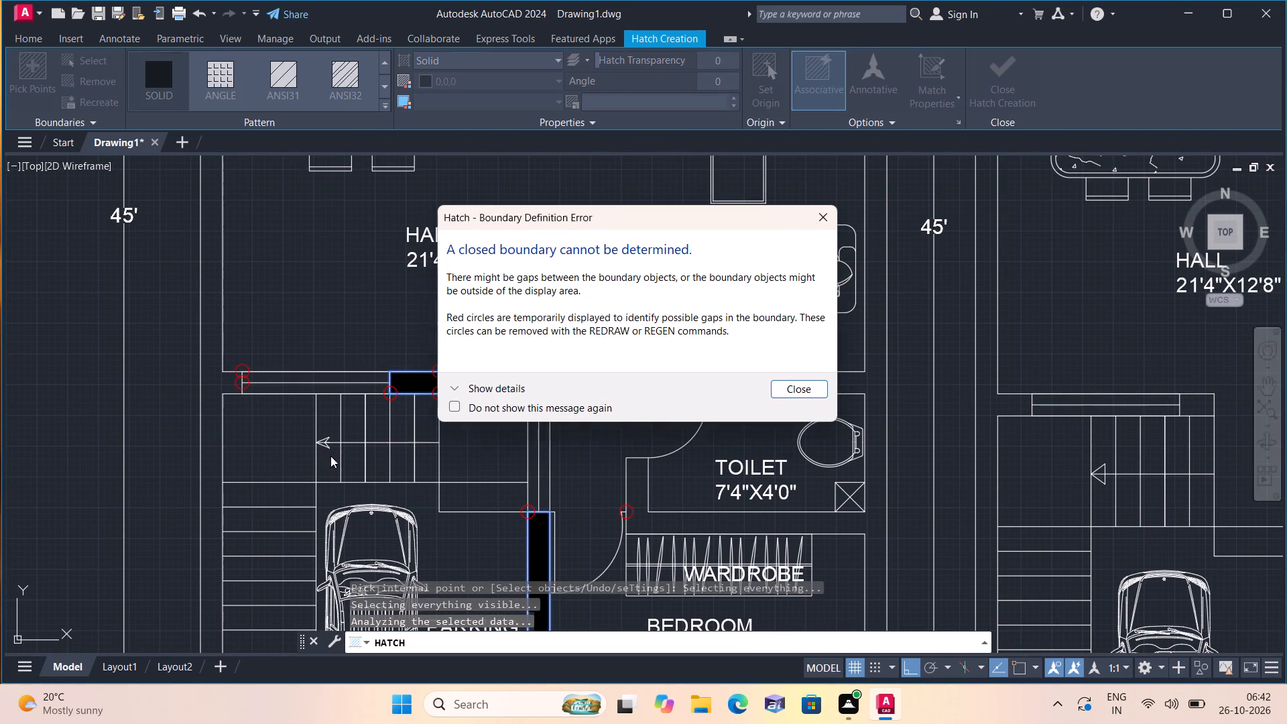
left_click(822, 217)
Add solid fill to the first plan's wall between KITCHEN and the upper BEDROOM and to its connected outer, hall and toilet walls.
scroll(644, 253, "down", 2)
middle_click_drag(631, 259, 599, 422)
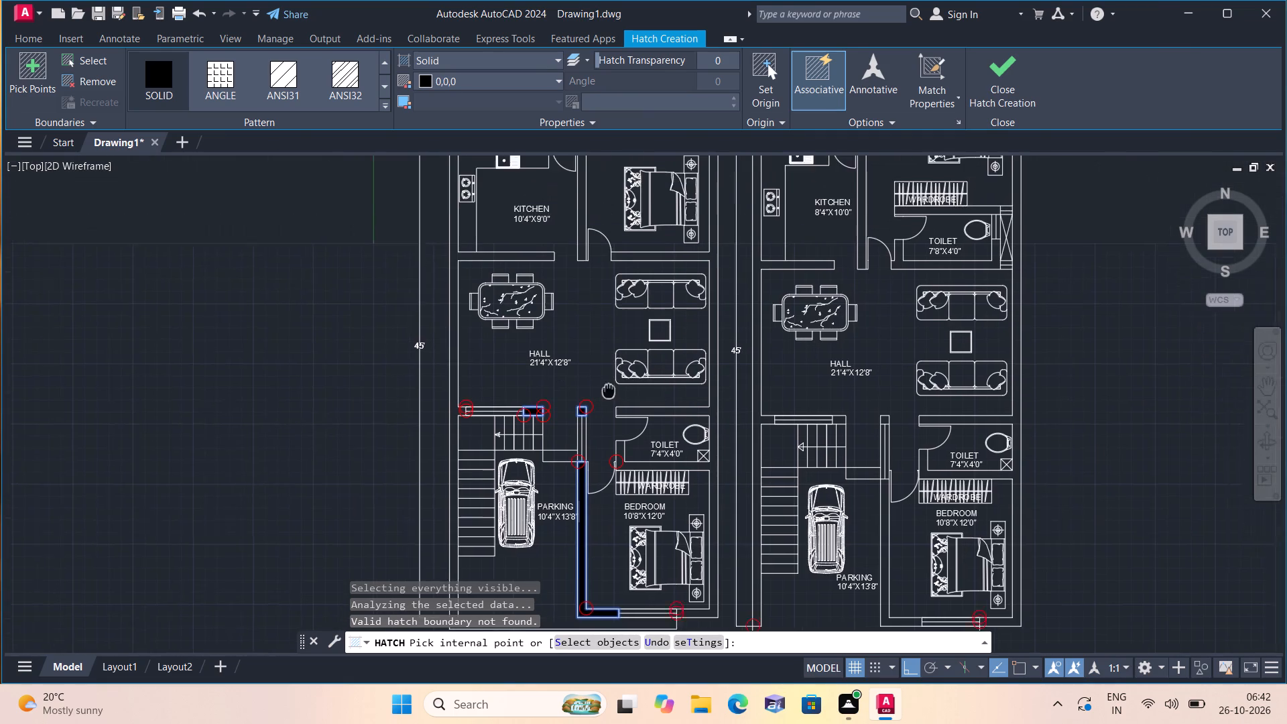
middle_click_drag(599, 422, 600, 432)
scroll(595, 310, "up", 1)
left_click(554, 307)
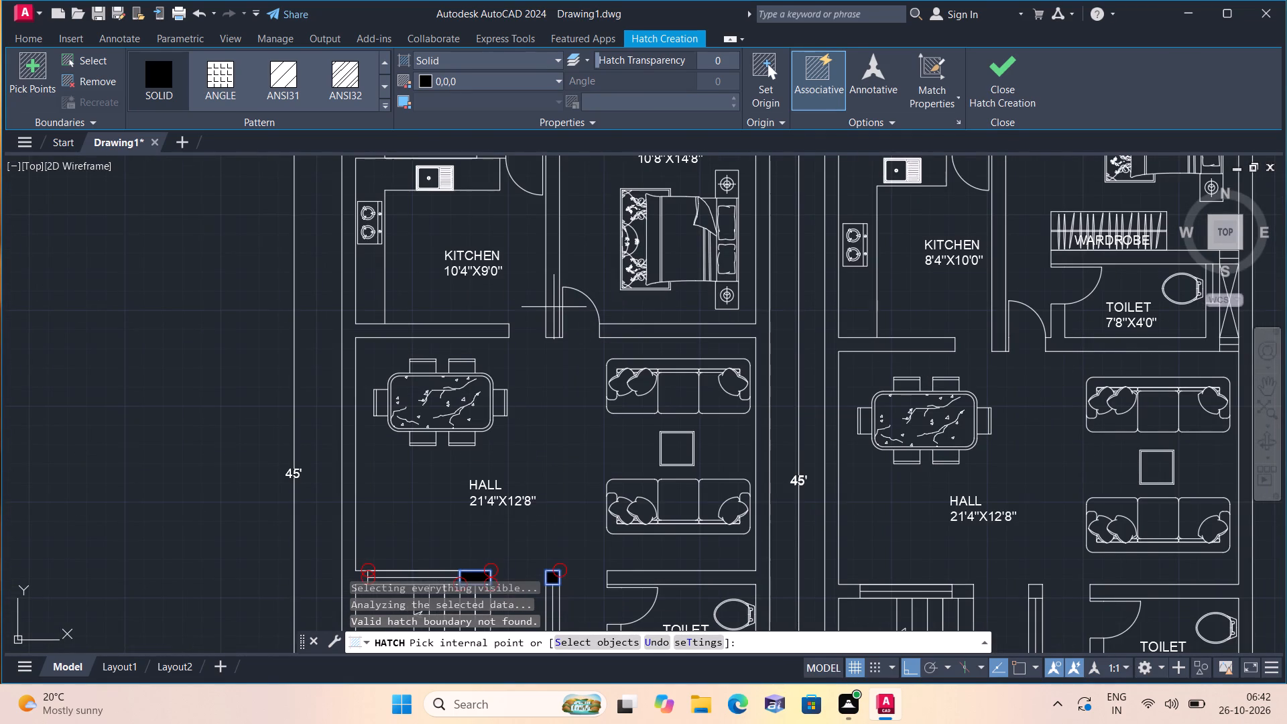
left_click(611, 329)
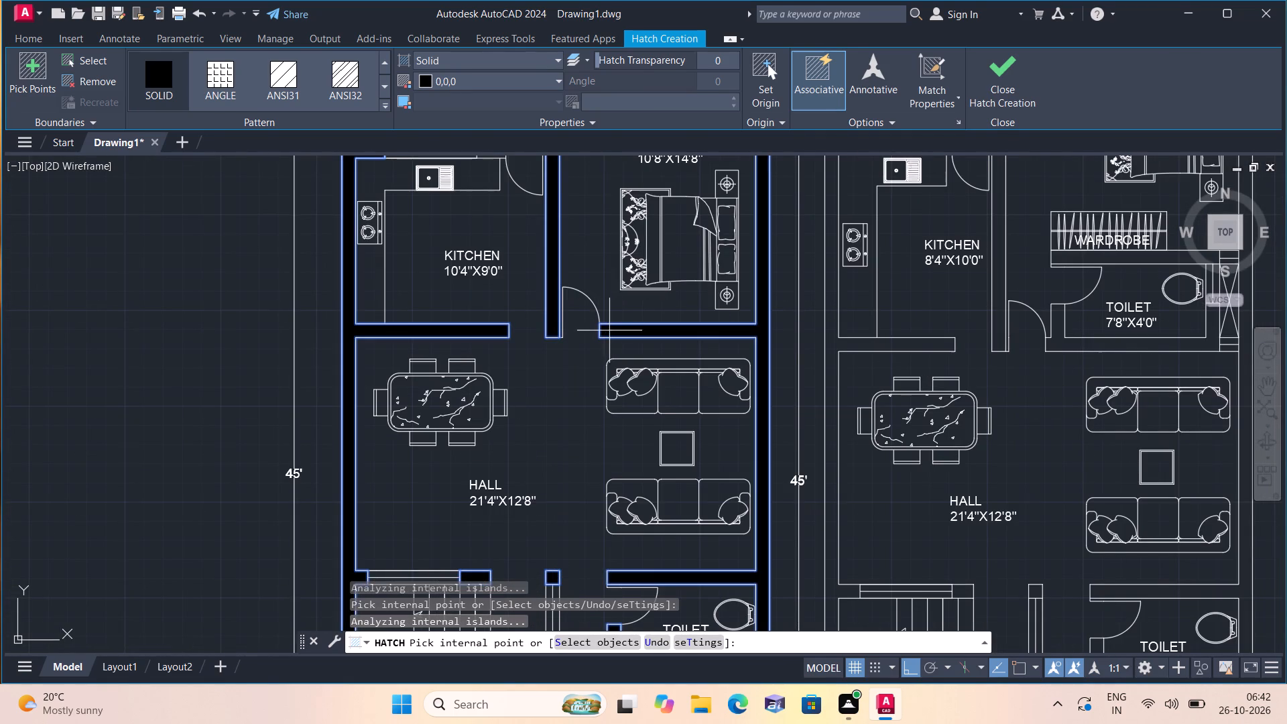
Fill the second plan's connected outer, hall and lower toilet walls with the solid 0,0,0 hatch.
scroll(609, 321, "down", 1)
middle_click_drag(613, 230, 591, 412)
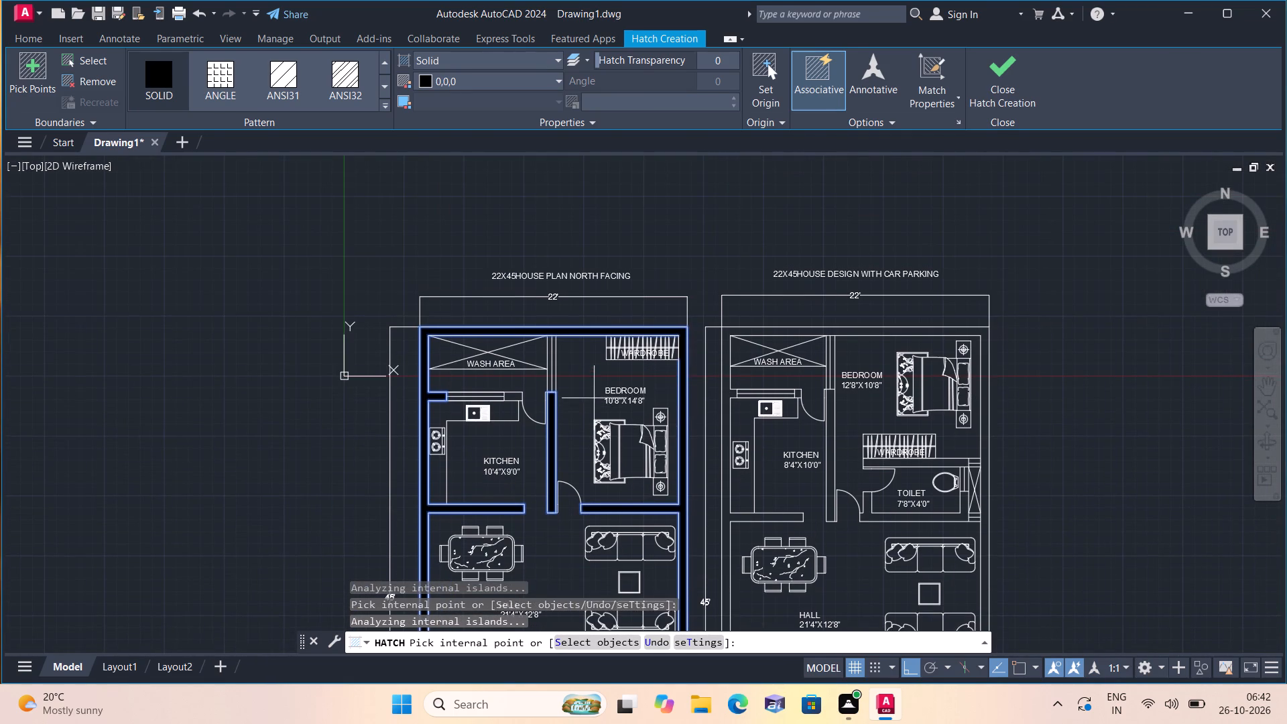
middle_click_drag(594, 396, 593, 237)
middle_click_drag(637, 502, 621, 335)
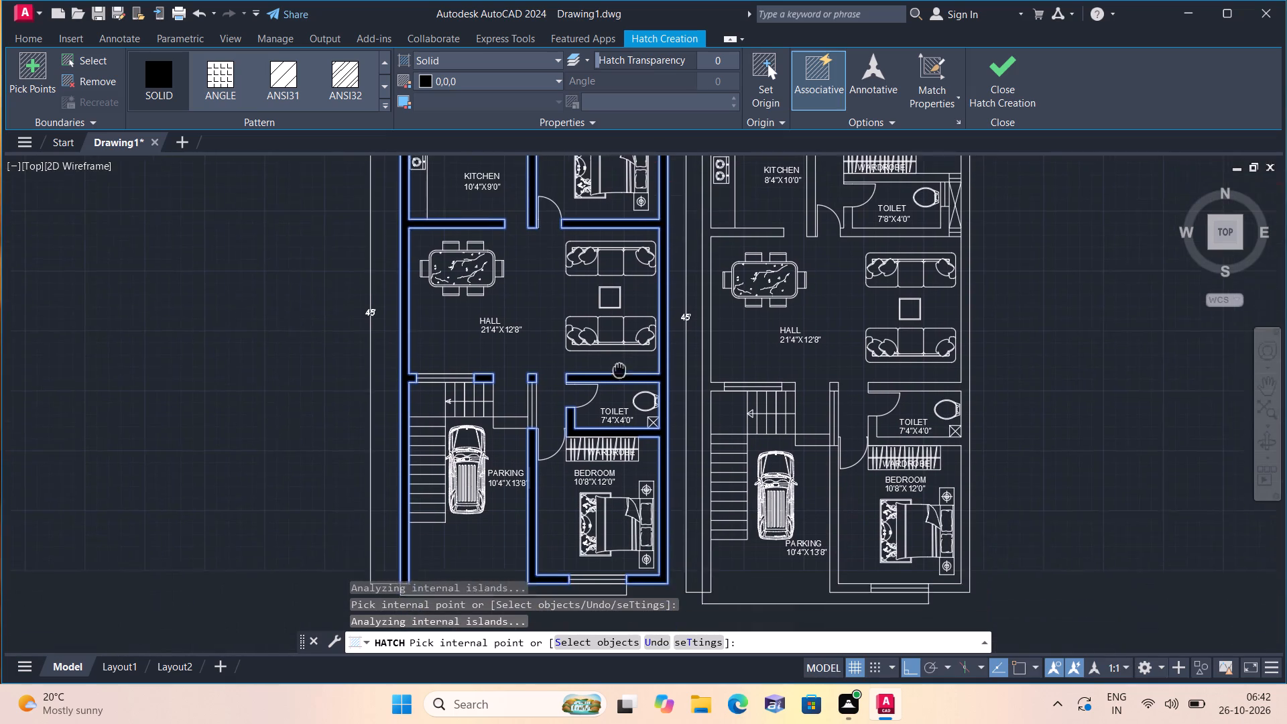
middle_click_drag(621, 335, 598, 288)
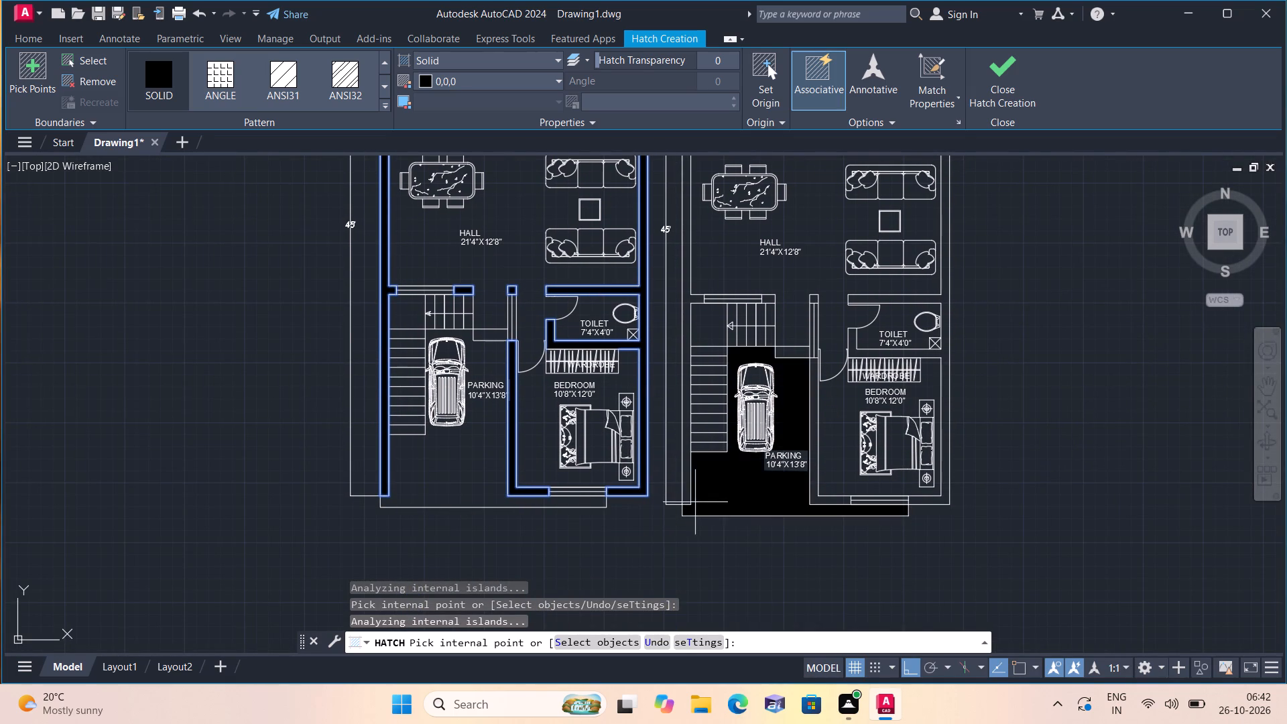
scroll(686, 489, "up", 1)
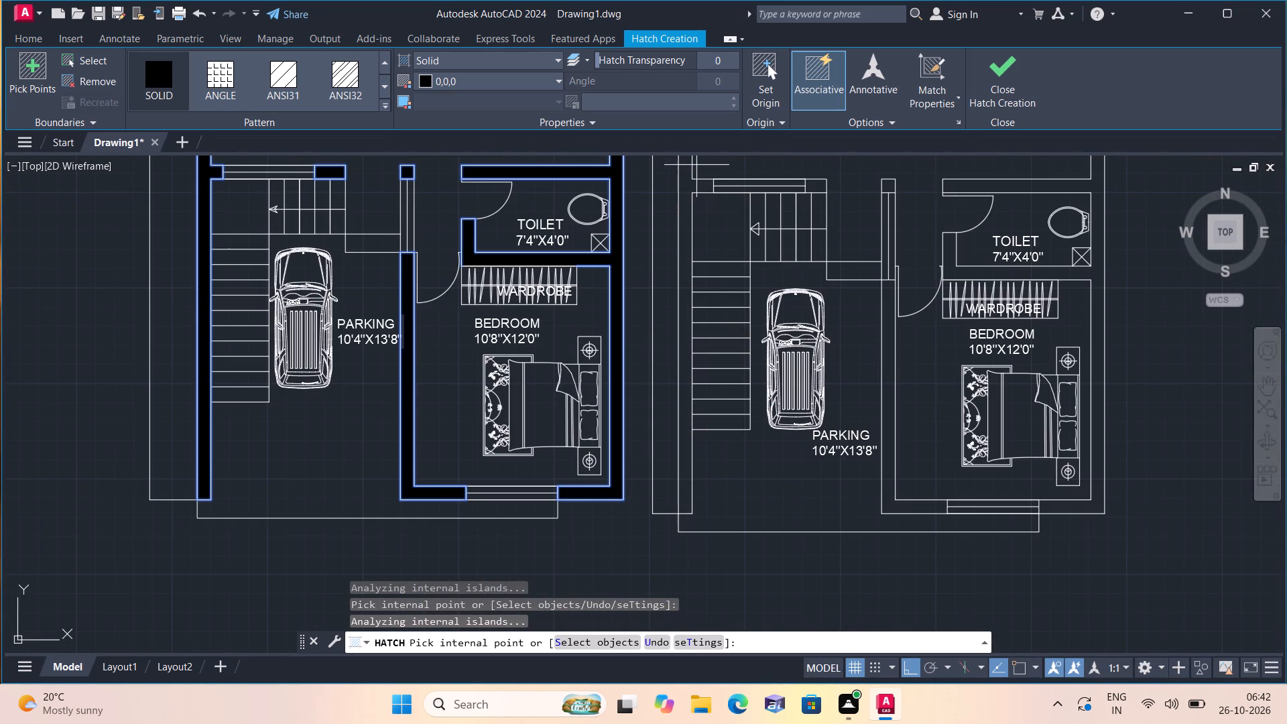
left_click(694, 184)
Add solid fill to the second plan's stub beside the staircase window, the small pier, and the wall between PARKING and the lower BEDROOM.
middle_click_drag(676, 187, 431, 274)
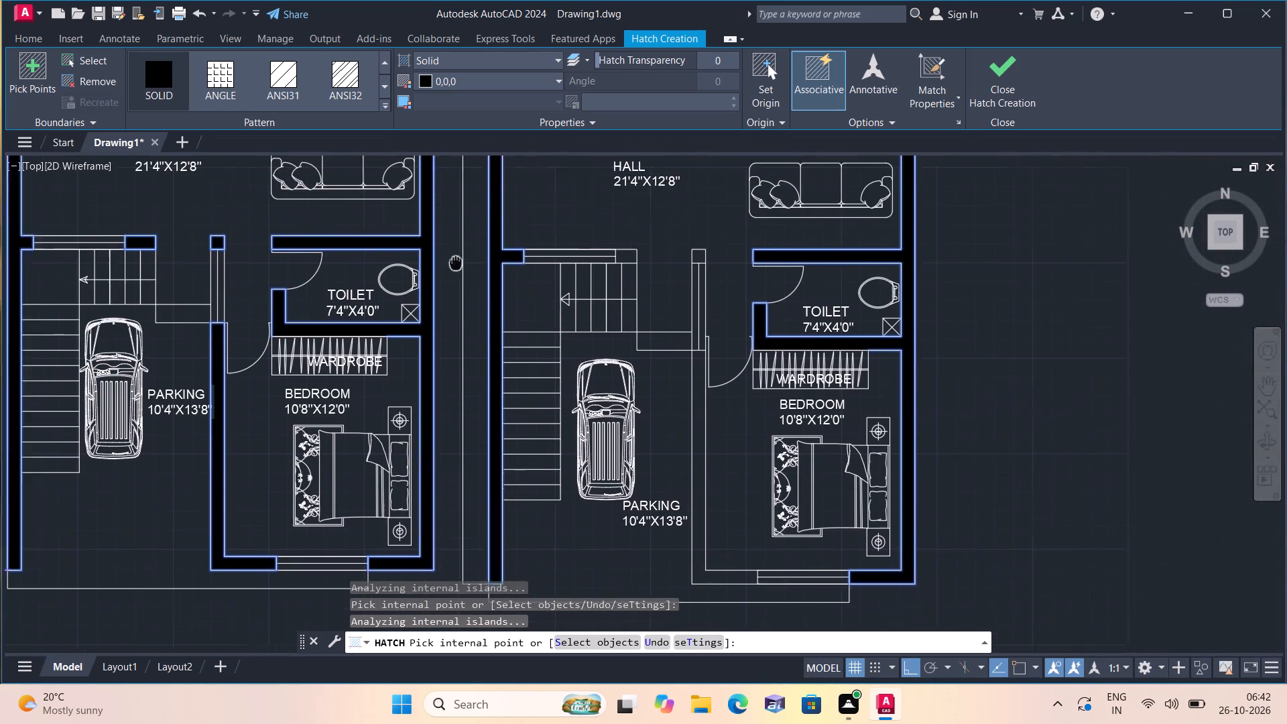
scroll(568, 264, "up", 1)
left_click(572, 279)
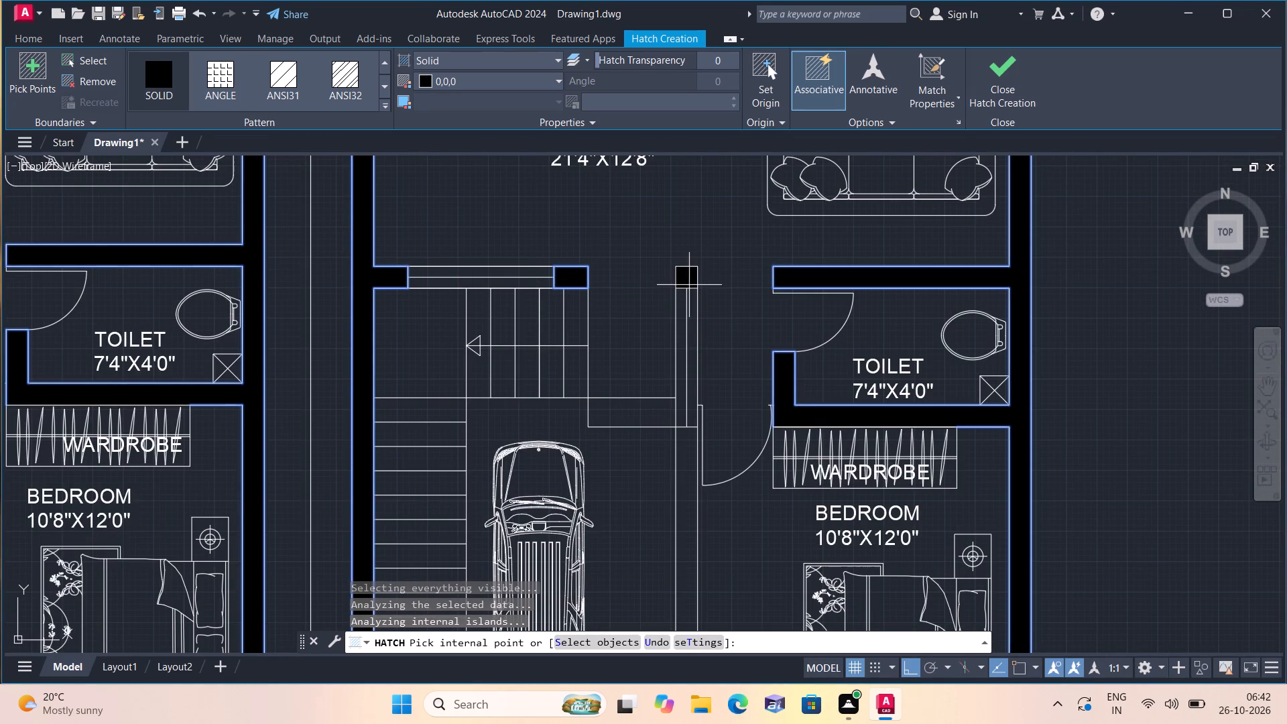
left_click(687, 282)
scroll(691, 290, "down", 1)
left_click(688, 457)
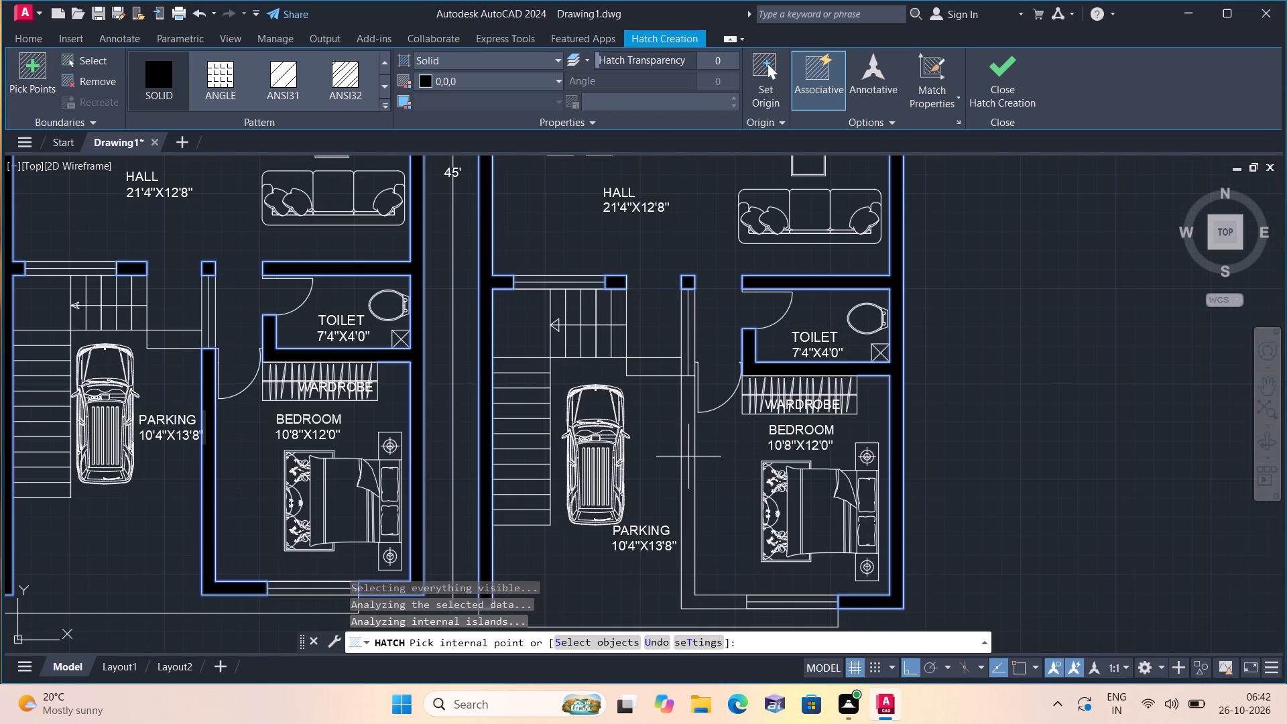
Add solid fill to the second plan's wall between KITCHEN and BEDROOM and to the walls around the 7'8"X4'0" TOILET.
middle_click_drag(693, 453, 692, 585)
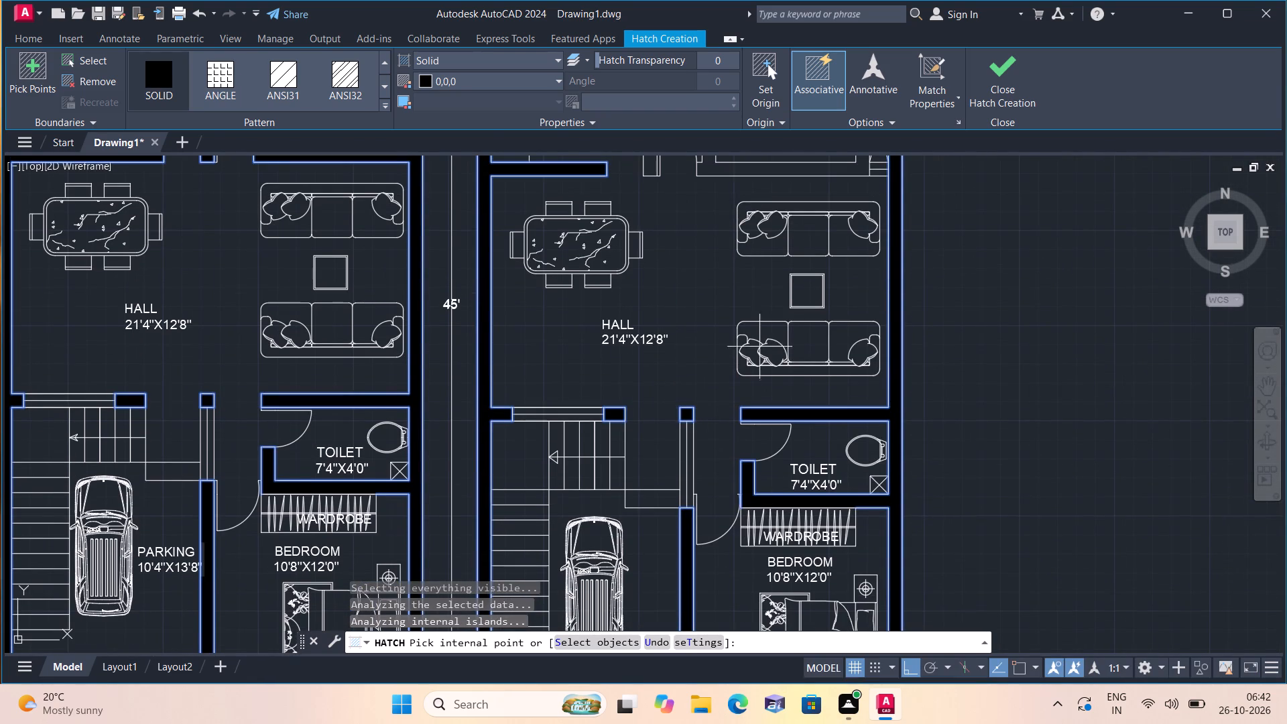
scroll(733, 261, "down", 1)
middle_click_drag(732, 262, 726, 463)
scroll(704, 383, "up", 1)
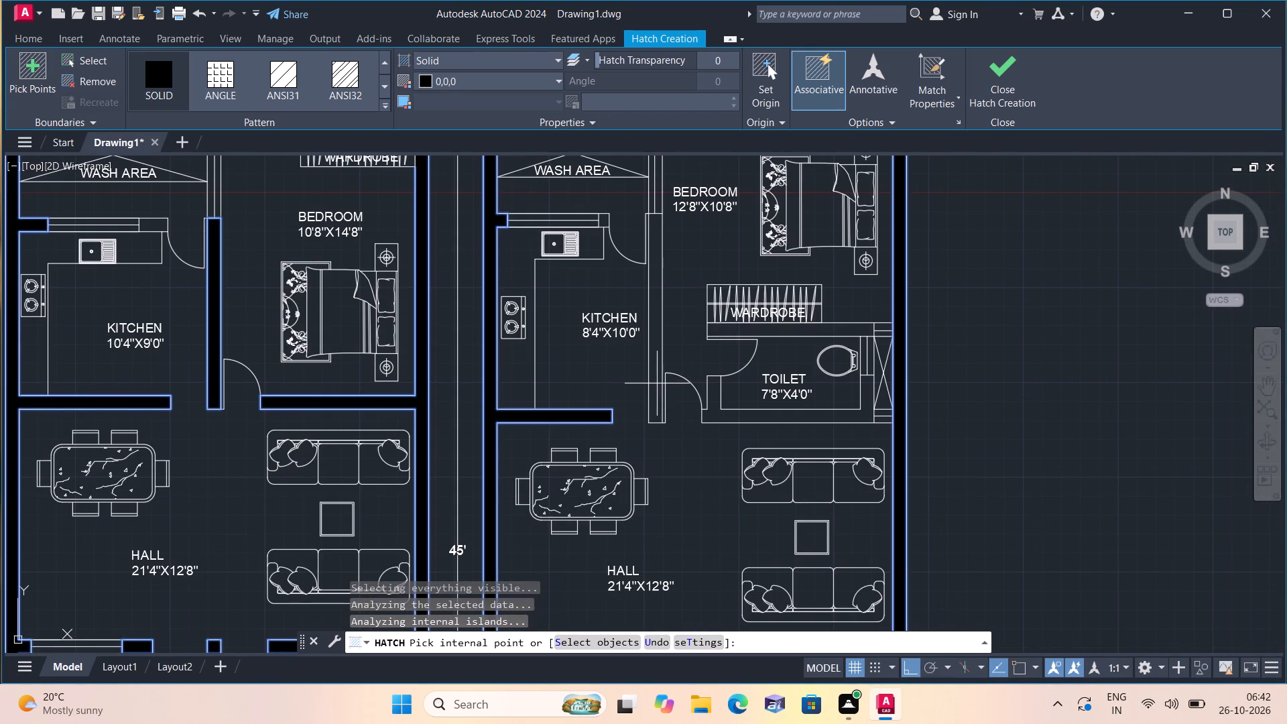
left_click(657, 383)
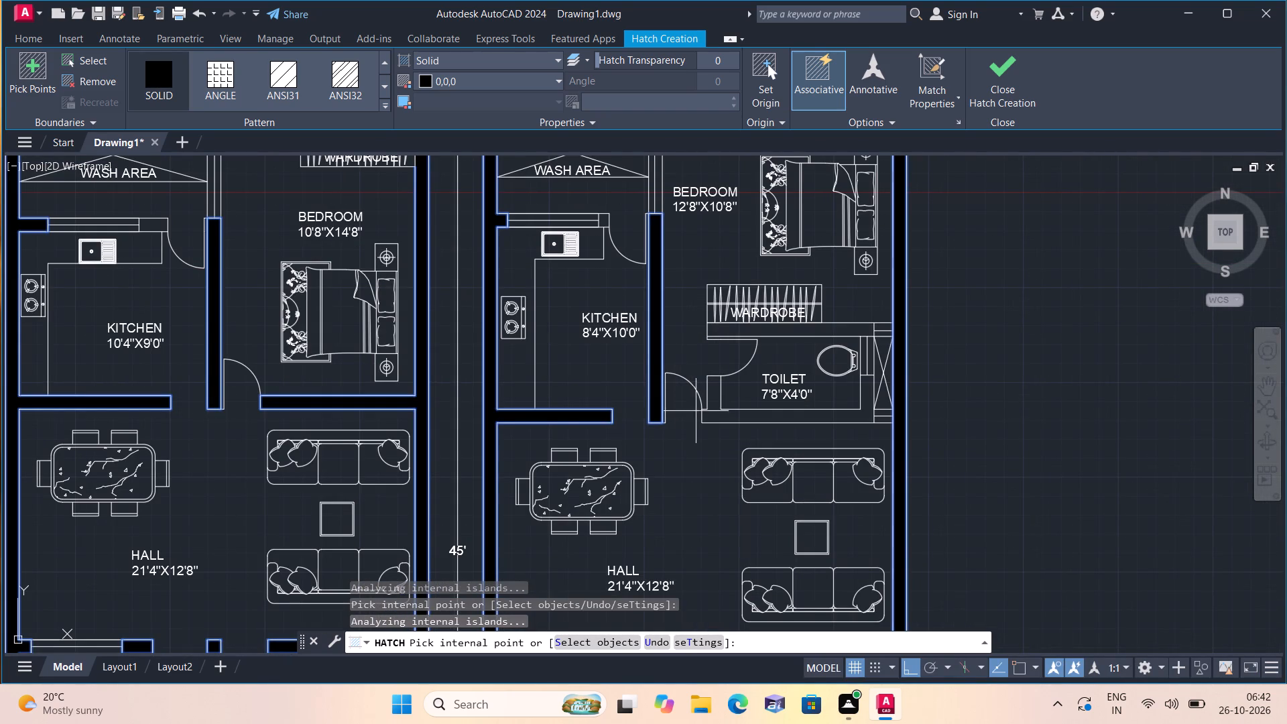
left_click(705, 415)
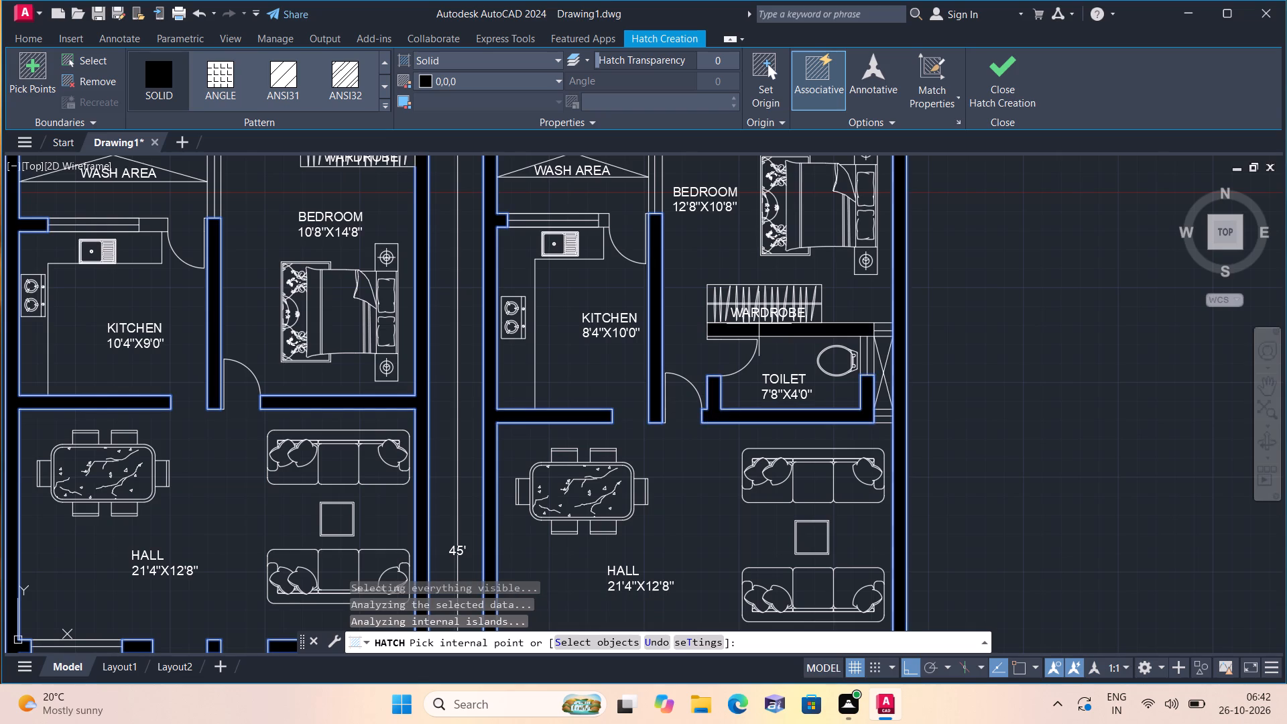
left_click(759, 328)
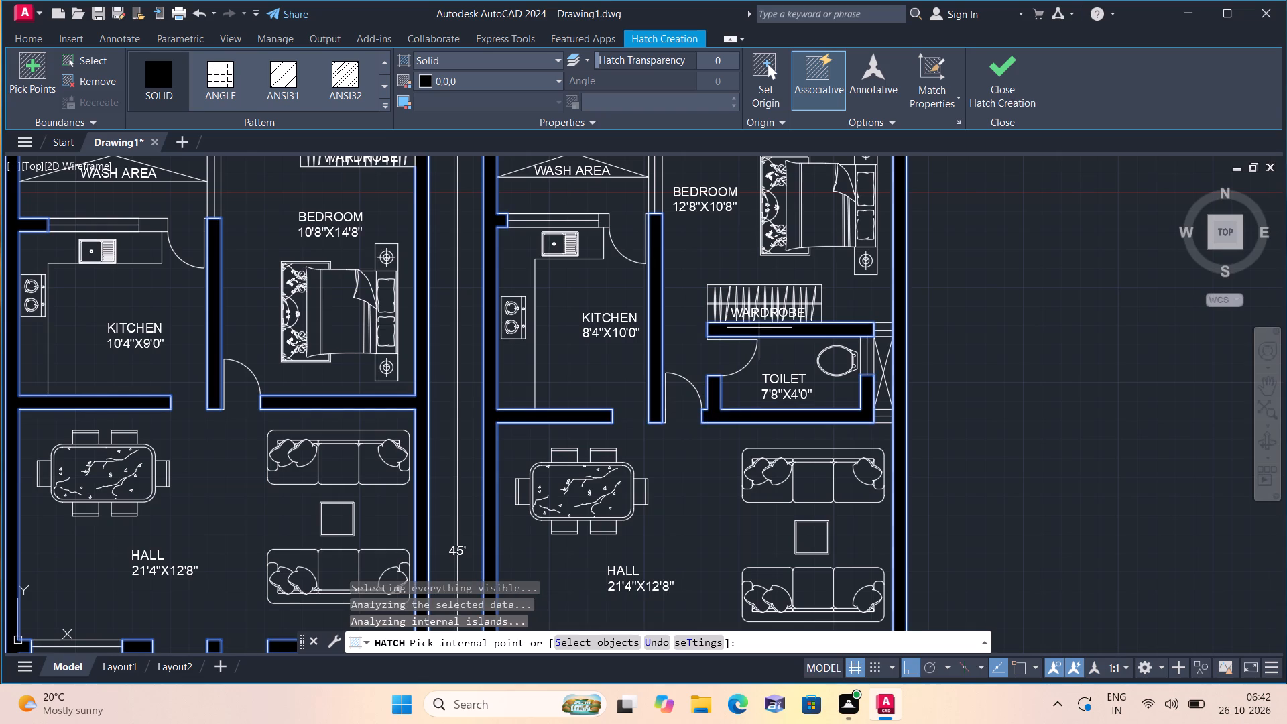
Fill the wall stub between the kitchen window and door solid in the second and first plans, and finish hatching.
scroll(774, 361, "down", 1)
scroll(684, 280, "up", 2)
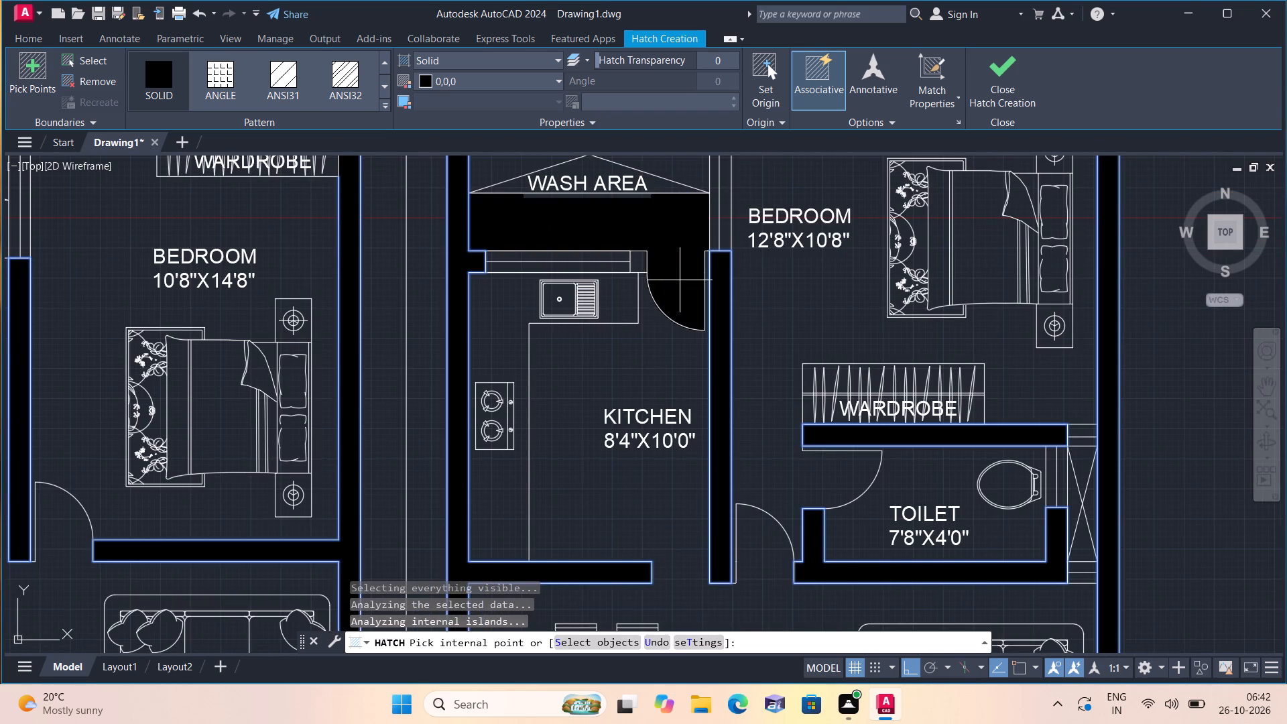
left_click(641, 261)
scroll(641, 261, "down", 2)
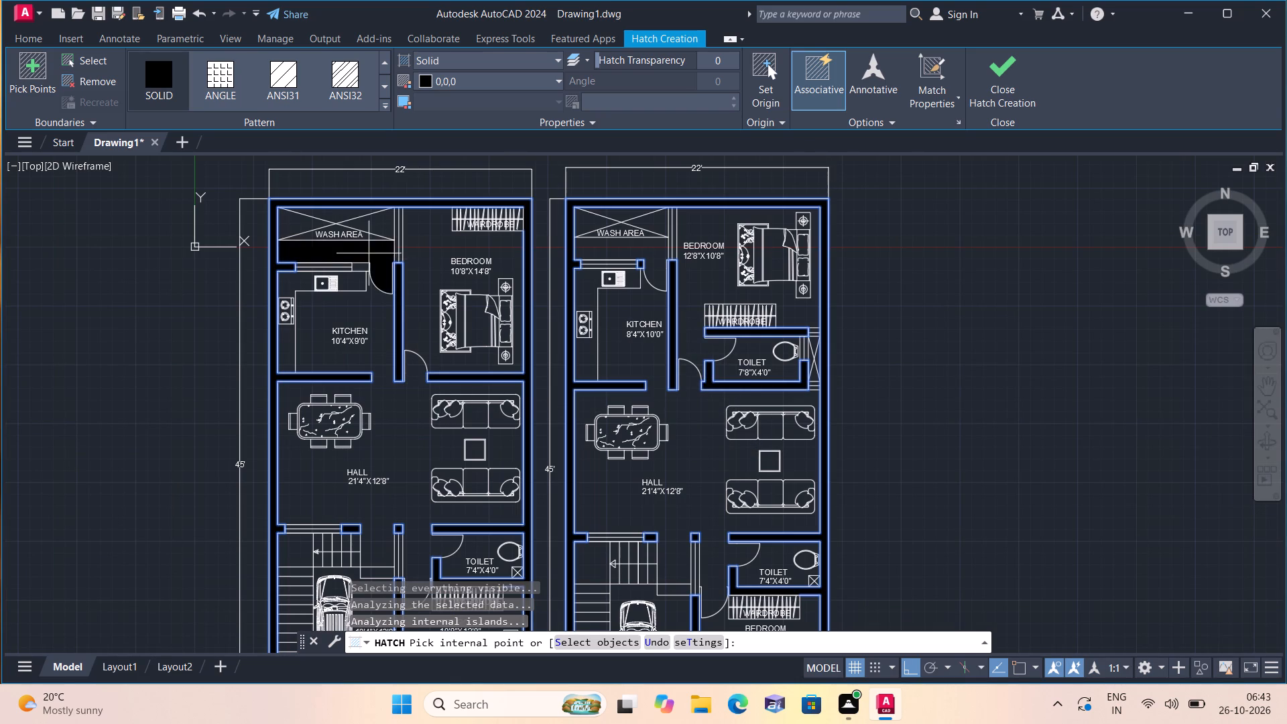
scroll(366, 251, "up", 2)
left_click(359, 294)
middle_click_drag(359, 294, 357, 288)
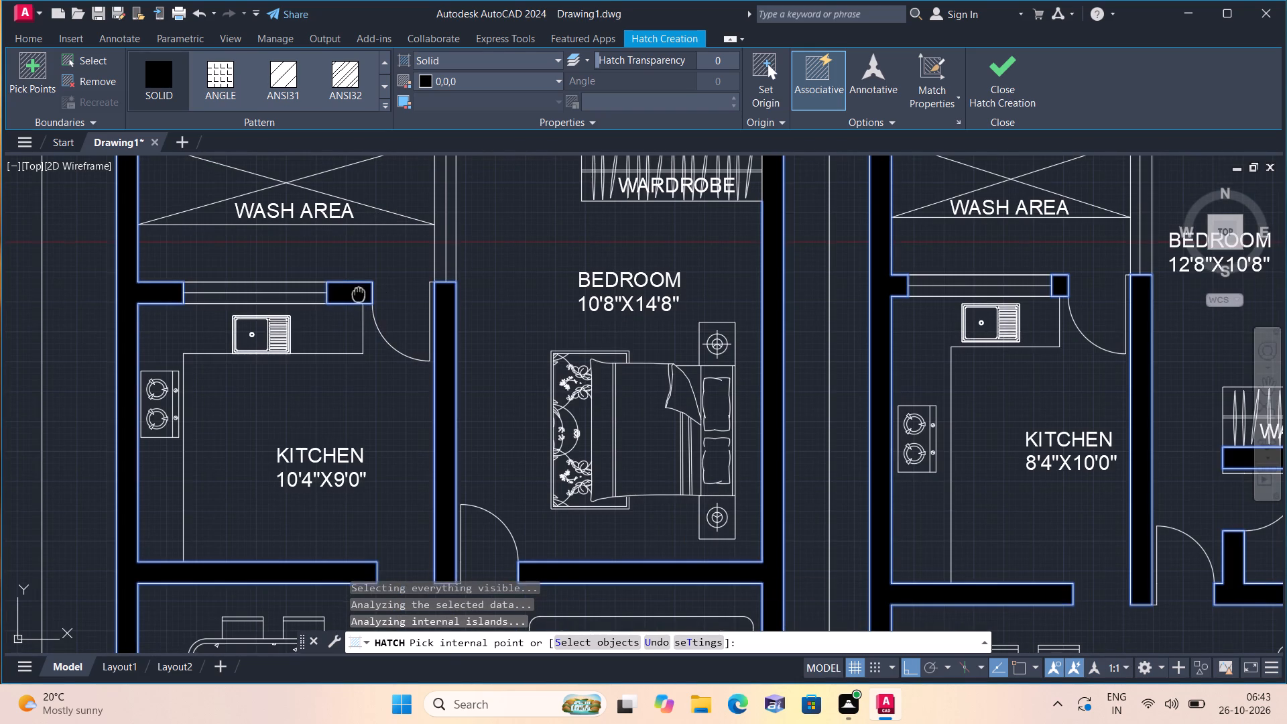
middle_click_drag(357, 288, 350, 241)
scroll(351, 259, "down", 1)
scroll(357, 202, "down", 1)
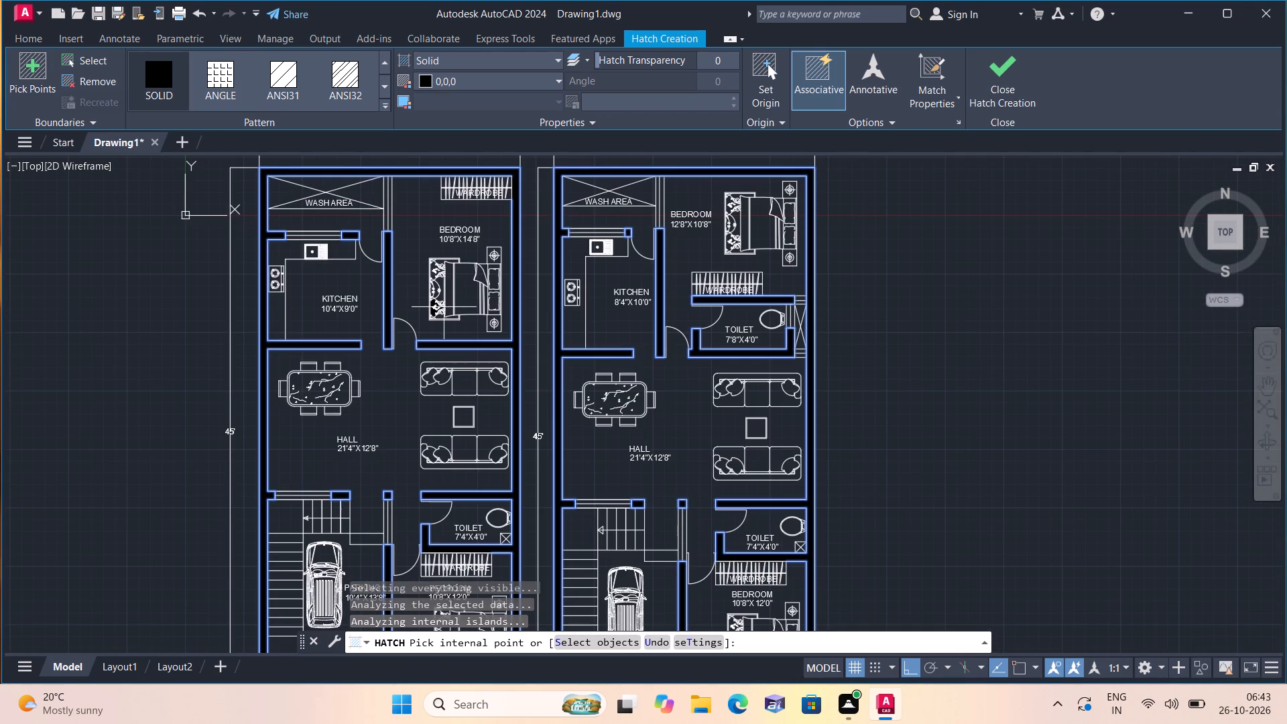
key("Escape")
Examine both floor plans from the wash areas down to the front for the completeness of the wall fills.
scroll(440, 296, "down", 1)
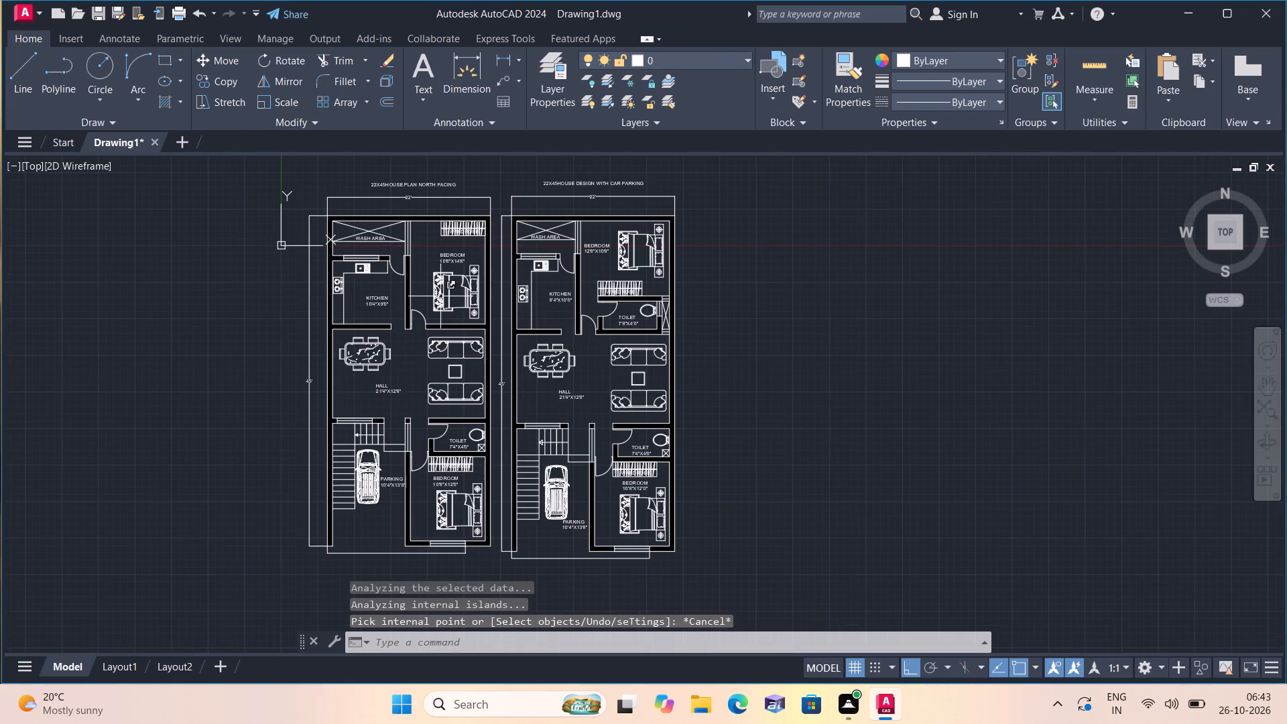
scroll(505, 217, "up", 2)
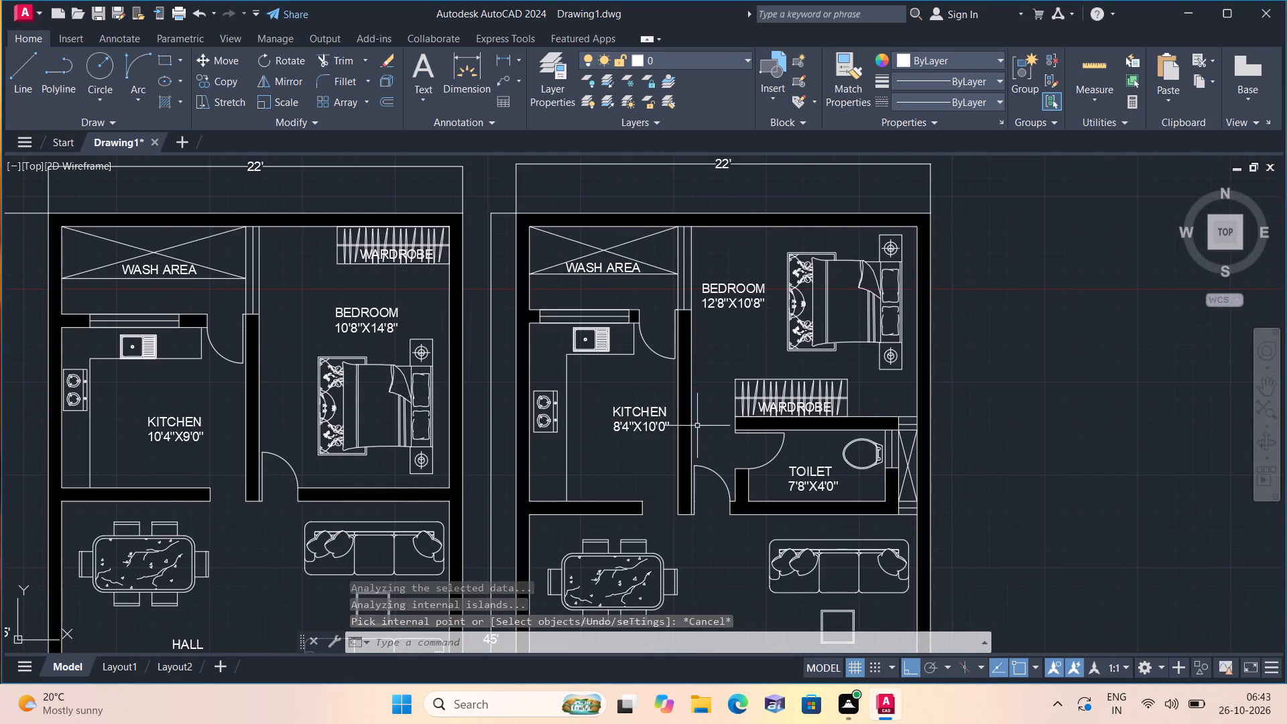
middle_click_drag(711, 419, 692, 363)
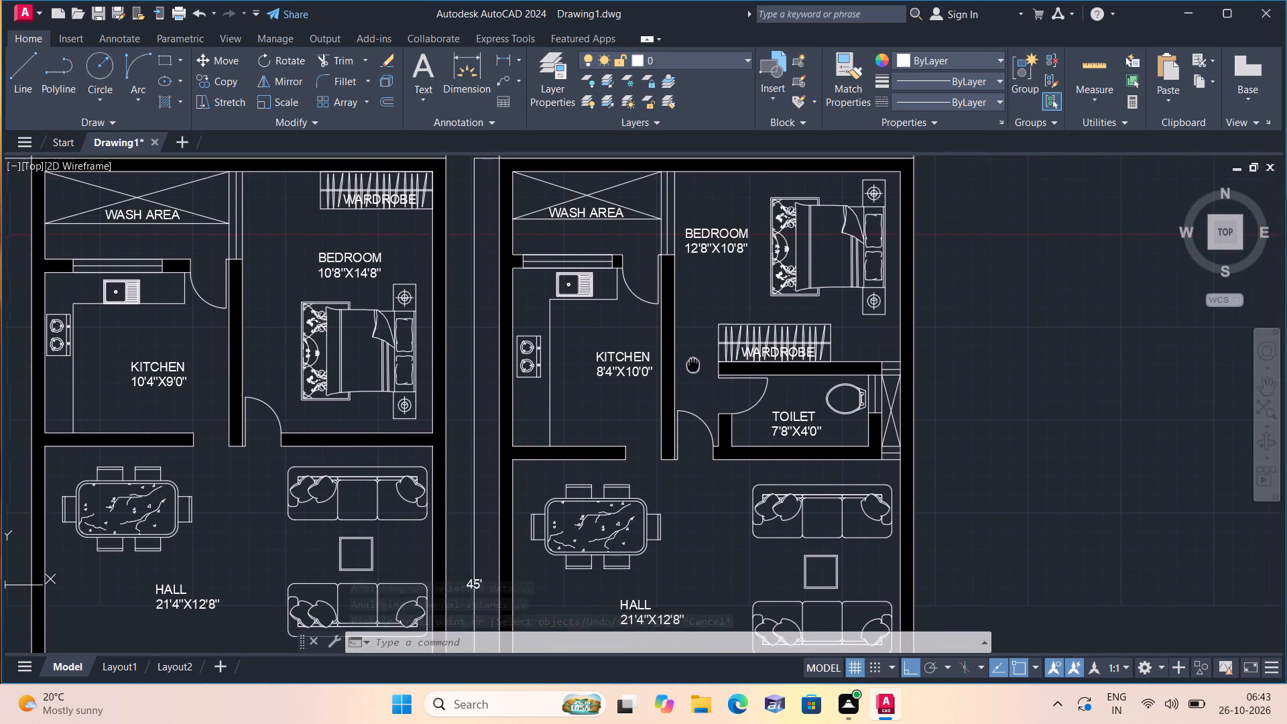
middle_click_drag(692, 363, 674, 297)
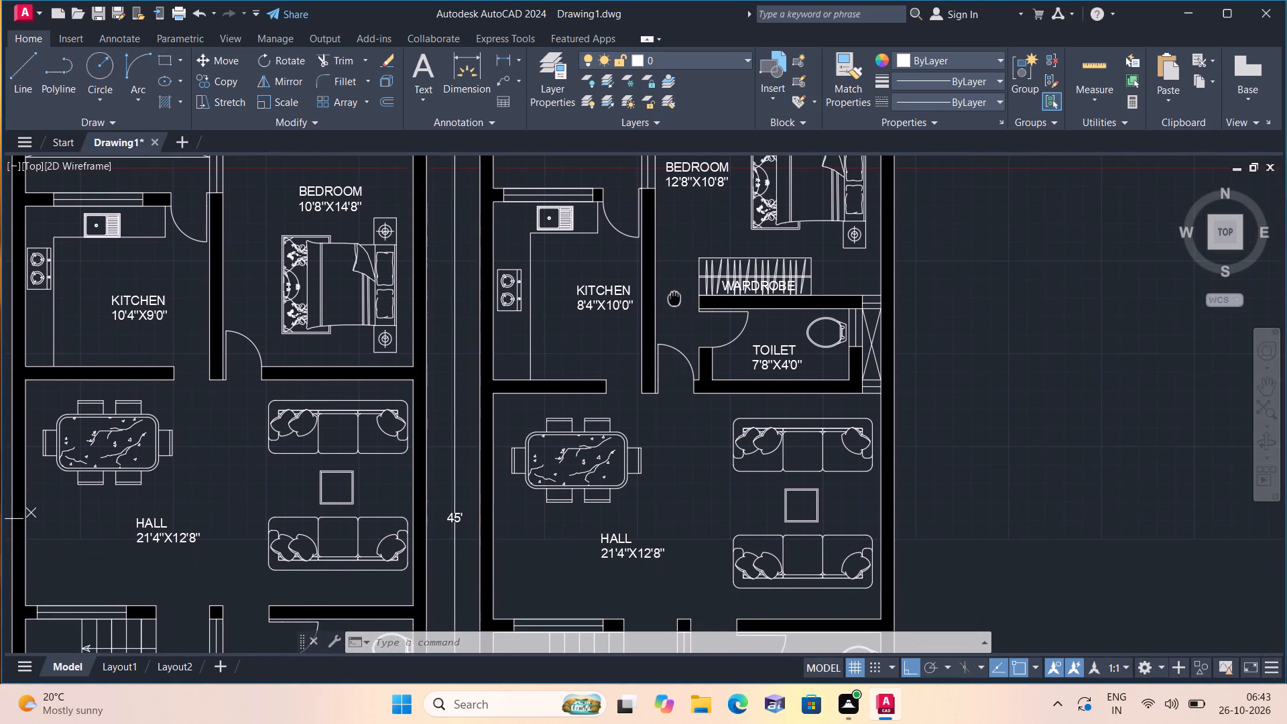
middle_click_drag(674, 297, 677, 288)
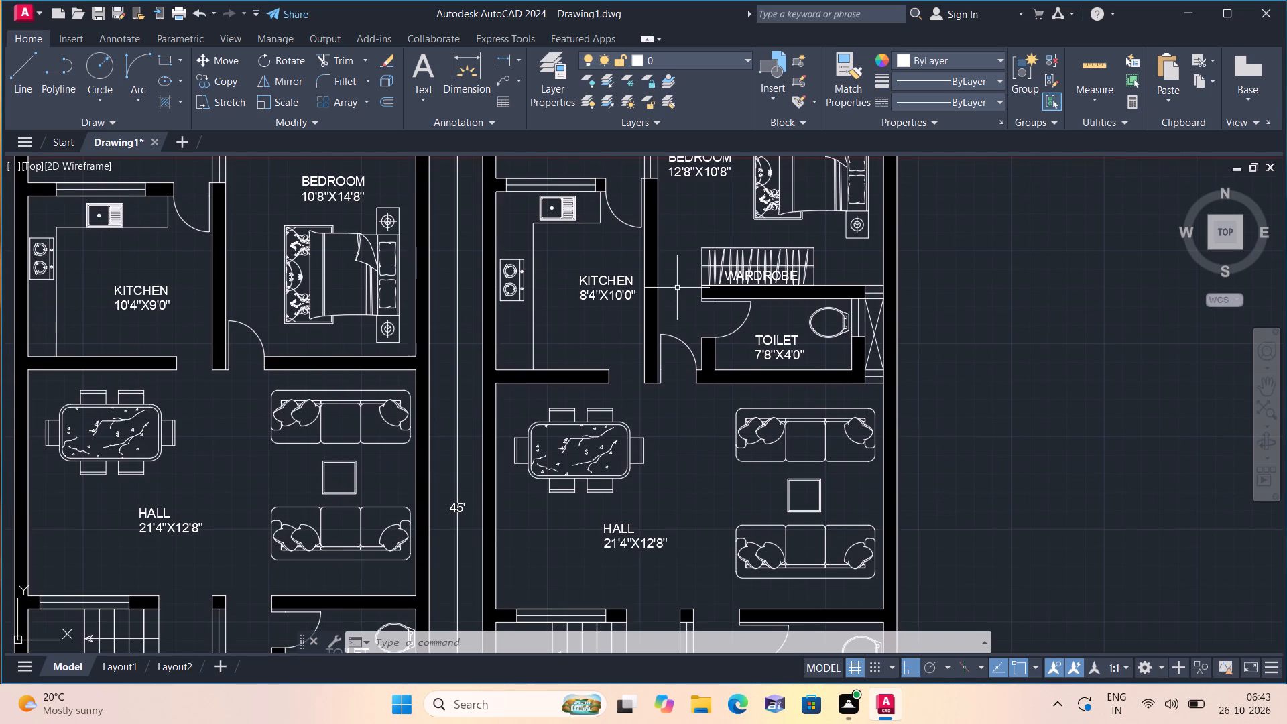
scroll(728, 418, "down", 1)
middle_click_drag(727, 417, 718, 372)
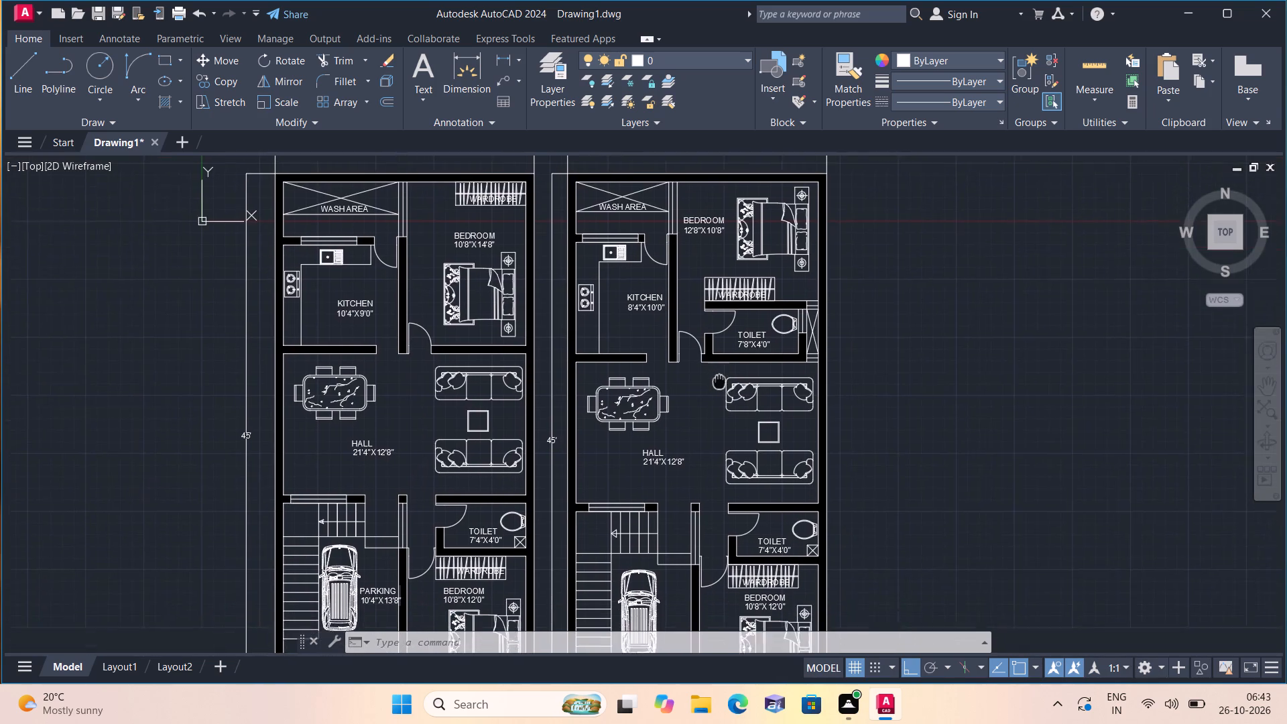
middle_click_drag(718, 372, 704, 298)
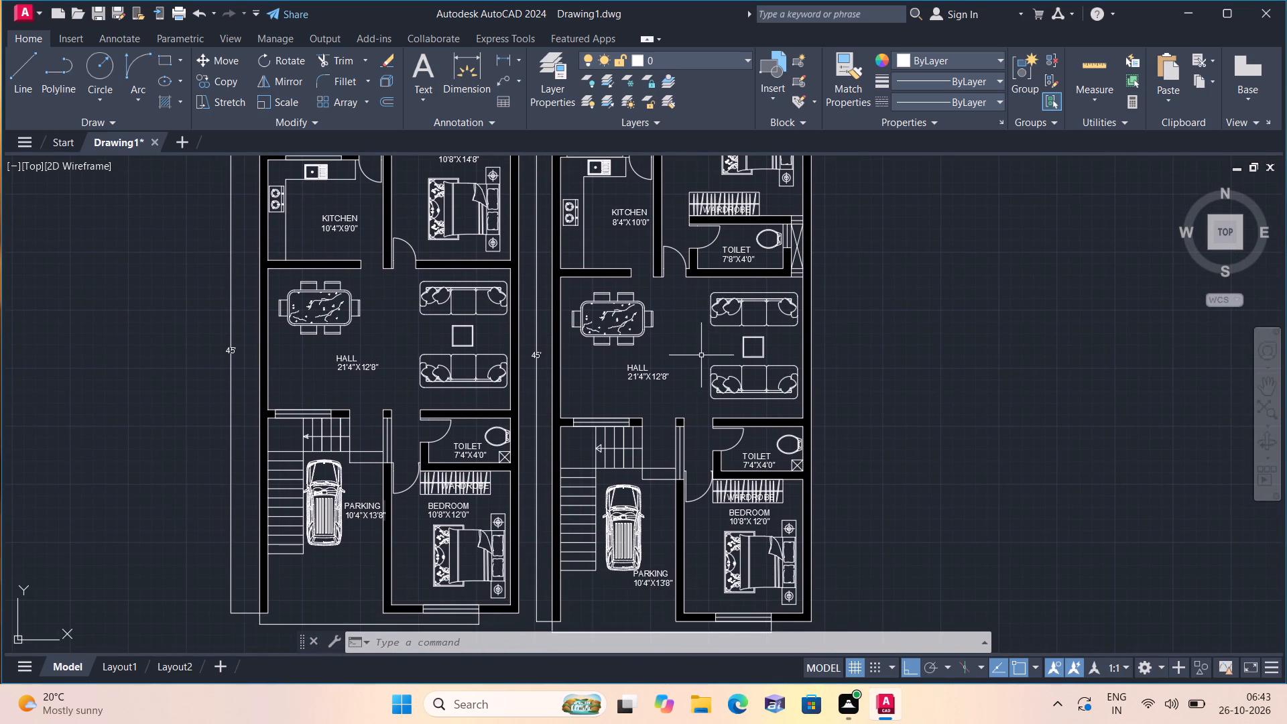
scroll(701, 357, "down", 1)
middle_click_drag(580, 328, 469, 397)
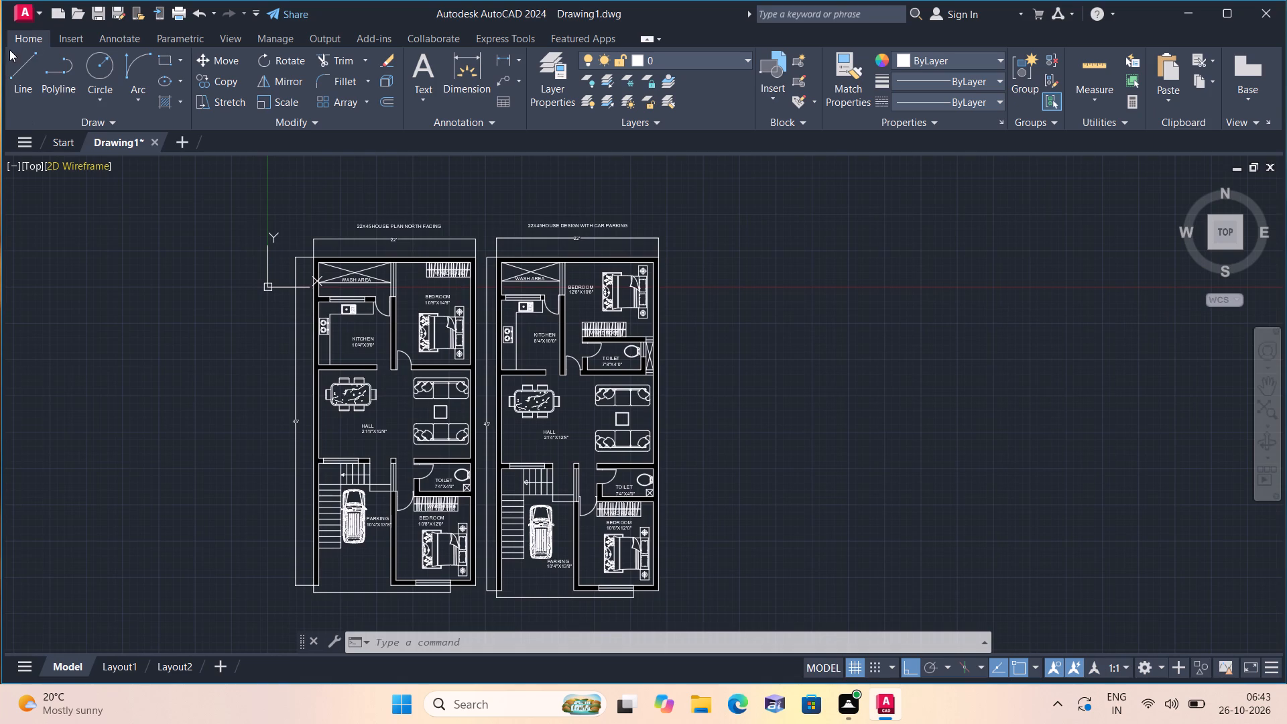
Save the drawing in the Downloads folder under the file name 224526.
left_click(17, 12)
left_click(59, 181)
left_click(667, 505)
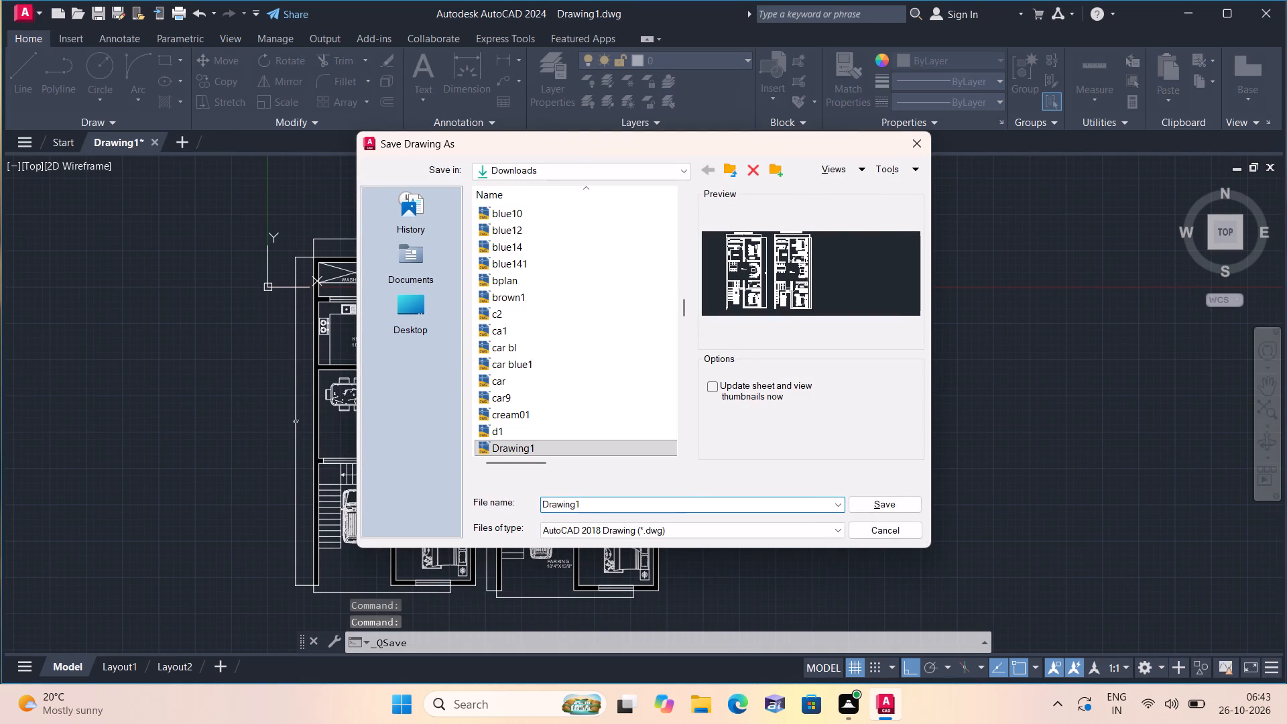
key("BackSpace")
key("BackSpace")
key("BackSpace")
key("BackSpace")
key("BackSpace")
key("BackSpace")
key("BackSpace")
key("BackSpace")
key("BackSpace")
key("BackSpace")
key("BackSpace")
key("BackSpace")
key("BackSpace")
key("BackSpace")
key("BackSpace")
key("BackSpace")
key("BackSpace")
key("BackSpace")
key("BackSpace")
key("BackSpace")
type("224526")
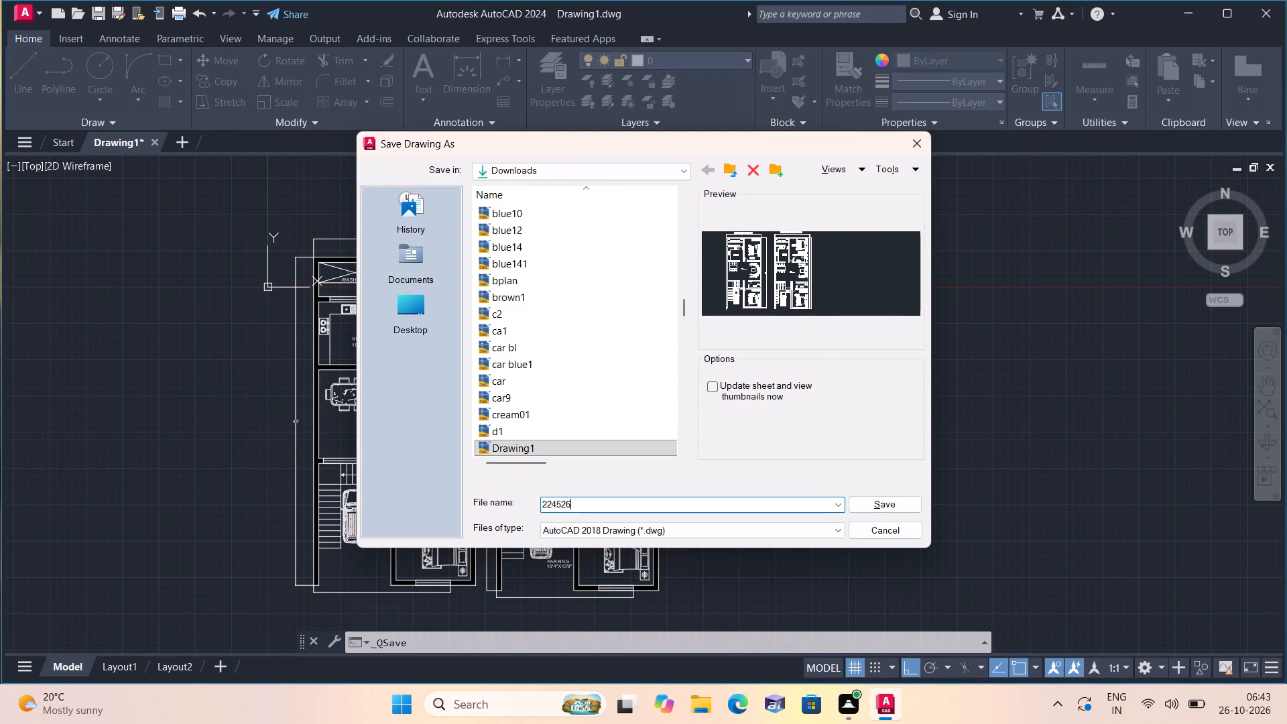
left_click(896, 507)
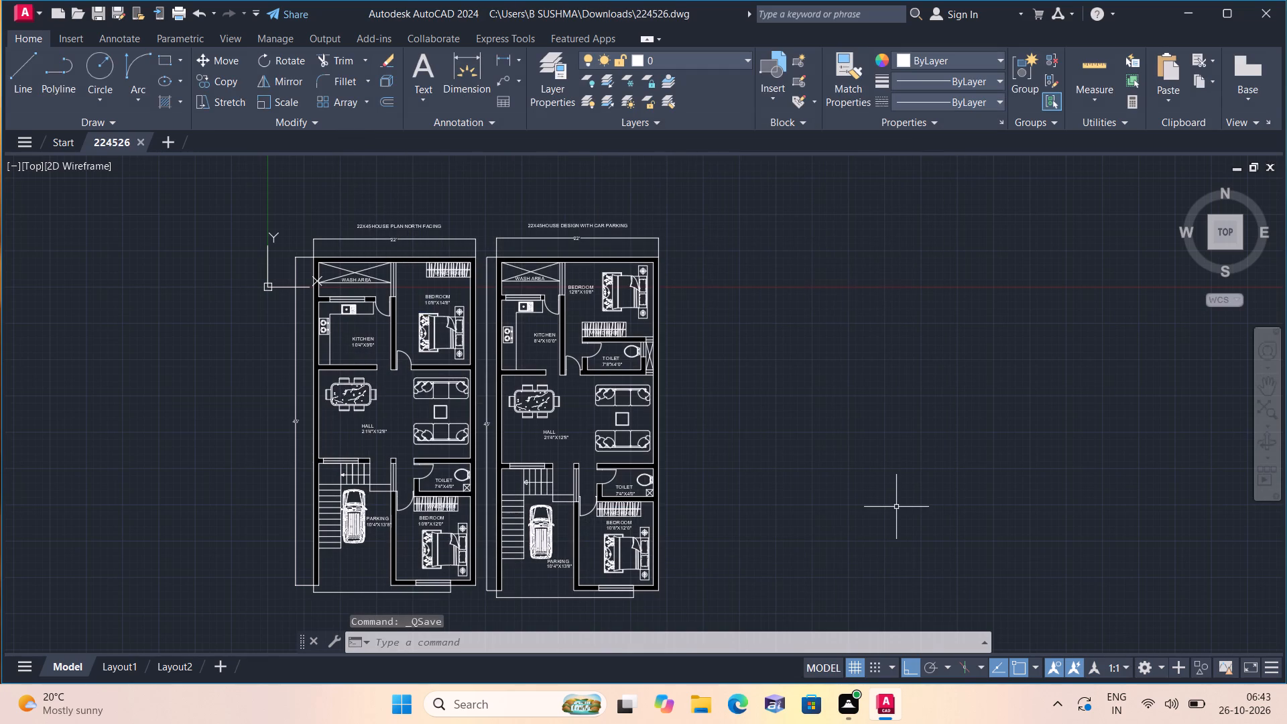
Start the Plot command and choose DWG To PDF.pc3 as the plotter.
type("plot")
key("space")
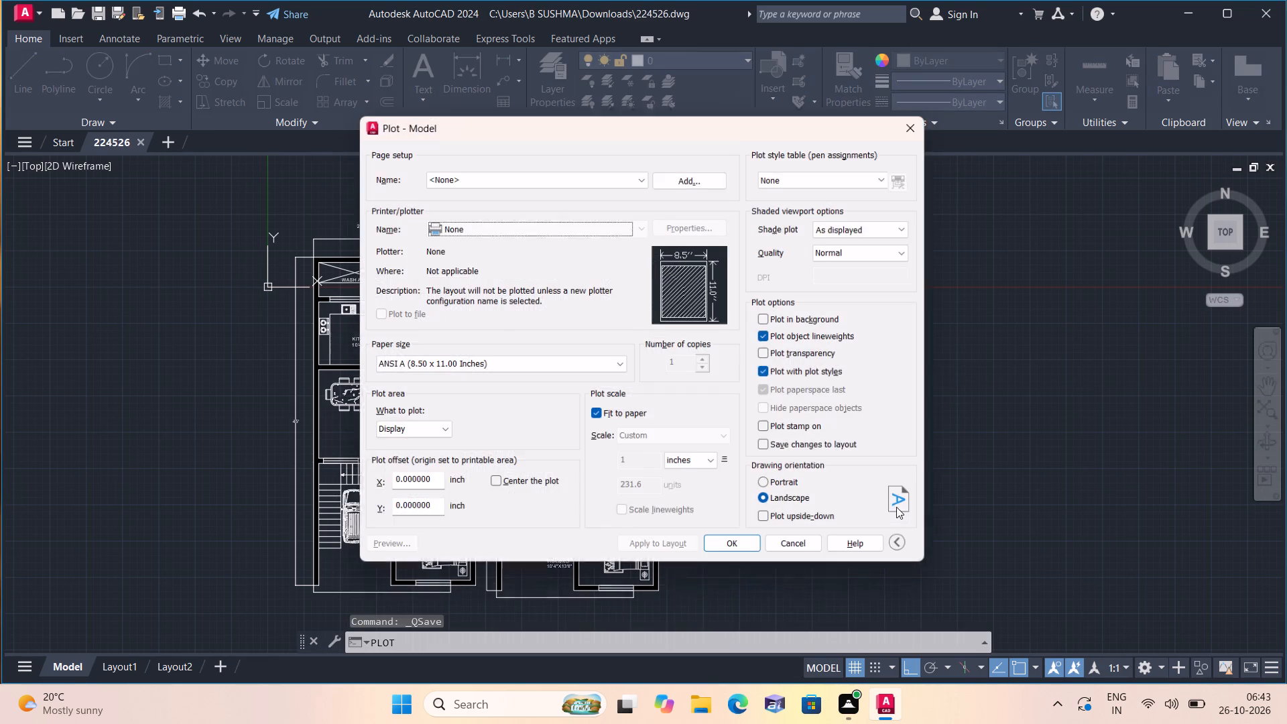
left_click(619, 225)
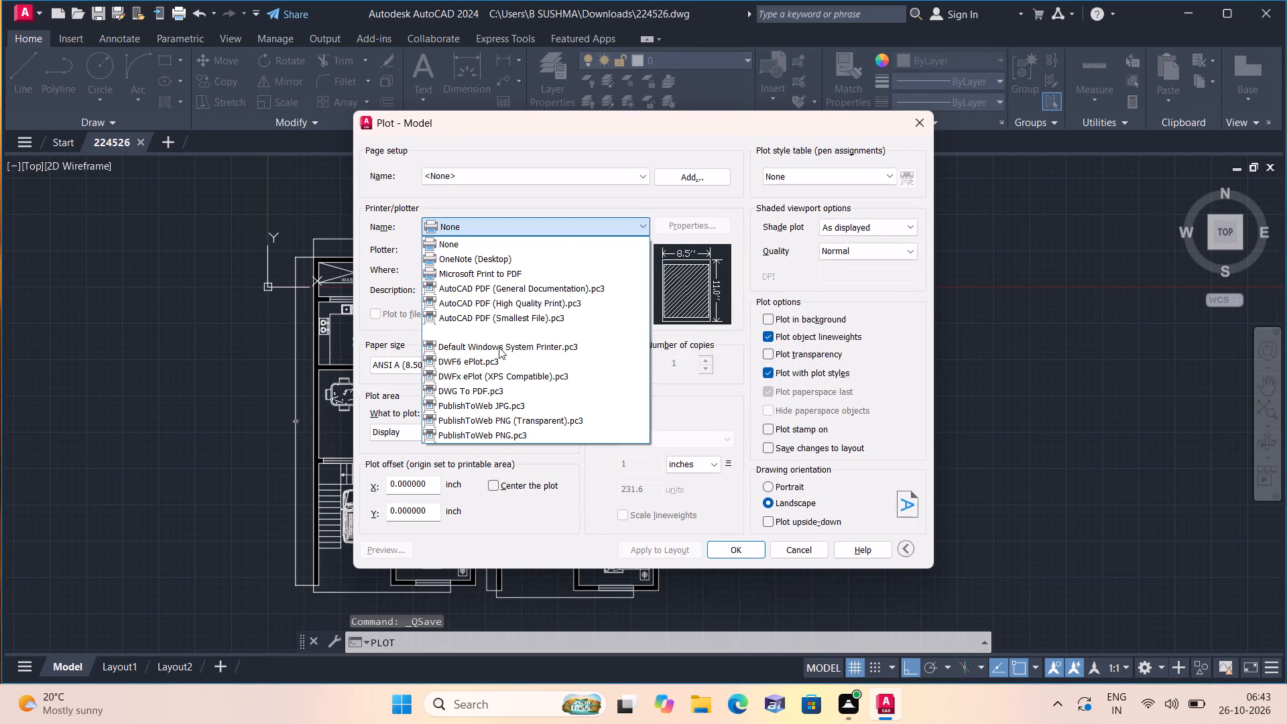
left_click(492, 396)
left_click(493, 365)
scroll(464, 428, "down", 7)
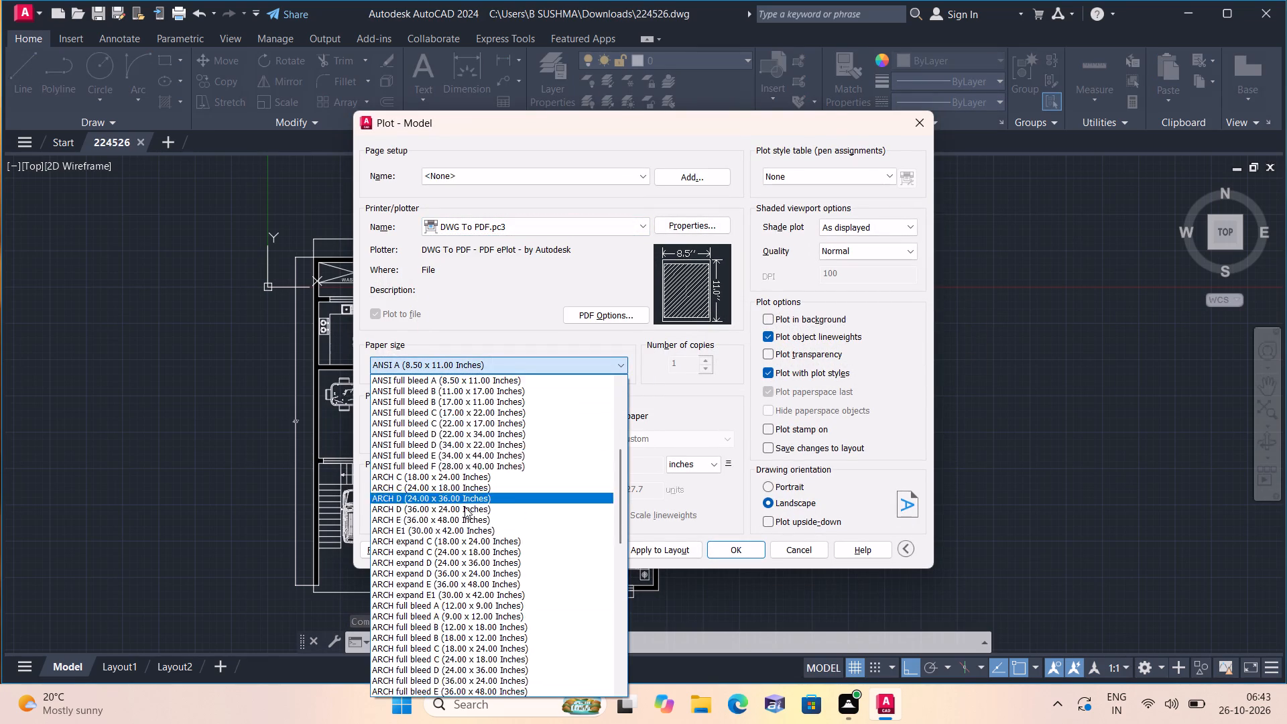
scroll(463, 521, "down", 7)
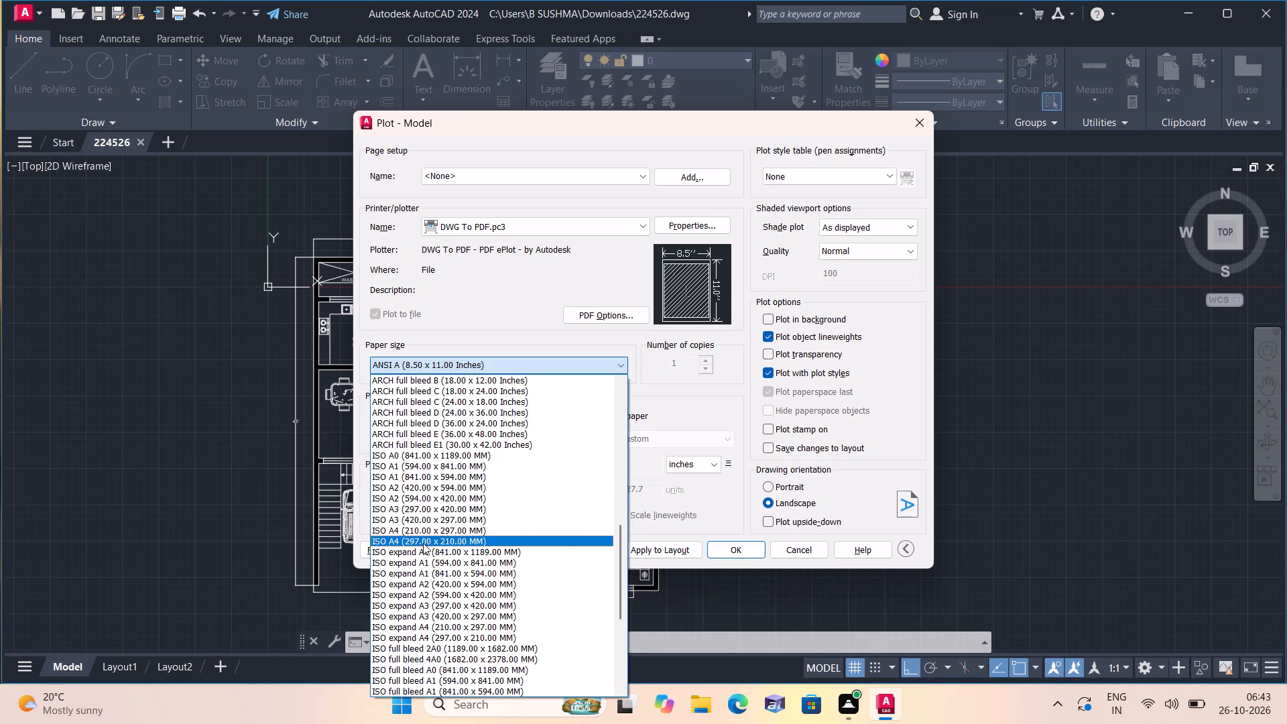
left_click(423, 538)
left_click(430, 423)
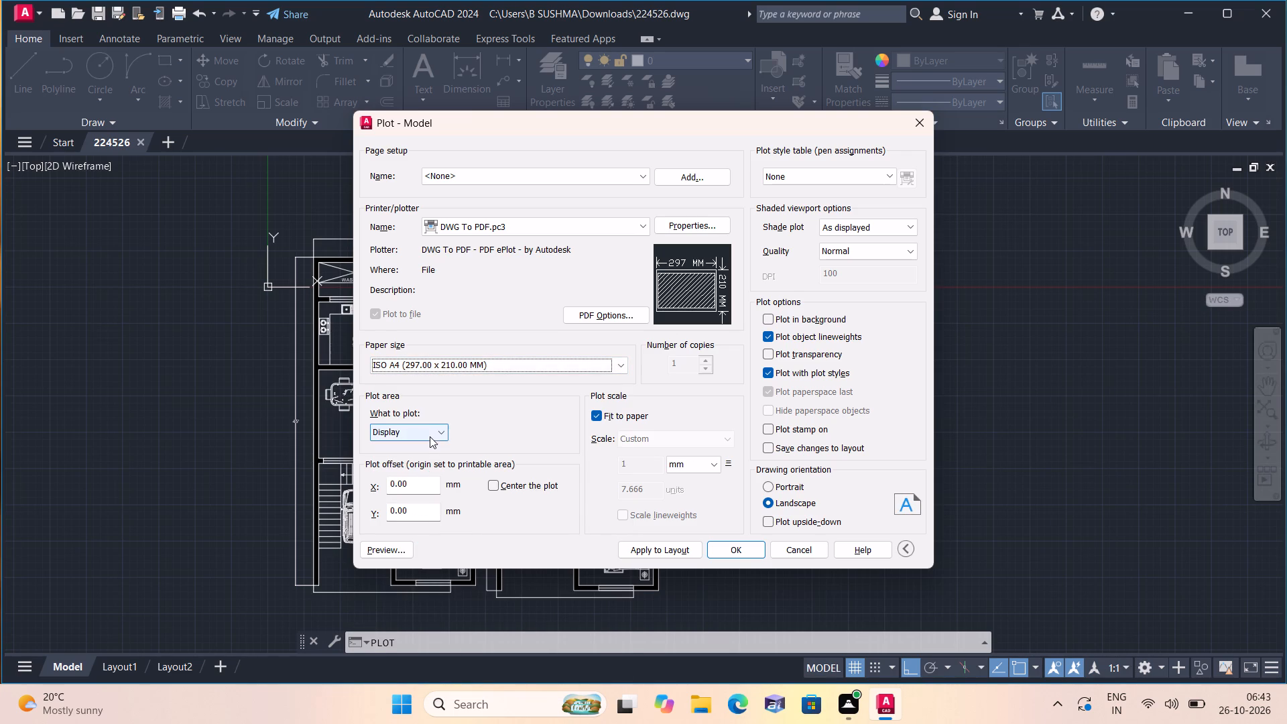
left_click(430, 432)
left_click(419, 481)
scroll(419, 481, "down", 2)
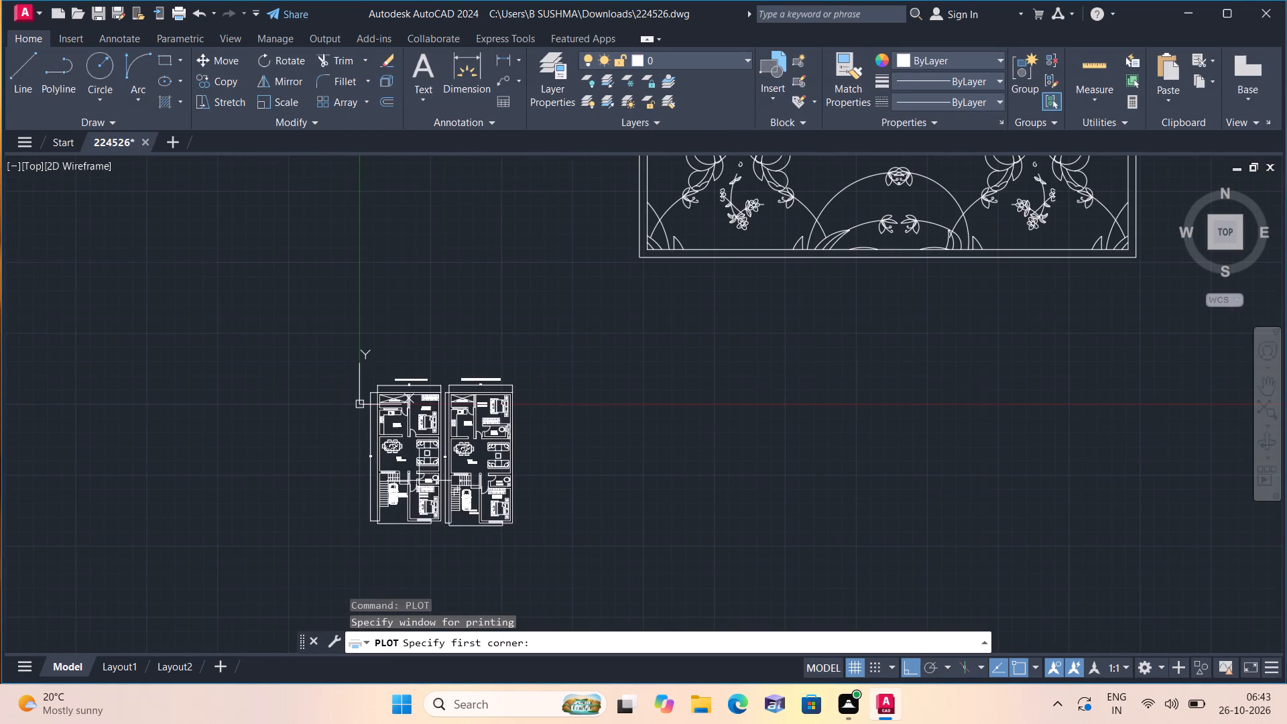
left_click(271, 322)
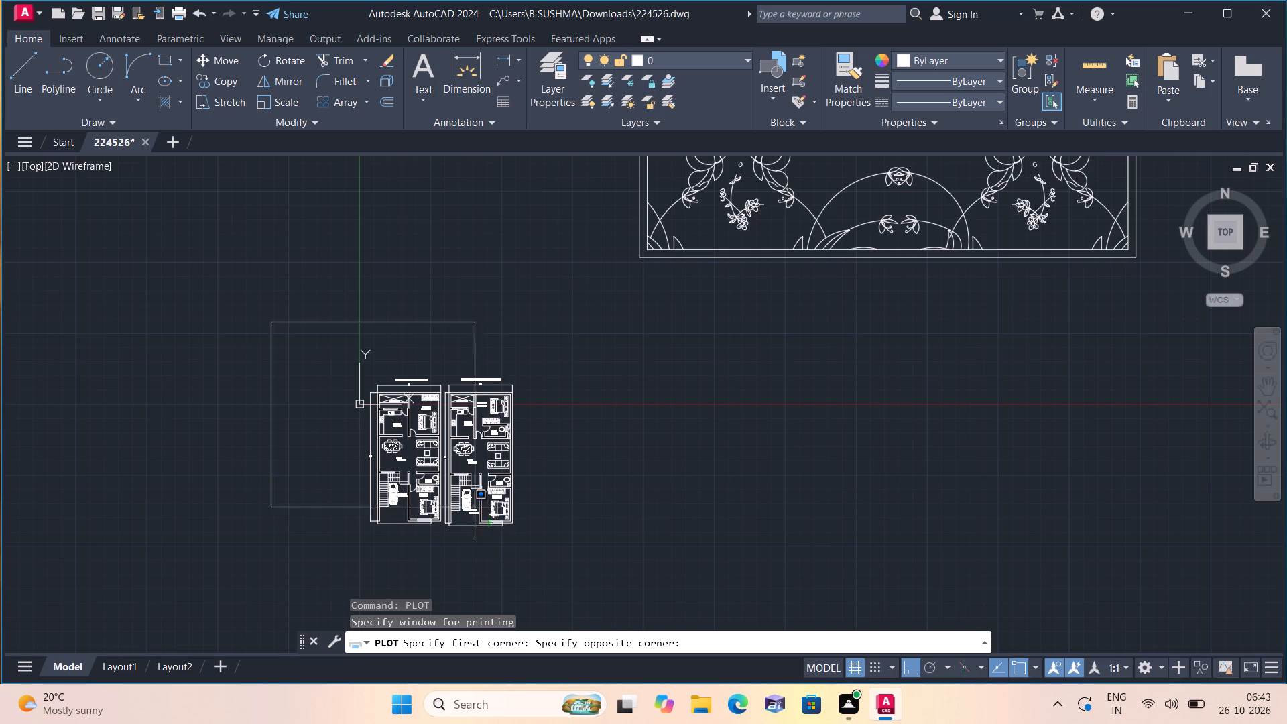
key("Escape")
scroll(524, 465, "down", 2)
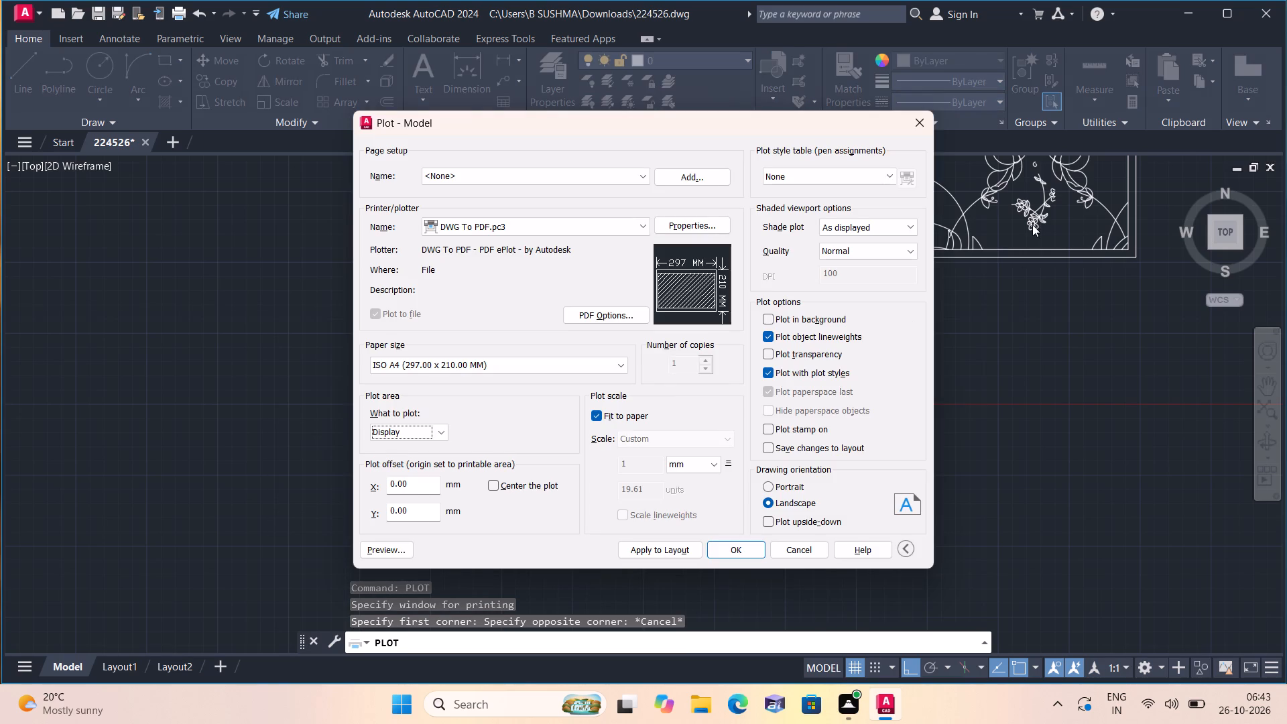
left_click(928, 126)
Delete the stray oversized bed with its side tables and patterned rug that lies outside the two floor plans.
middle_click_drag(965, 350, 859, 591)
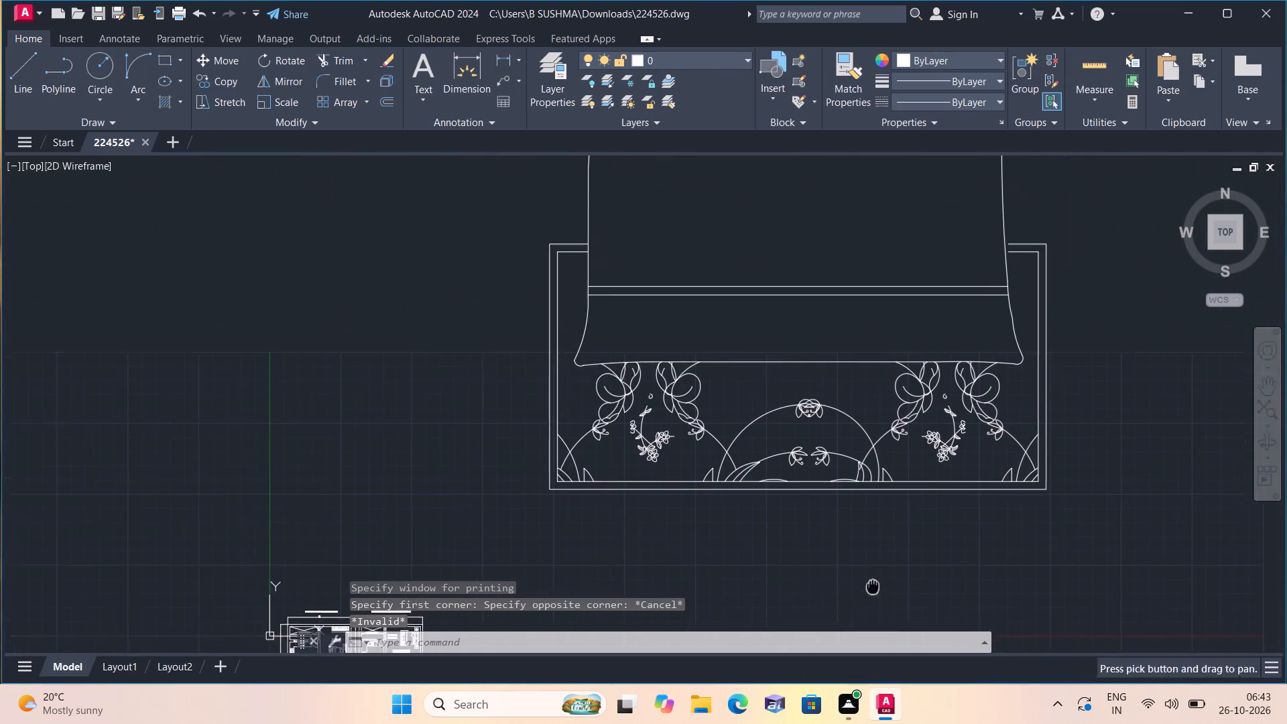
left_click_drag(1067, 556, 1045, 511)
scroll(648, 250, "down", 1)
middle_click_drag(646, 254, 623, 425)
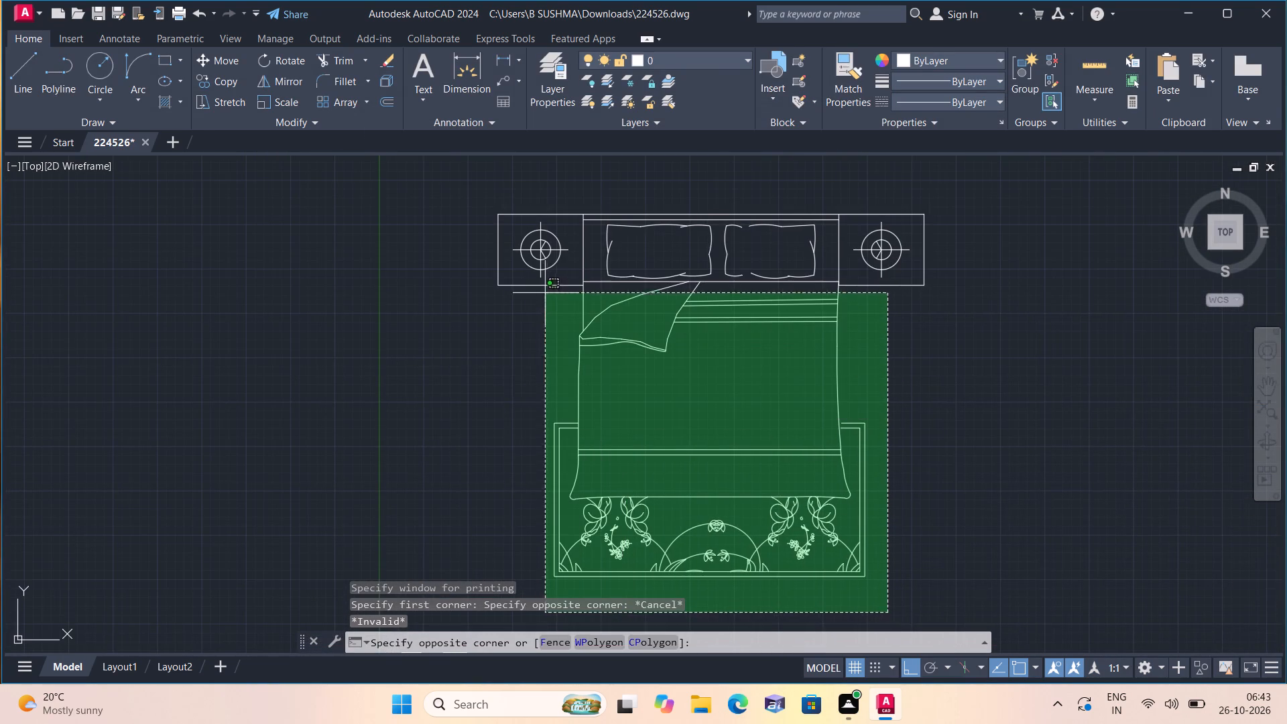
left_click(491, 204)
scroll(687, 310, "down", 2)
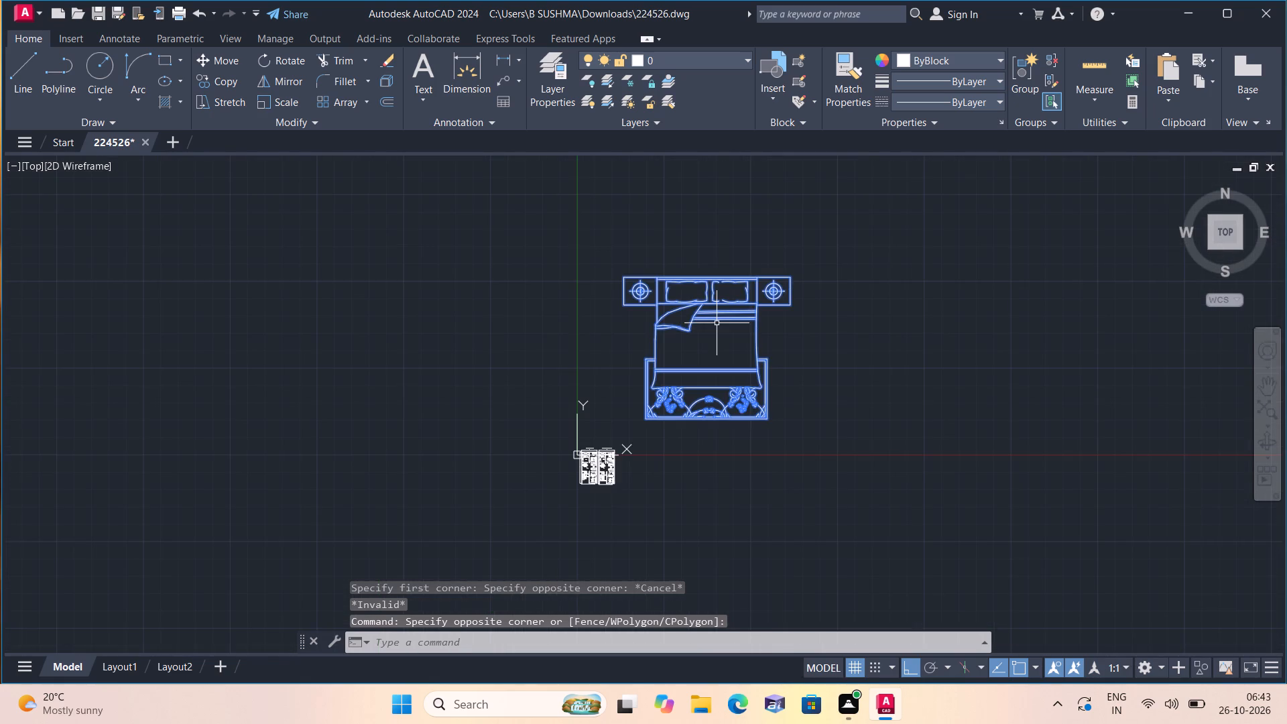
key("Delete")
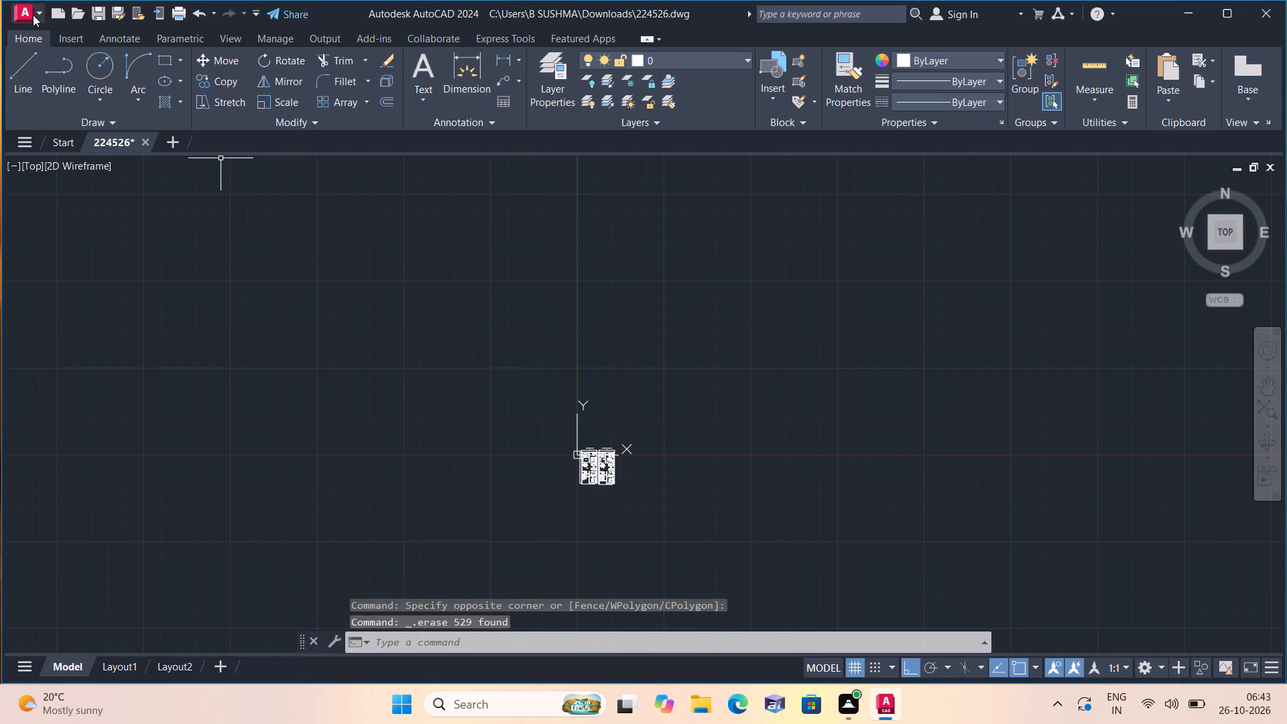
Save the drawing as a new file named 2245261 in the Downloads folder.
left_click(20, 10)
left_click(76, 220)
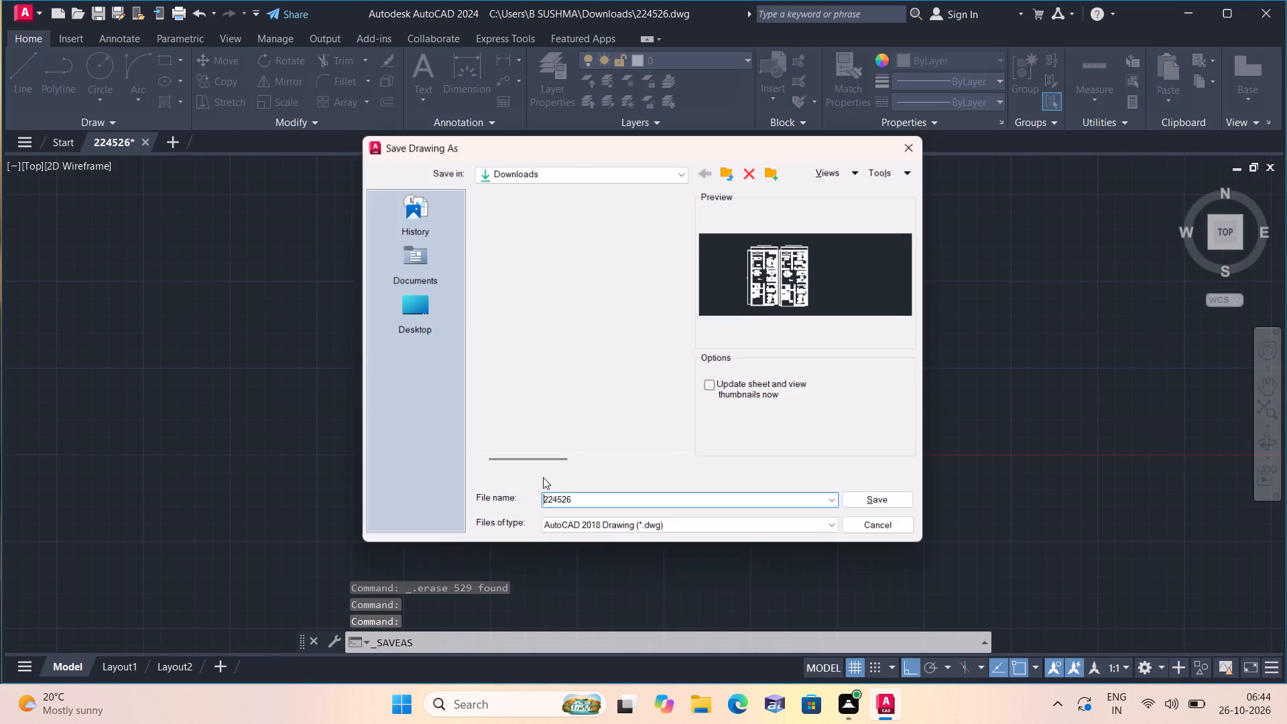
left_click(586, 501)
key("1")
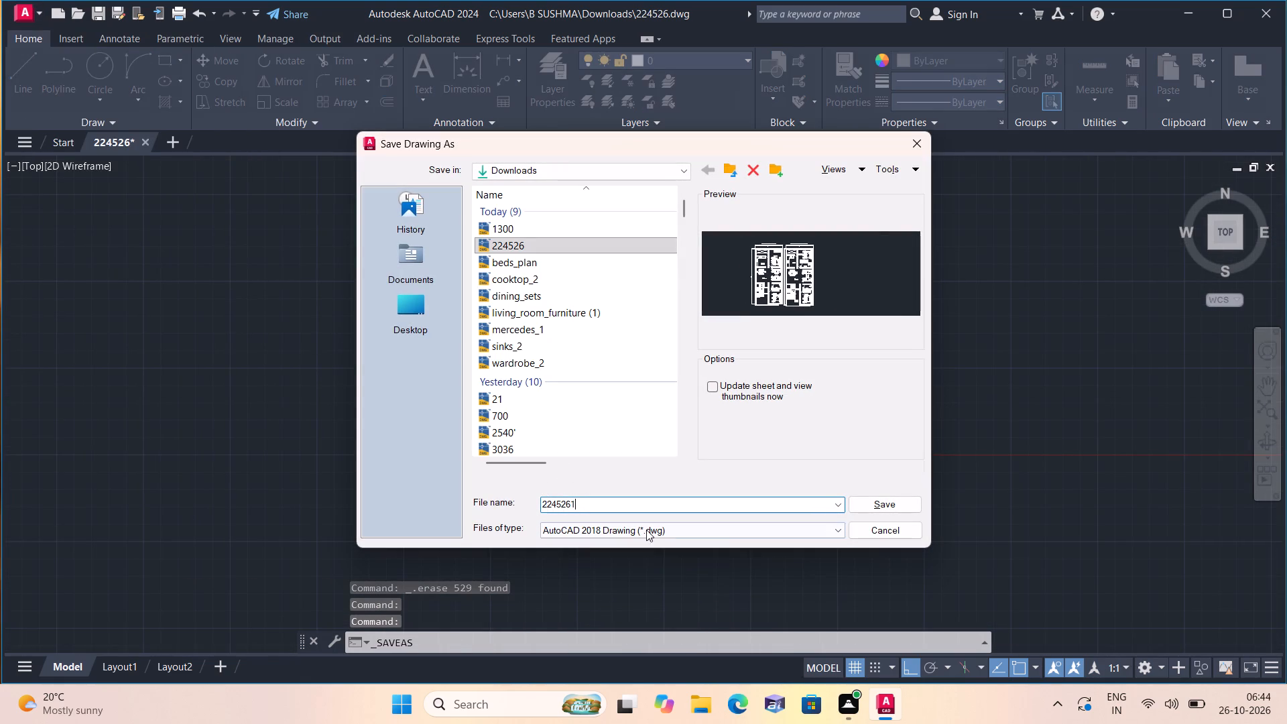
left_click(868, 504)
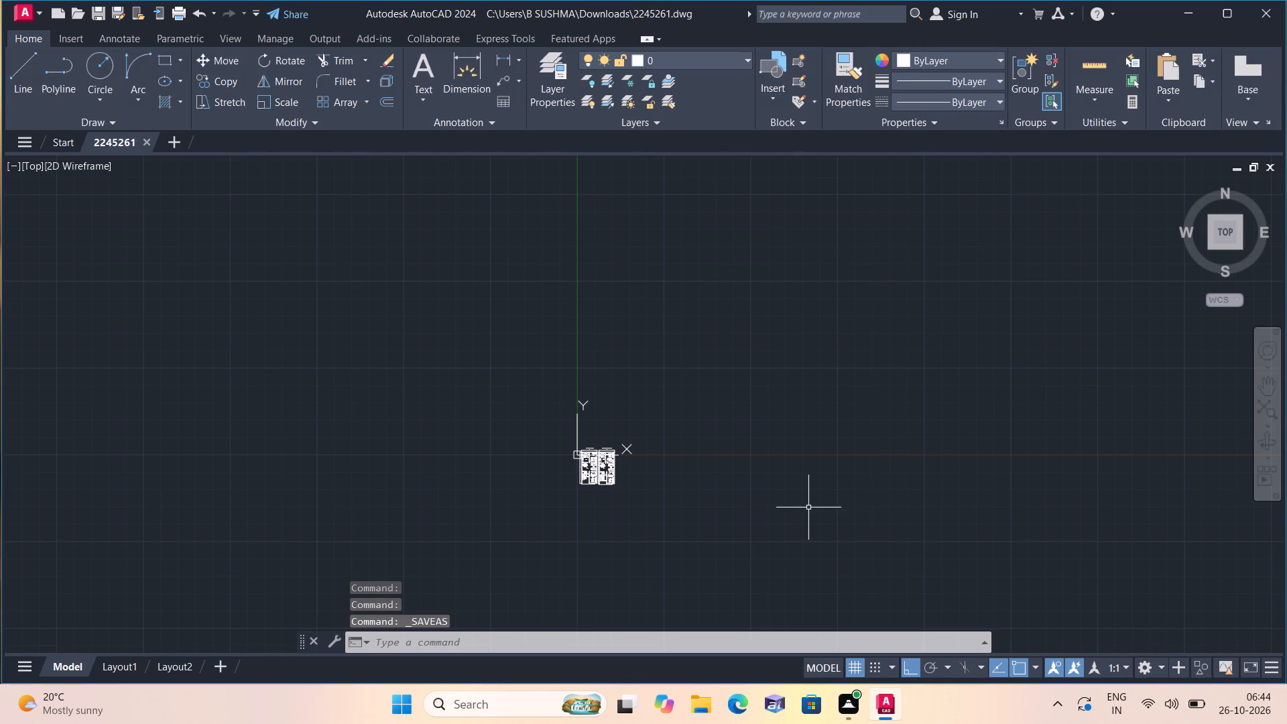
Start the Plot command with DWG To PDF.pc3 as the plotter and ISO A4 (297.00 x 210.00 MM) as the paper size.
scroll(689, 508, "up", 2)
scroll(530, 428, "up", 2)
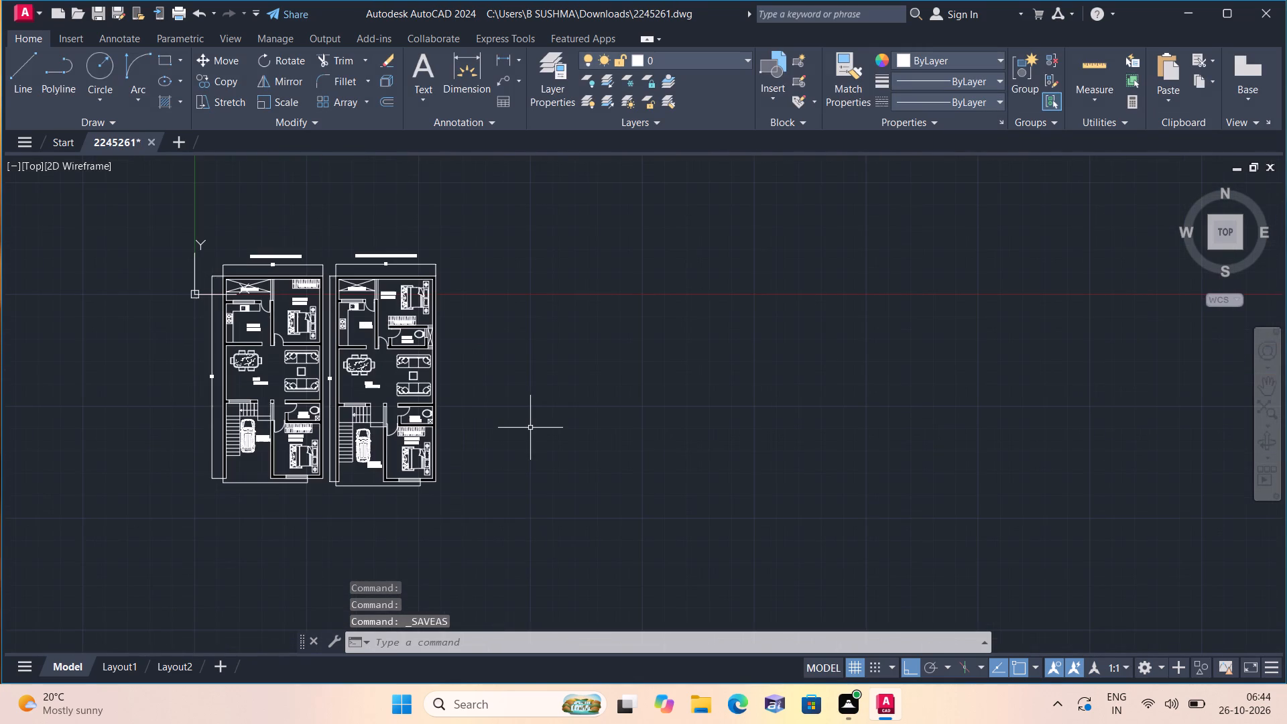
type("plot")
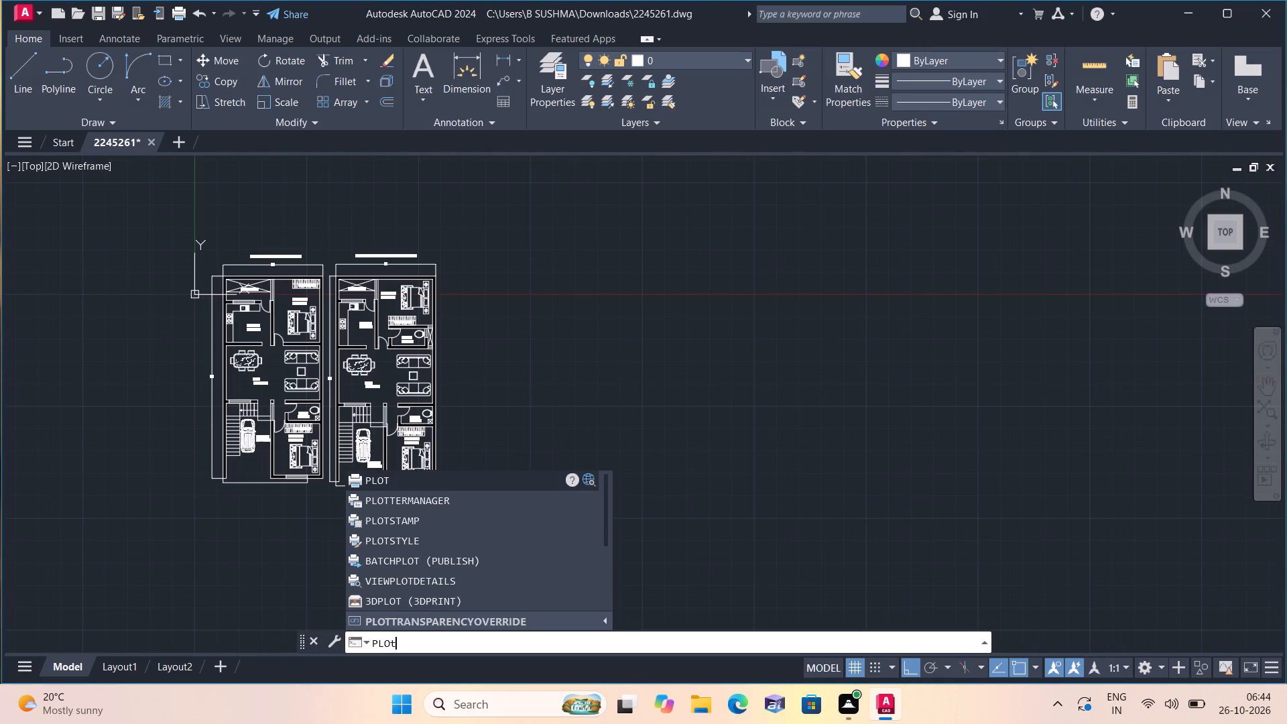
key("space")
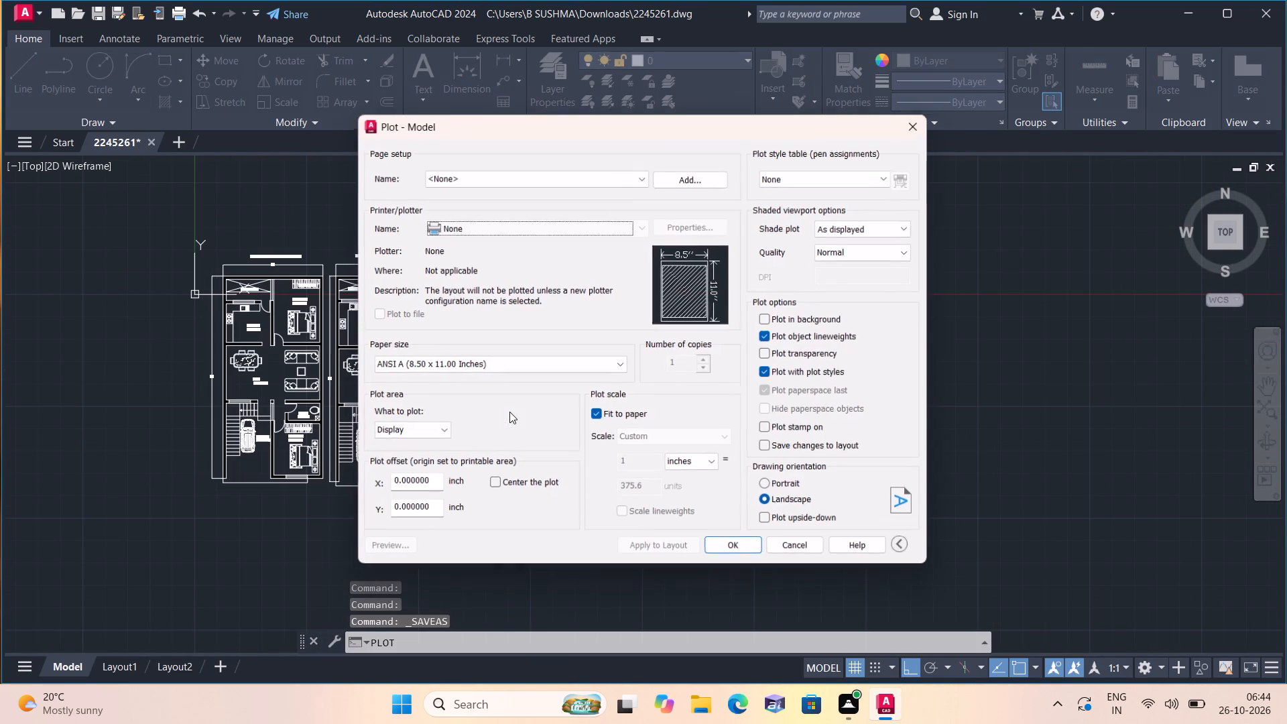
left_click(583, 228)
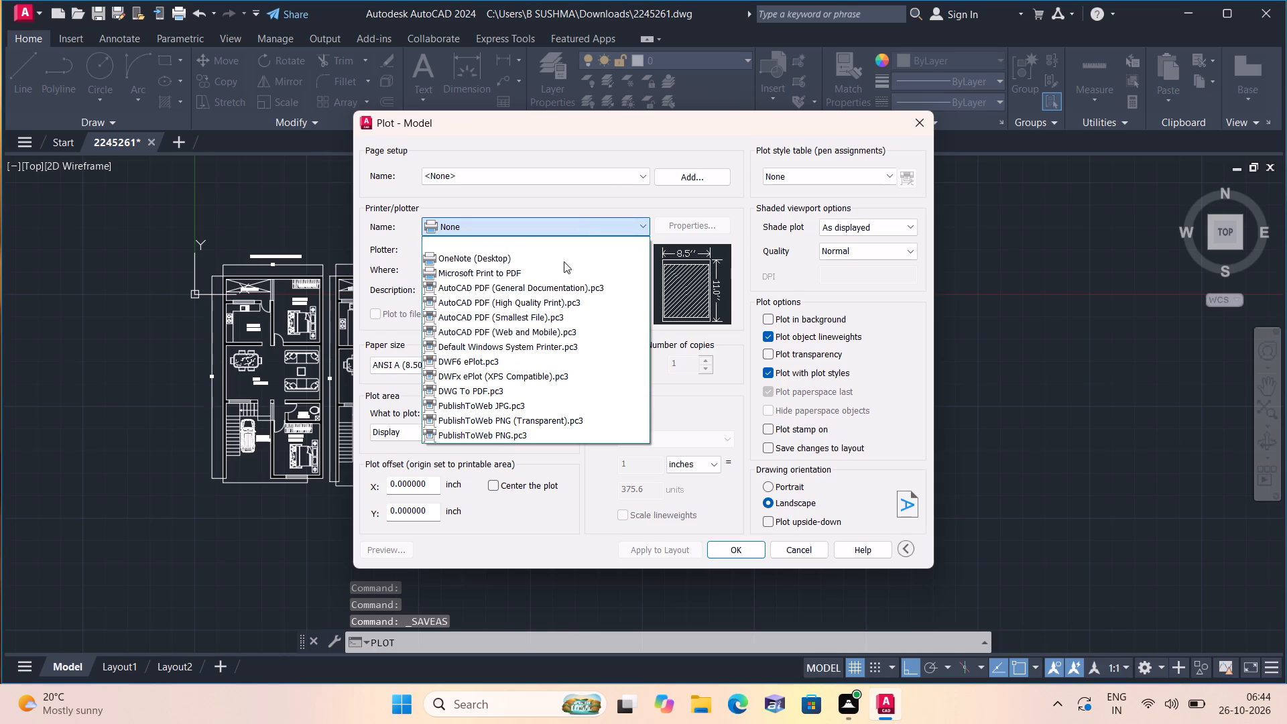
left_click(540, 388)
left_click(506, 364)
scroll(459, 439, "down", 2)
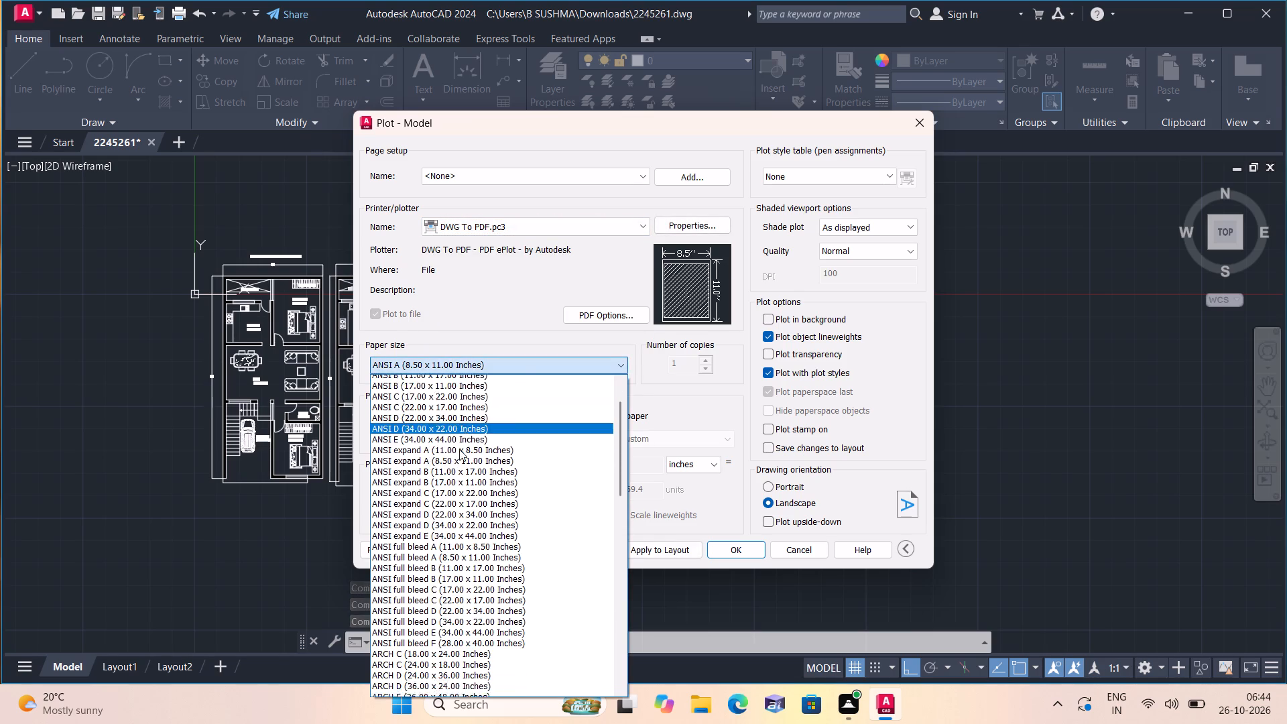
scroll(459, 449, "down", 4)
scroll(453, 514, "down", 6)
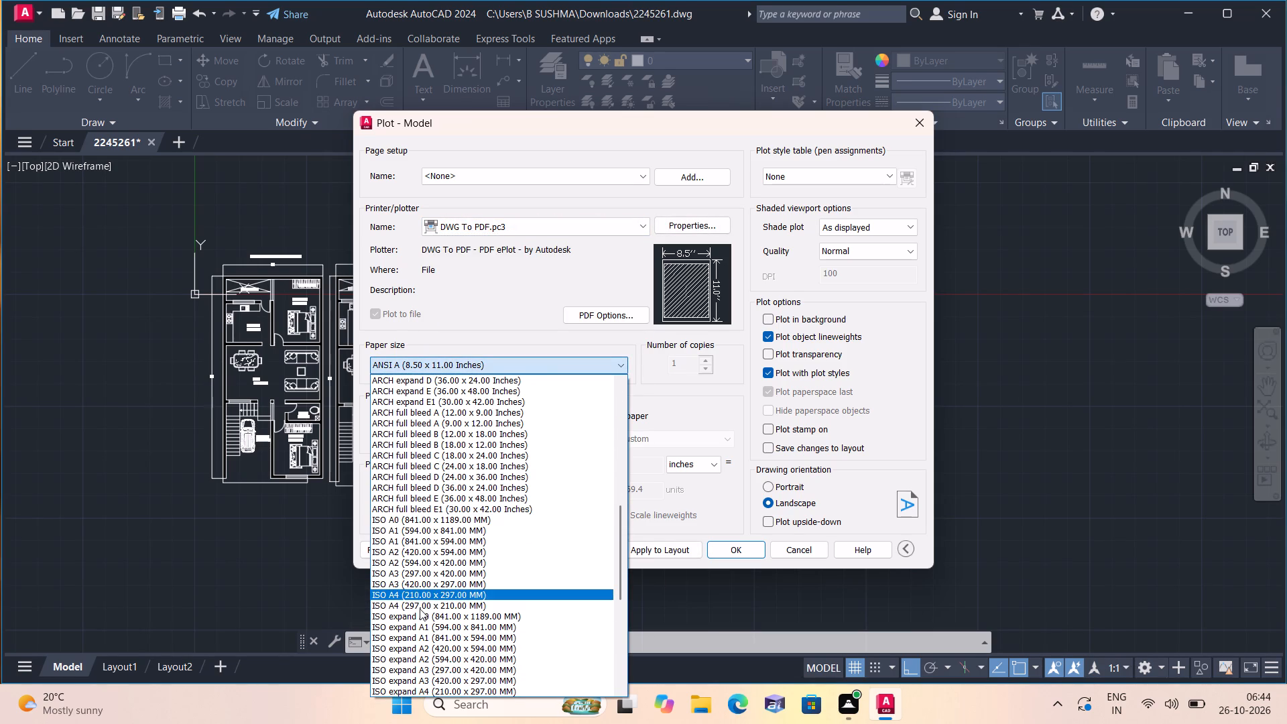
left_click(421, 603)
Set the plot area to a window enclosing both floor plans and their titles, and centre the plot.
left_click(438, 428)
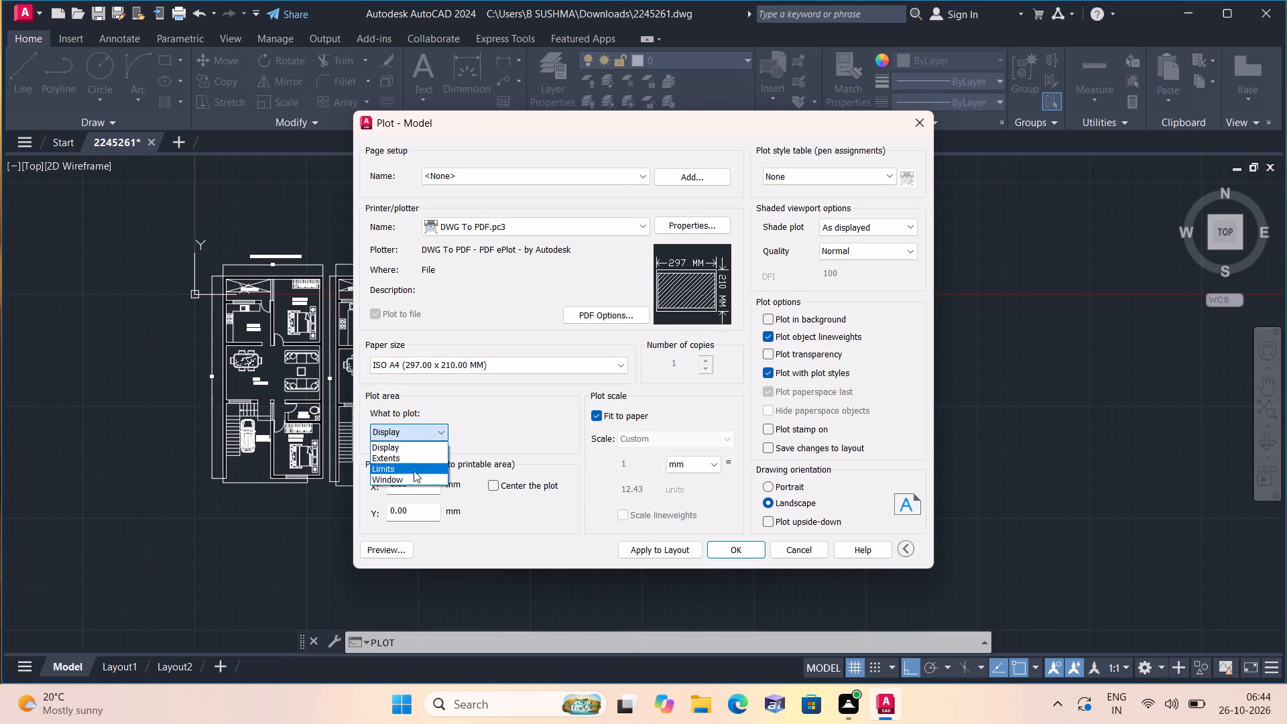
left_click(414, 475)
left_click(141, 217)
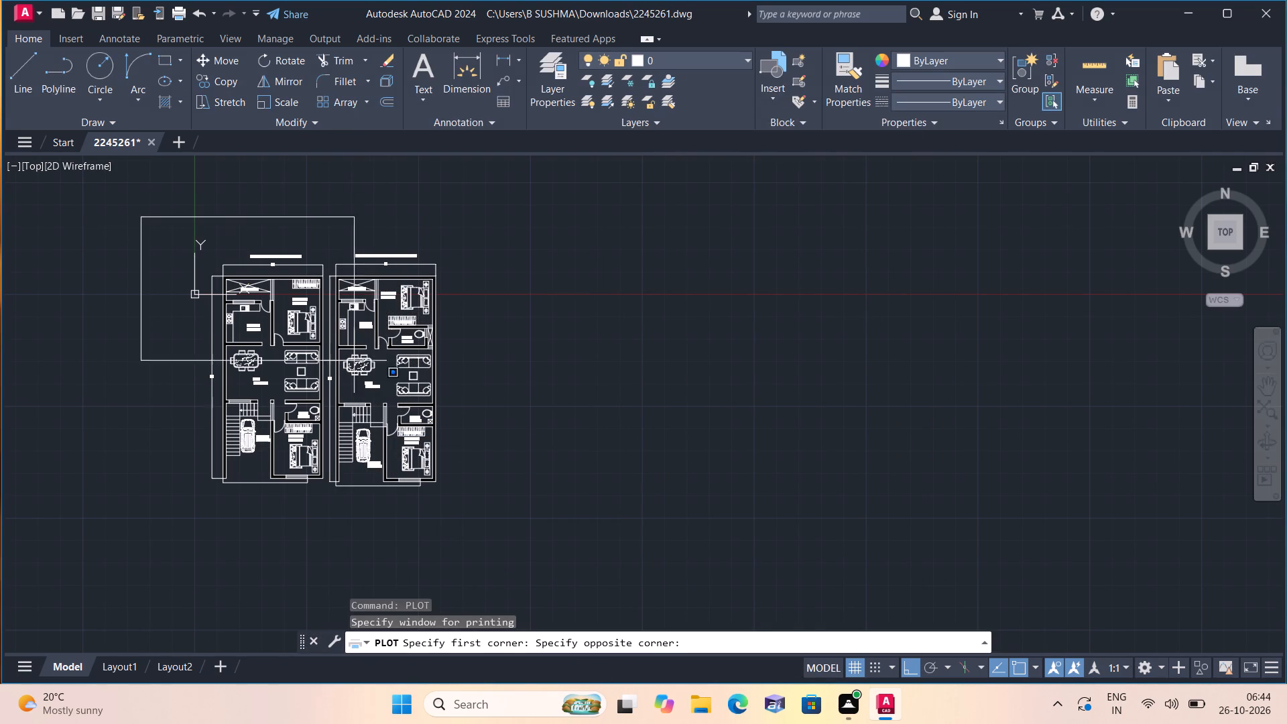
left_click(576, 540)
left_click(492, 479)
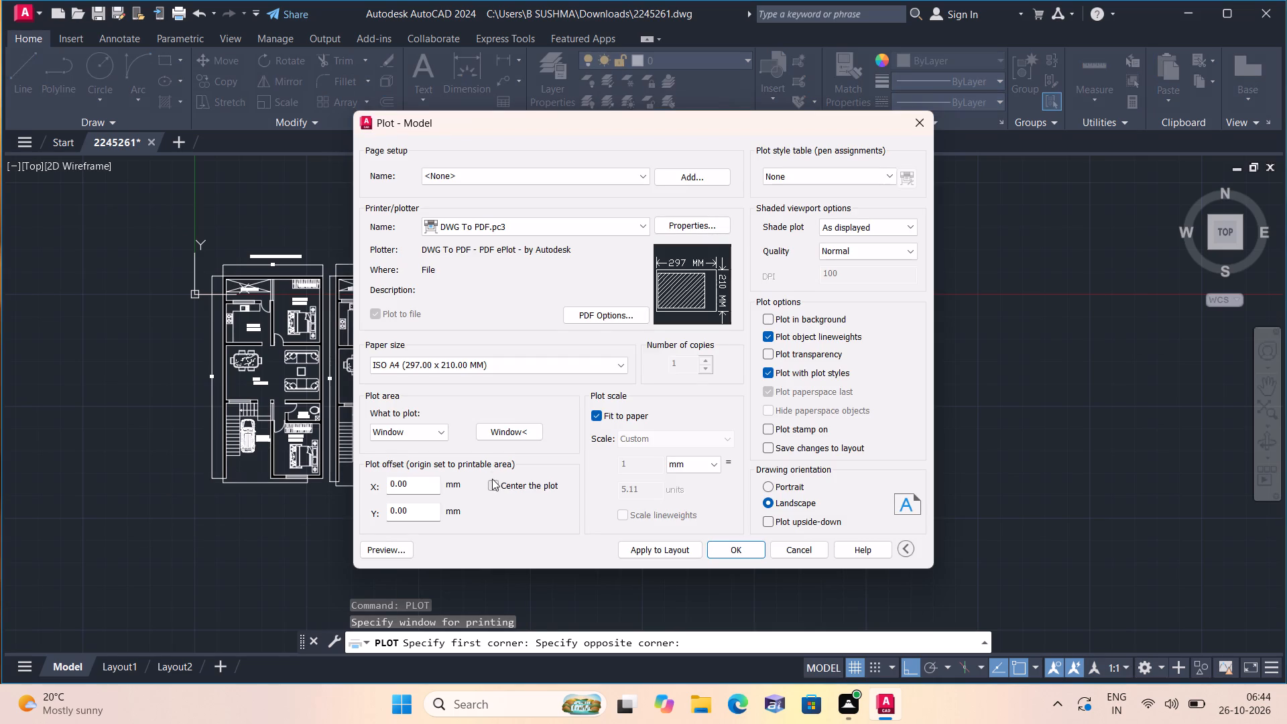
Assign the acad.ctb plot style table to the plot.
left_click(808, 177)
left_click(794, 202)
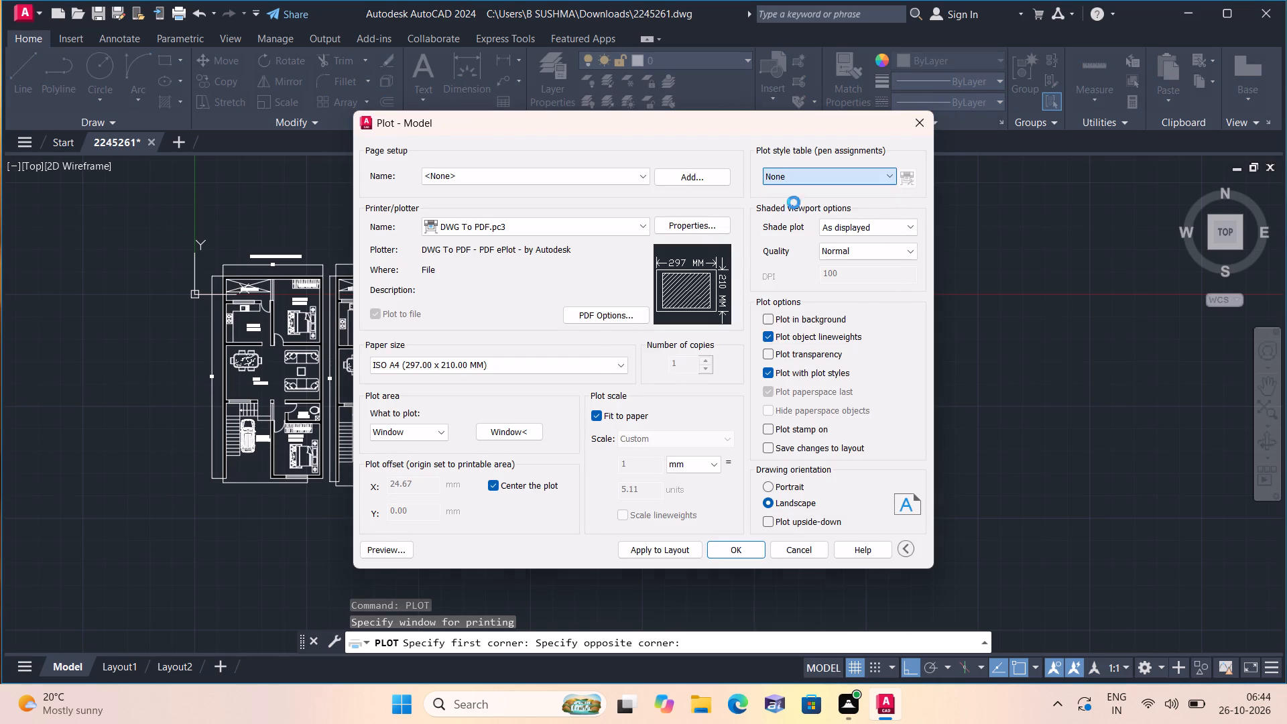
left_click(642, 389)
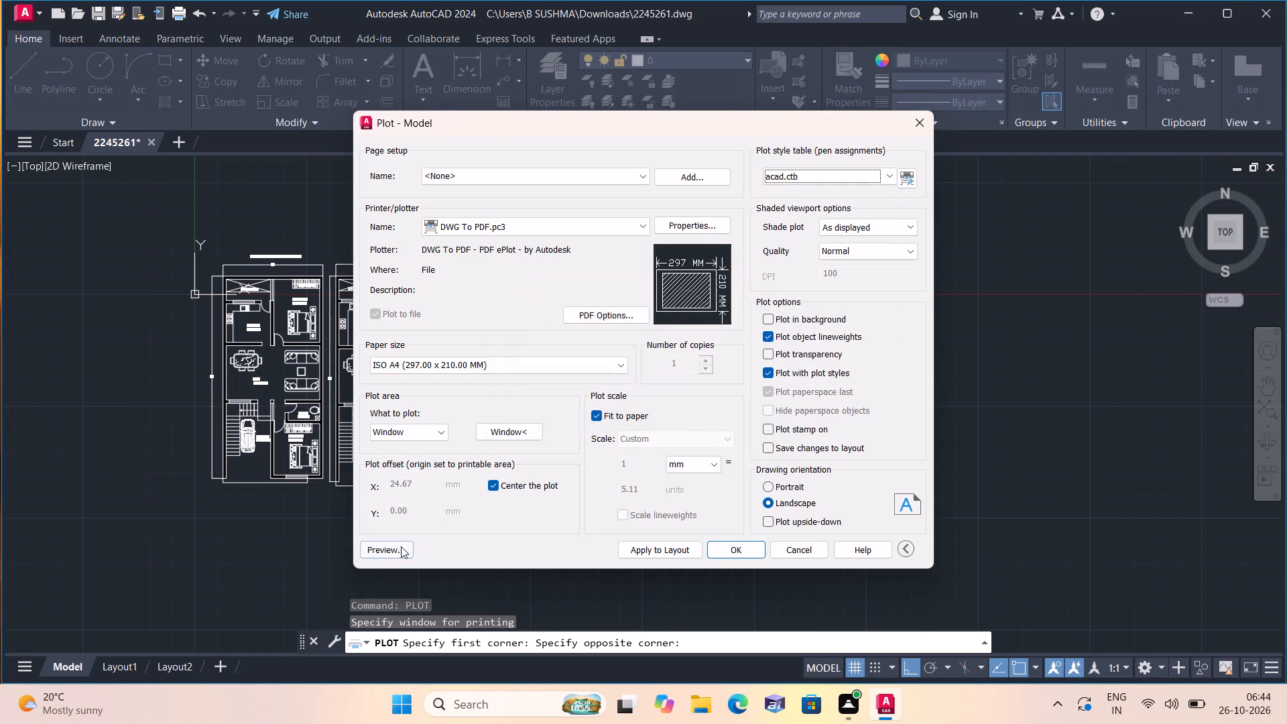
Preview the plot and examine both floor plans, their wall fills, room labels and dimensions on the sheet.
left_click(387, 547)
scroll(629, 224, "up", 2)
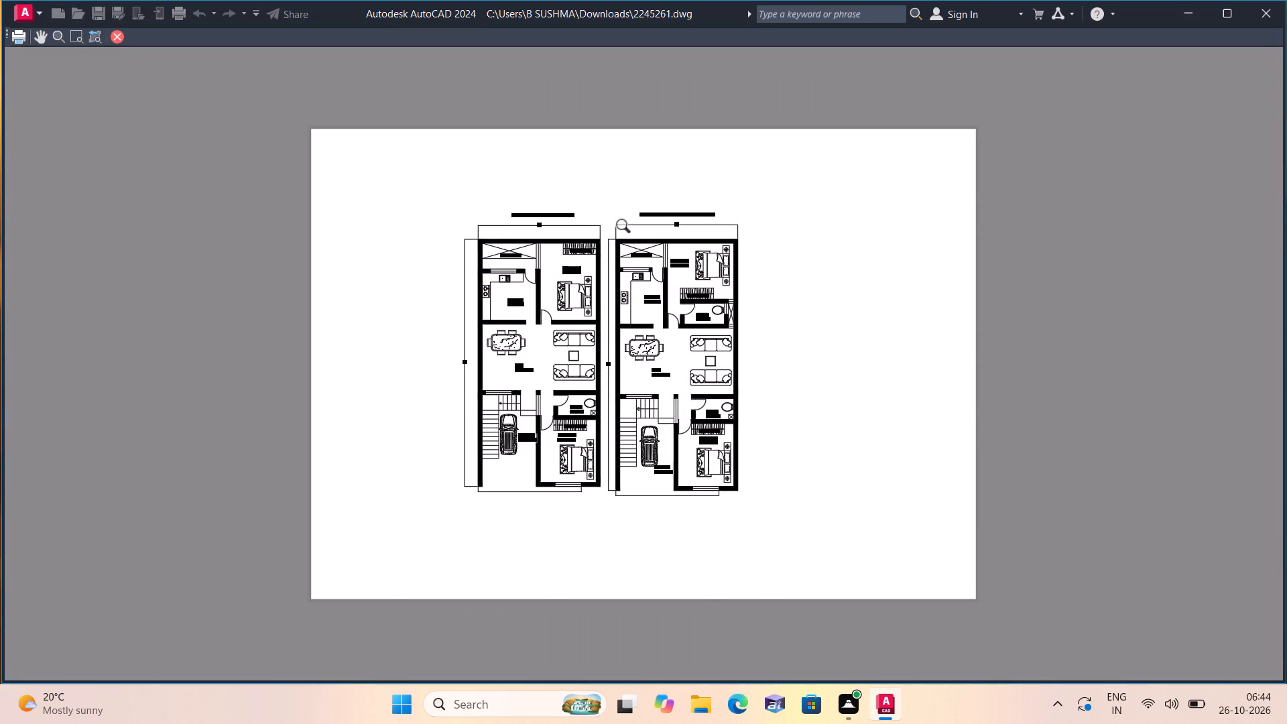
scroll(629, 224, "up", 1)
scroll(820, 395, "down", 1)
middle_click_drag(820, 395, 816, 288)
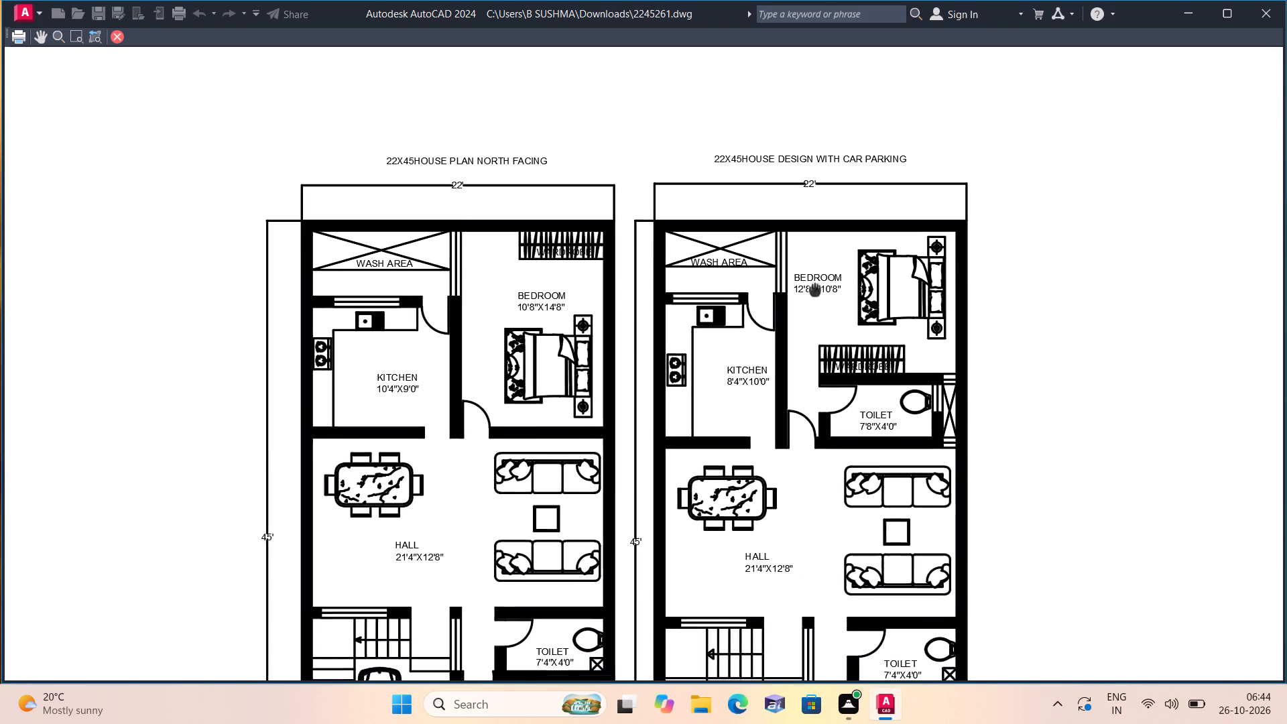
scroll(818, 287, "down", 1)
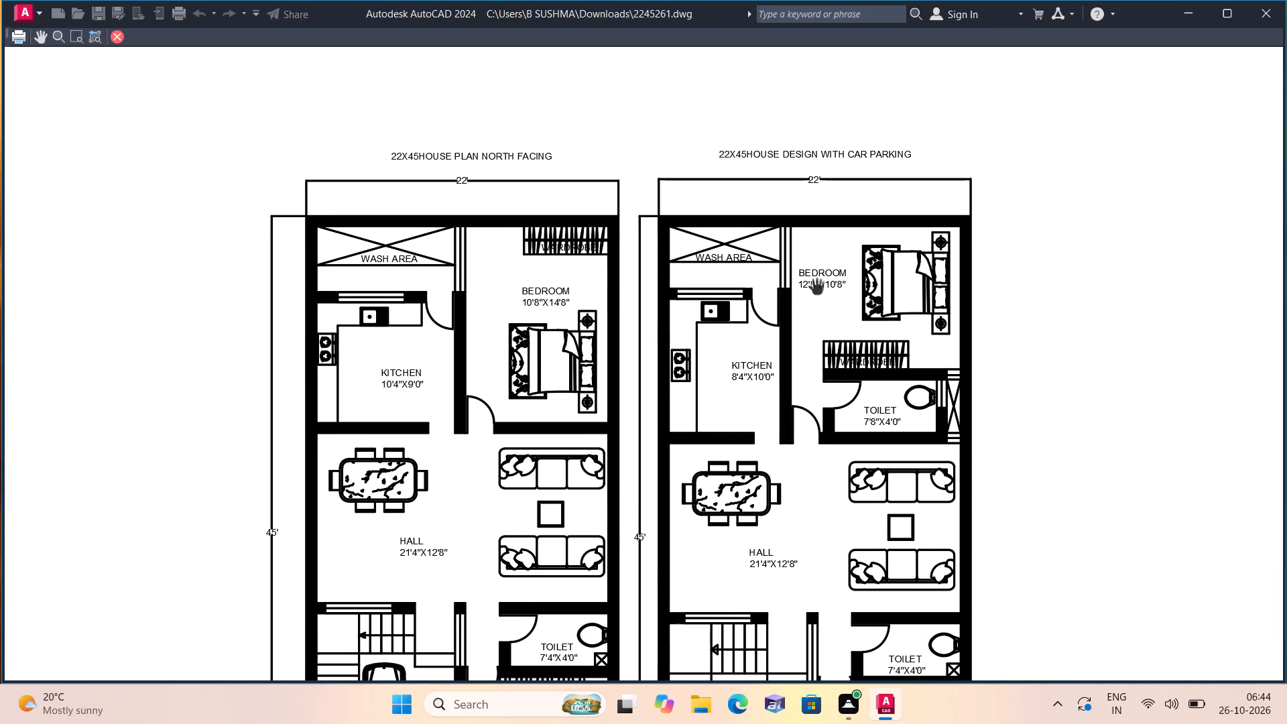
right_click(984, 265)
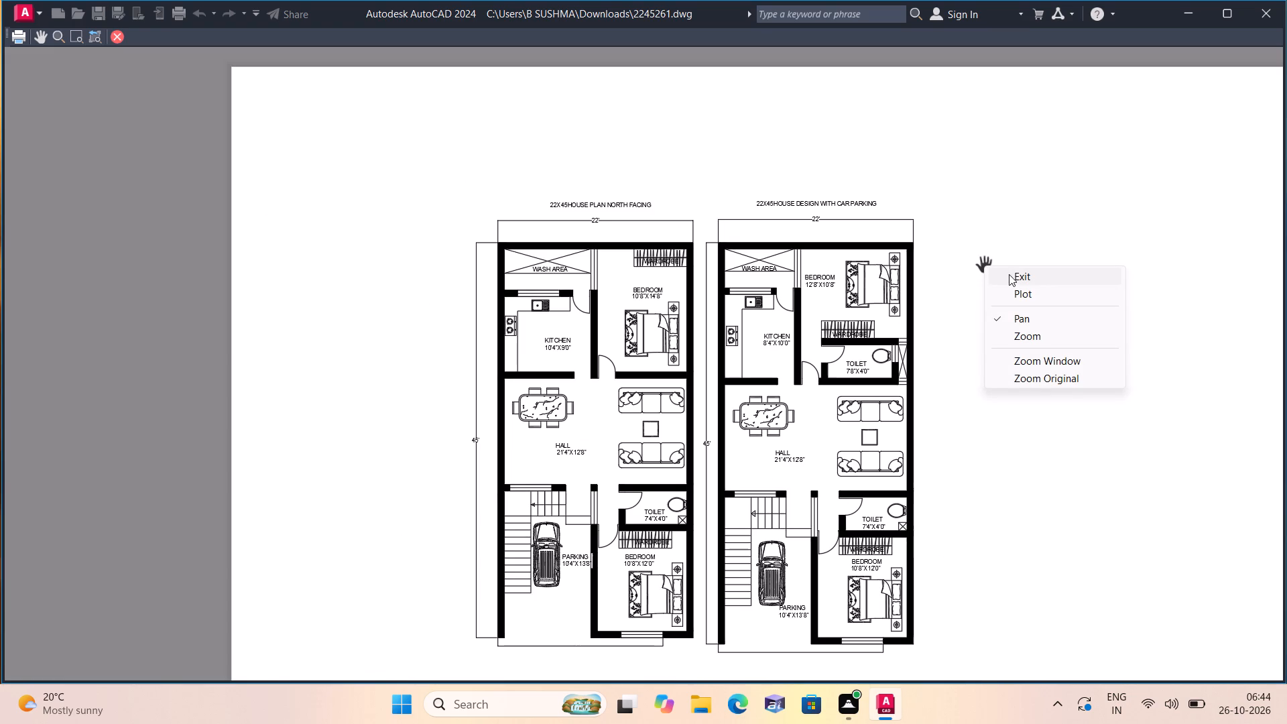
left_click(1010, 274)
Apply the plot settings to the layout and plot to 2245261-Model.pdf in the Documents folder, without opening the PDF.
left_click(660, 549)
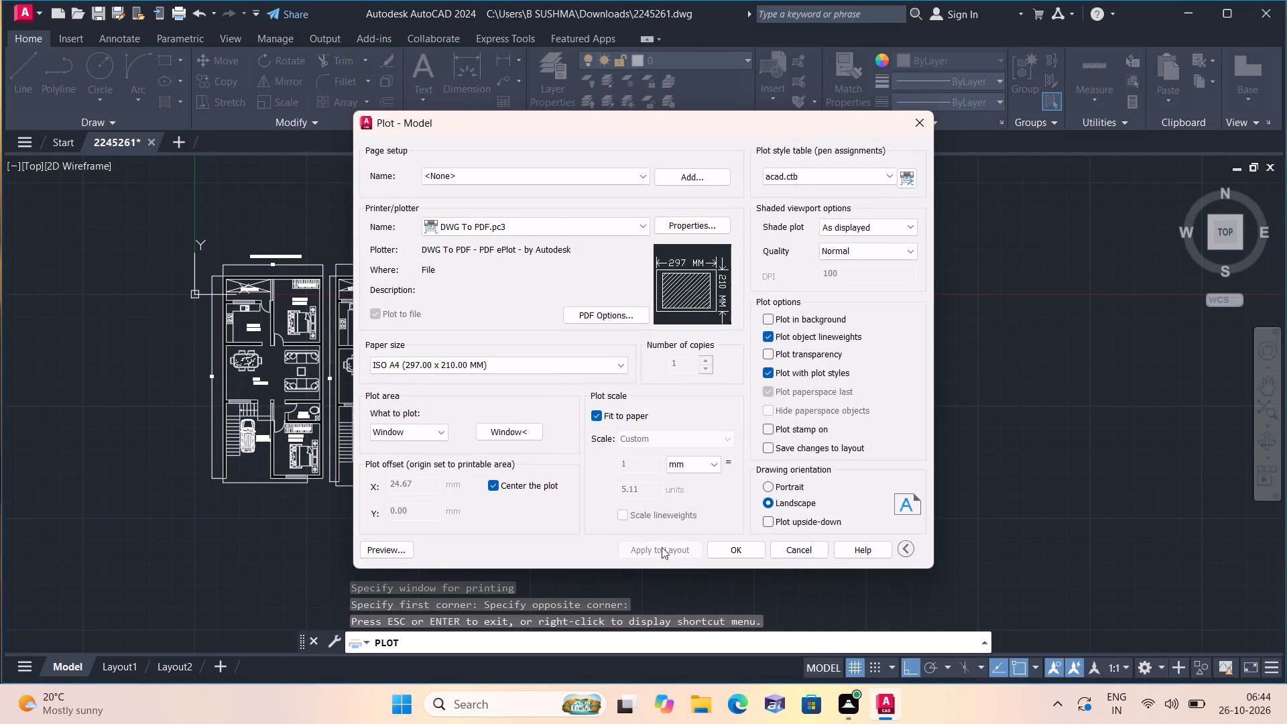
left_click(727, 551)
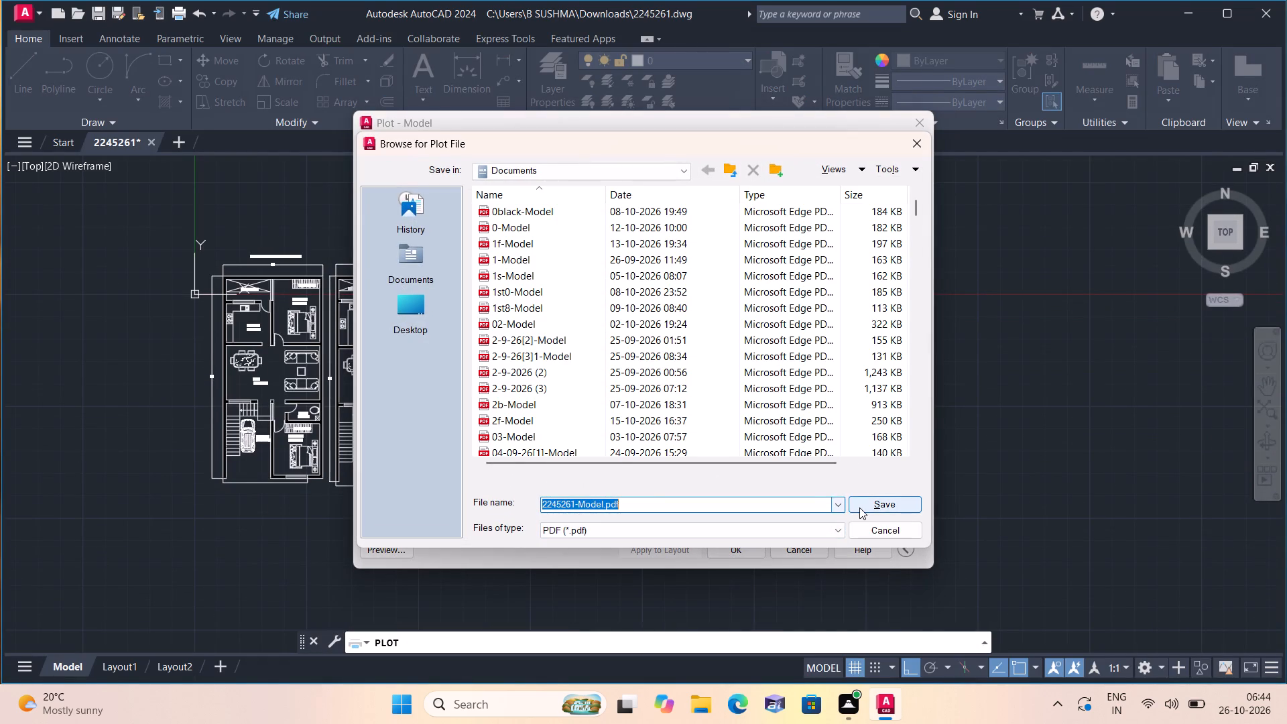
left_click(859, 507)
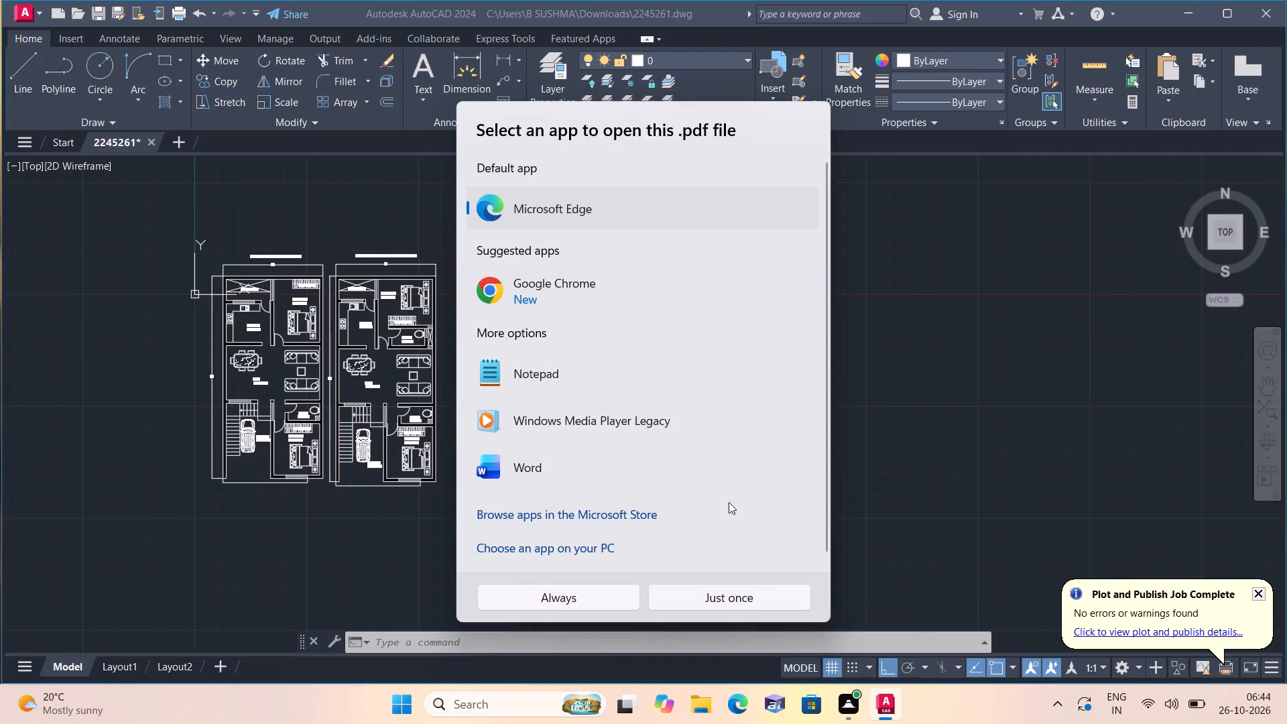
left_click(870, 393)
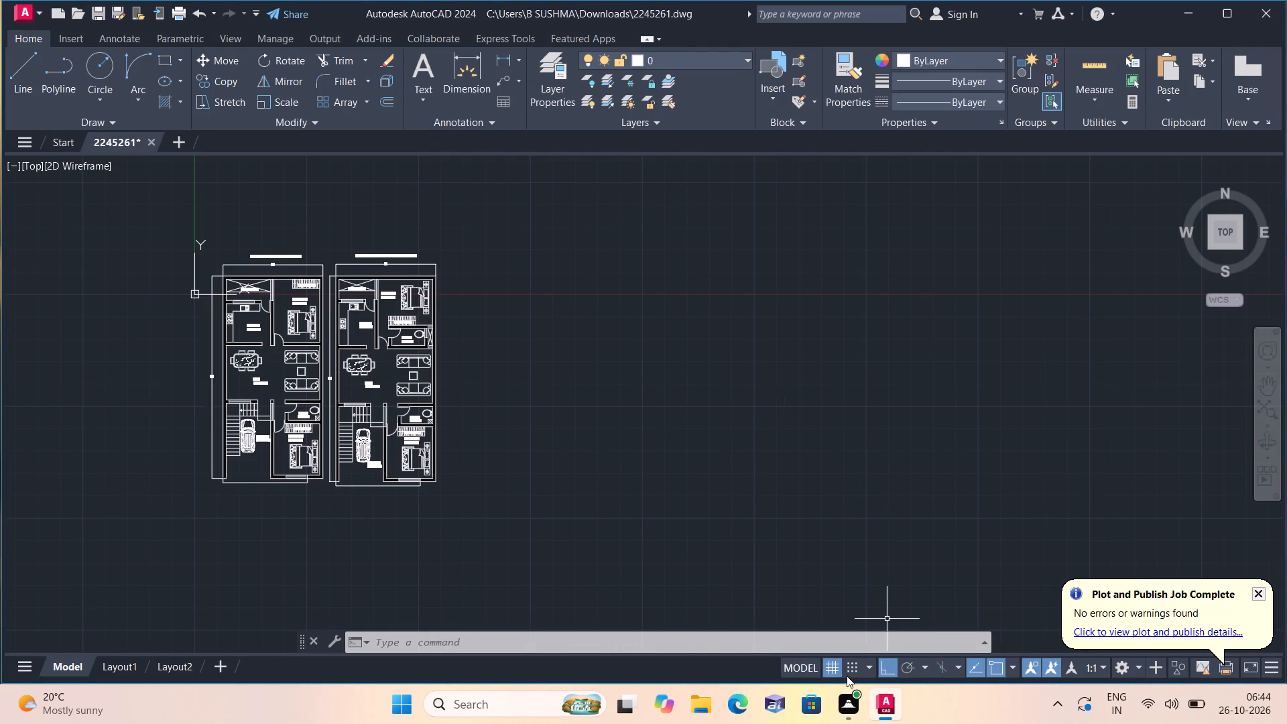